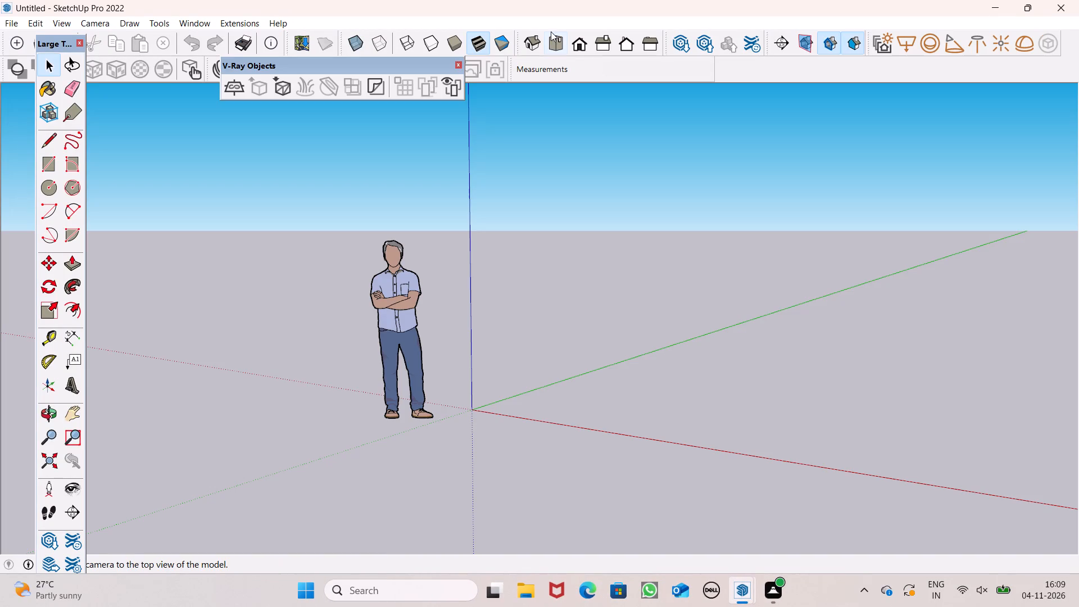
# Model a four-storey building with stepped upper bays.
# Switch the empty model to the top view.
pyautogui.click(550, 38)
pyautogui.scroll(-3, 492, 372)
pyautogui.scroll(-2, 430, 417)
pyautogui.scroll(-2, 433, 368)
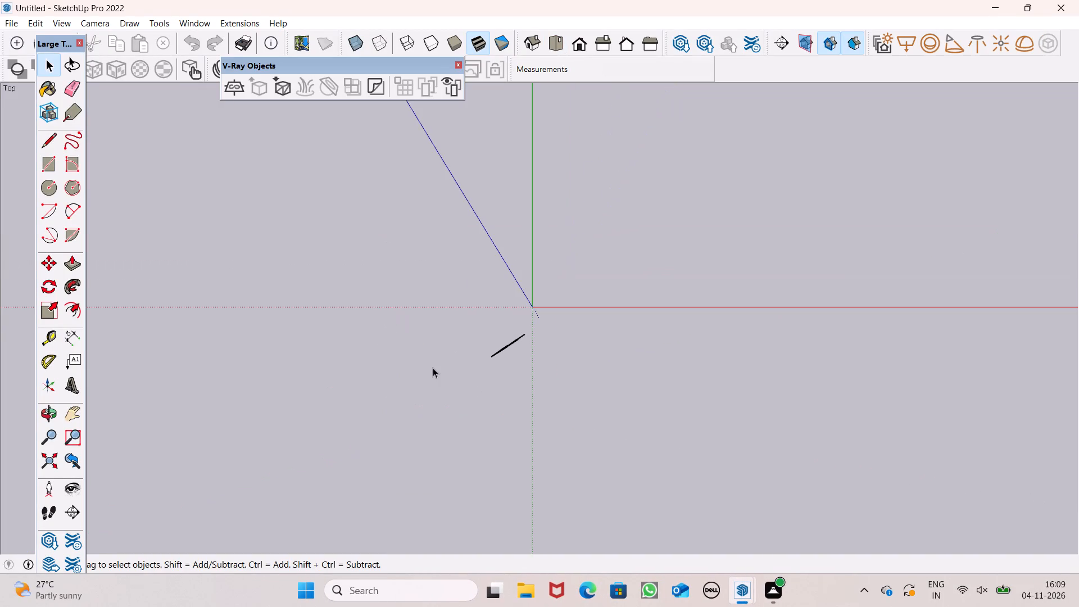
pyautogui.scroll(-16, 471, 304)
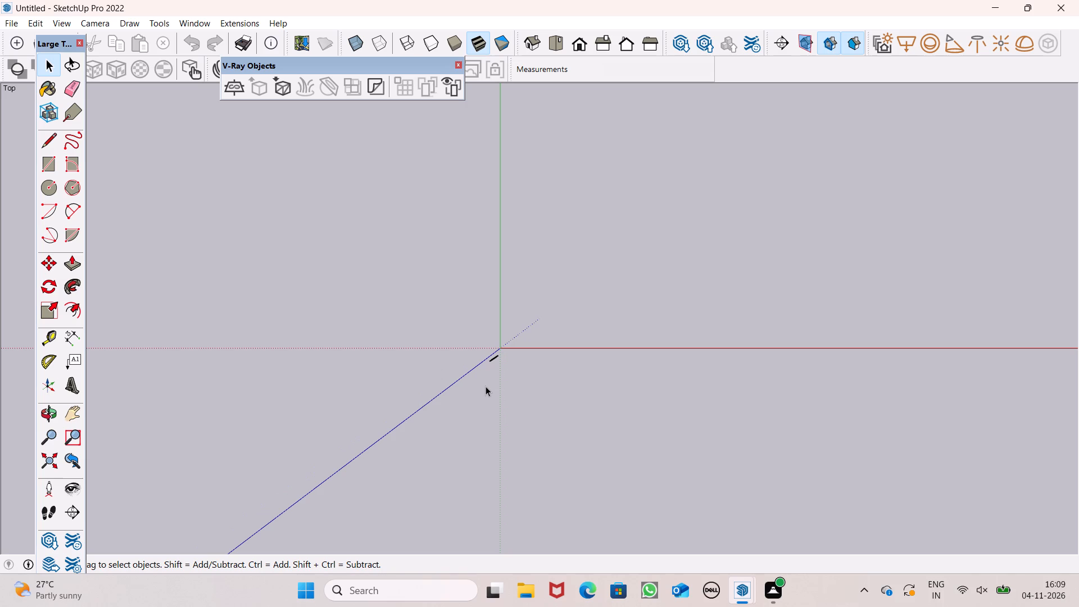
pyautogui.scroll(-2, 486, 386)
pyautogui.scroll(-2, 491, 305)
pyautogui.scroll(1, 469, 318)
pyautogui.scroll(-5, 465, 320)
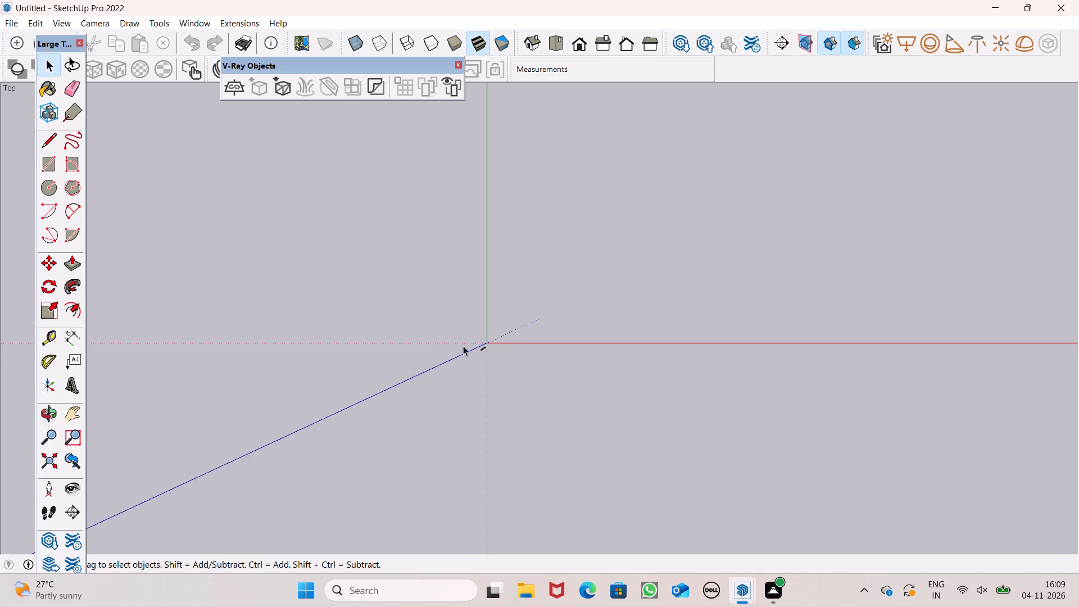
pyautogui.scroll(-3, 318, 520)
pyautogui.scroll(-2, 325, 423)
pyautogui.scroll(2, 486, 185)
pyautogui.scroll(-1, 587, 158)
pyautogui.scroll(4, 588, 158)
pyautogui.scroll(-3, 527, 221)
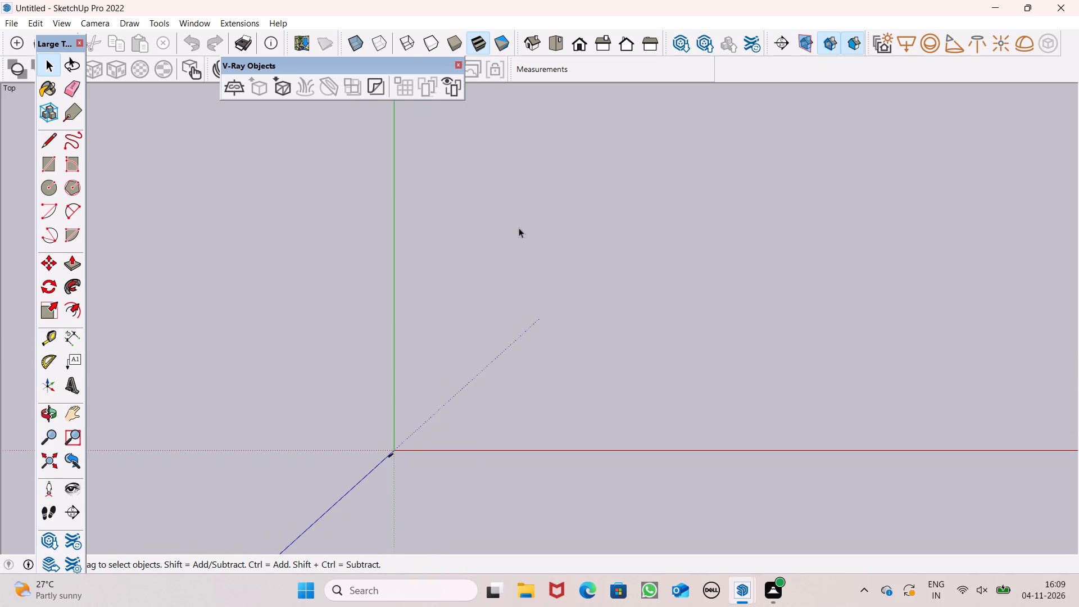
pyautogui.scroll(1, 704, 396)
pyautogui.scroll(-3, 656, 292)
pyautogui.scroll(2, 557, 216)
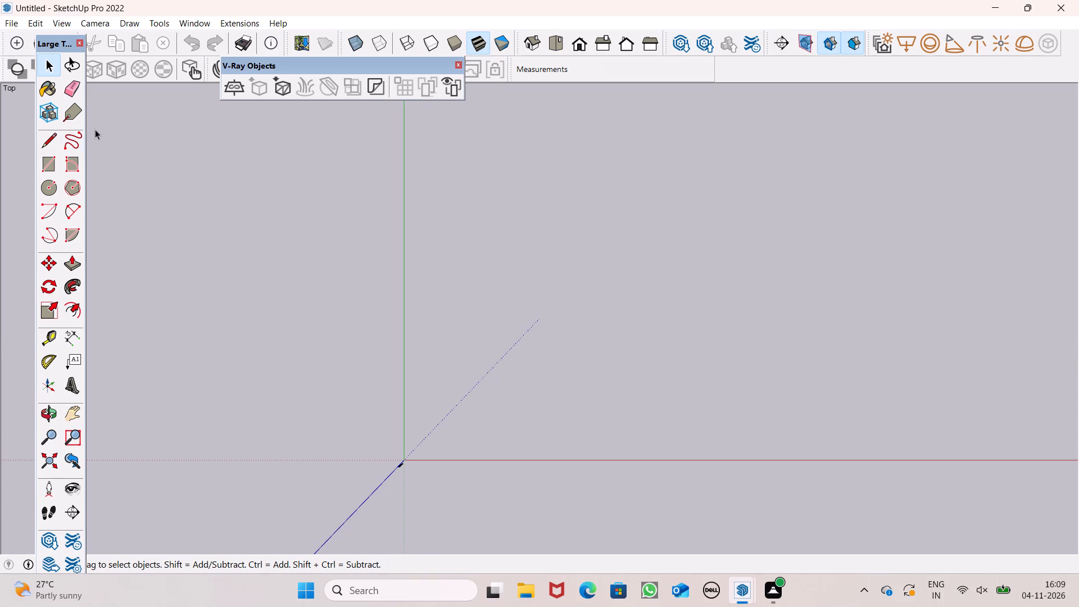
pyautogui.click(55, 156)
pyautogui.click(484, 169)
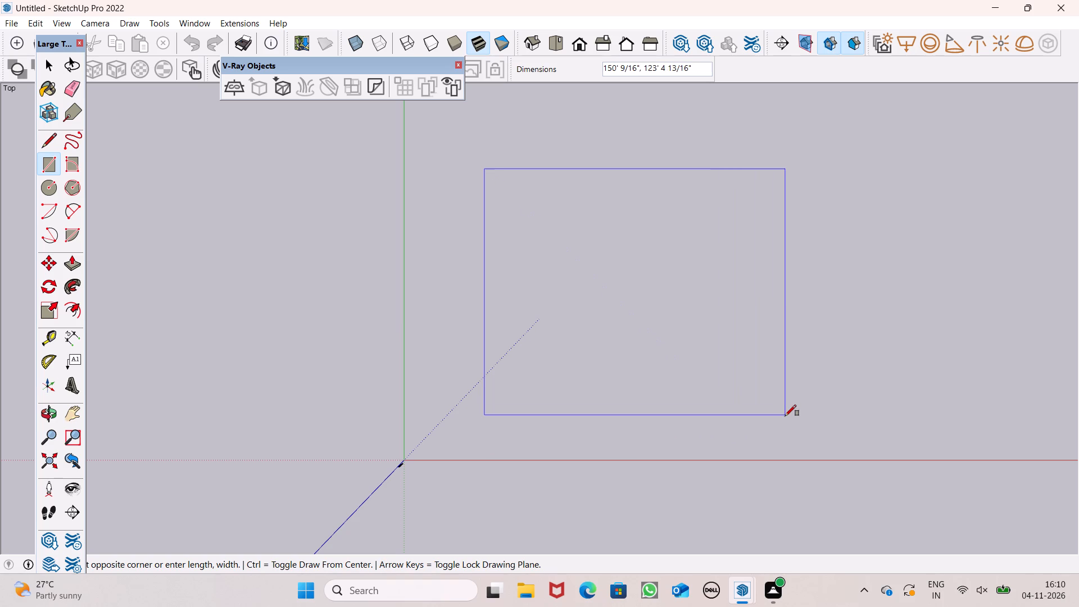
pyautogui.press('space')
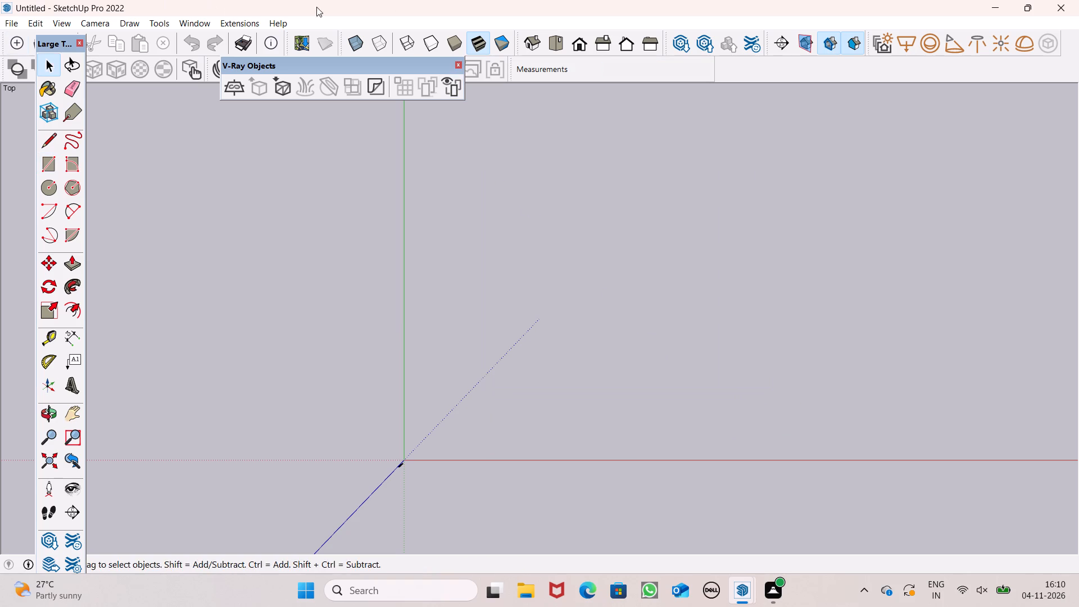
# Draw a 50' by 40' rectangle on the ground plane in the quadrant between the positive red and green axes.
pyautogui.click(49, 170)
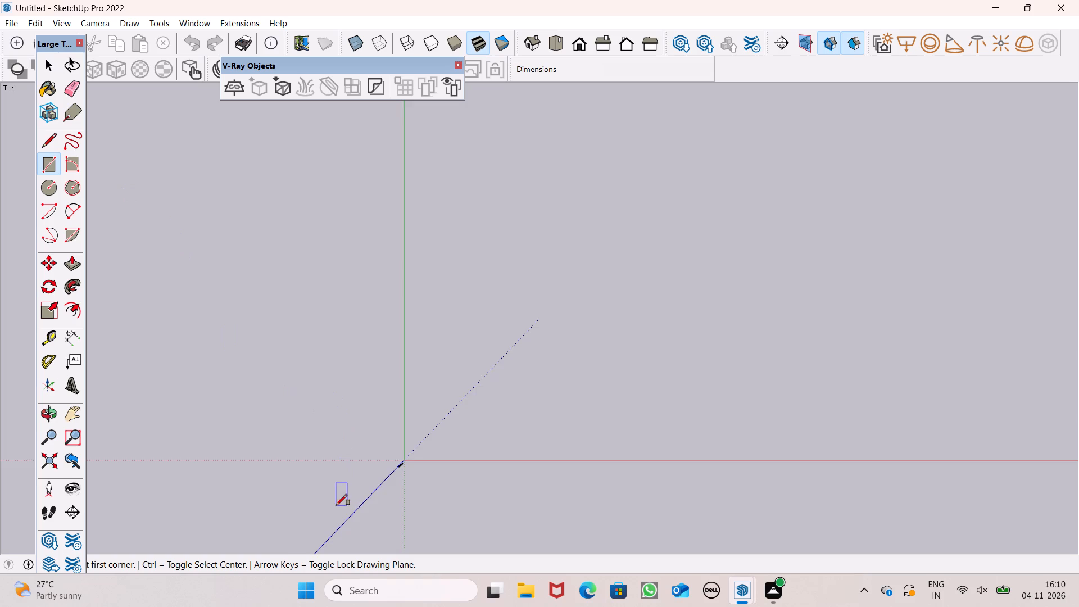
pyautogui.scroll(2, 337, 507)
pyautogui.scroll(2, 414, 441)
pyautogui.click(432, 206)
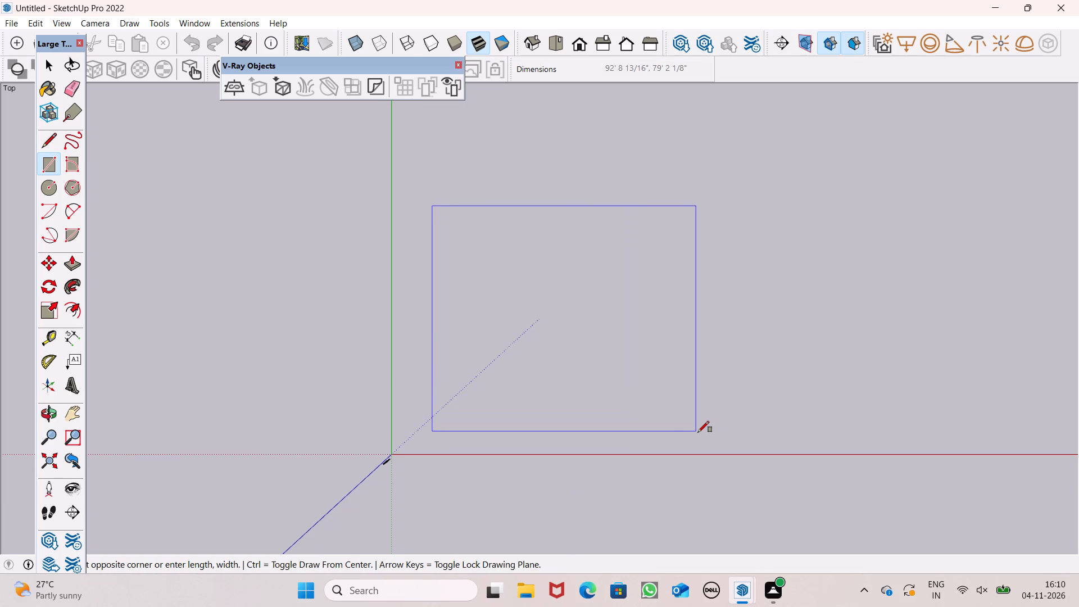
pyautogui.write("50',")
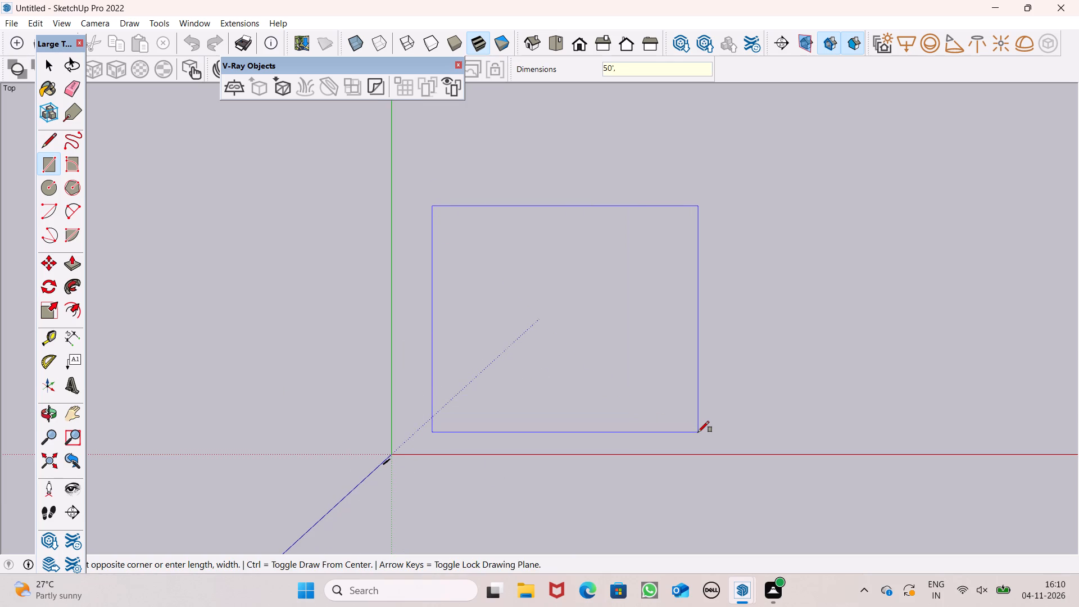
pyautogui.write("40'")
pyautogui.press('Return')
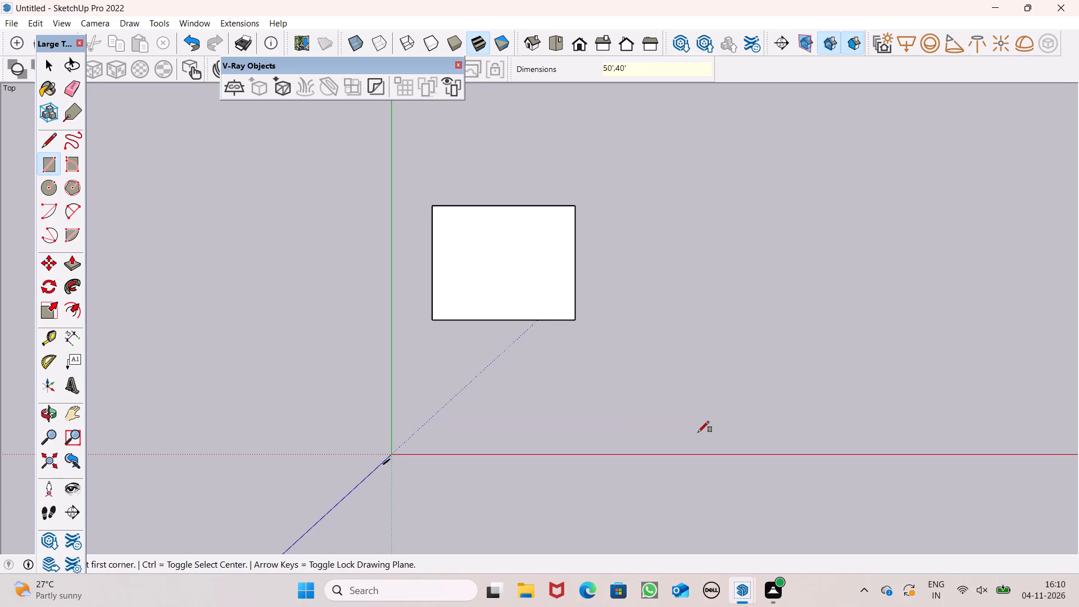
# Move the whole rectangle, face and edges, down nearer to the red axis.
pyautogui.press('space')
pyautogui.doubleClick(497, 284)
pyautogui.press('m')
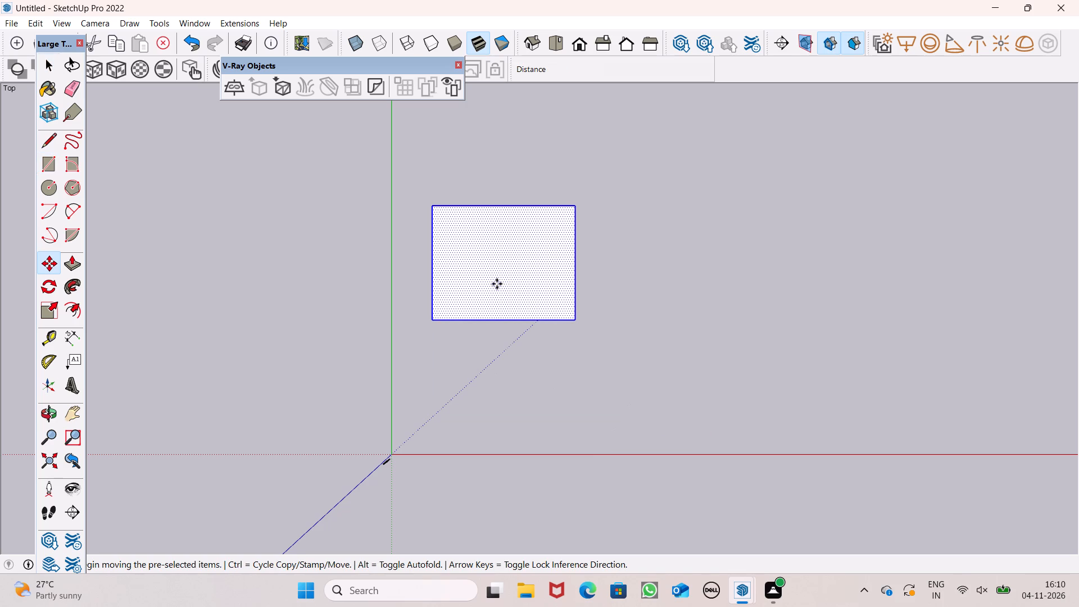
pyautogui.press('Return')
pyautogui.moveTo(500, 287); pyautogui.dragTo(527, 365)
pyautogui.press('space')
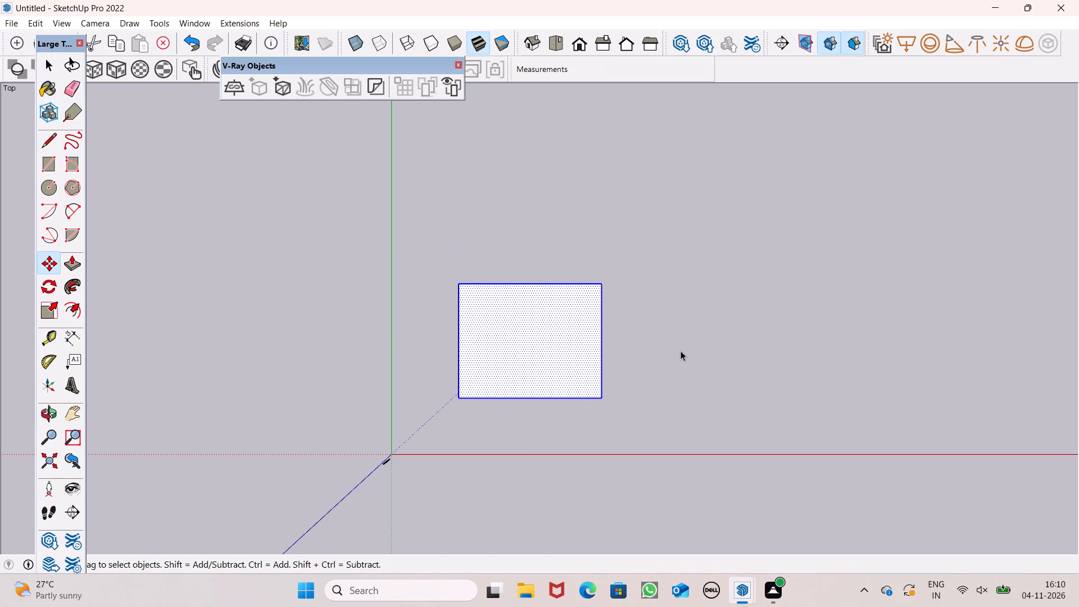
pyautogui.click(681, 351)
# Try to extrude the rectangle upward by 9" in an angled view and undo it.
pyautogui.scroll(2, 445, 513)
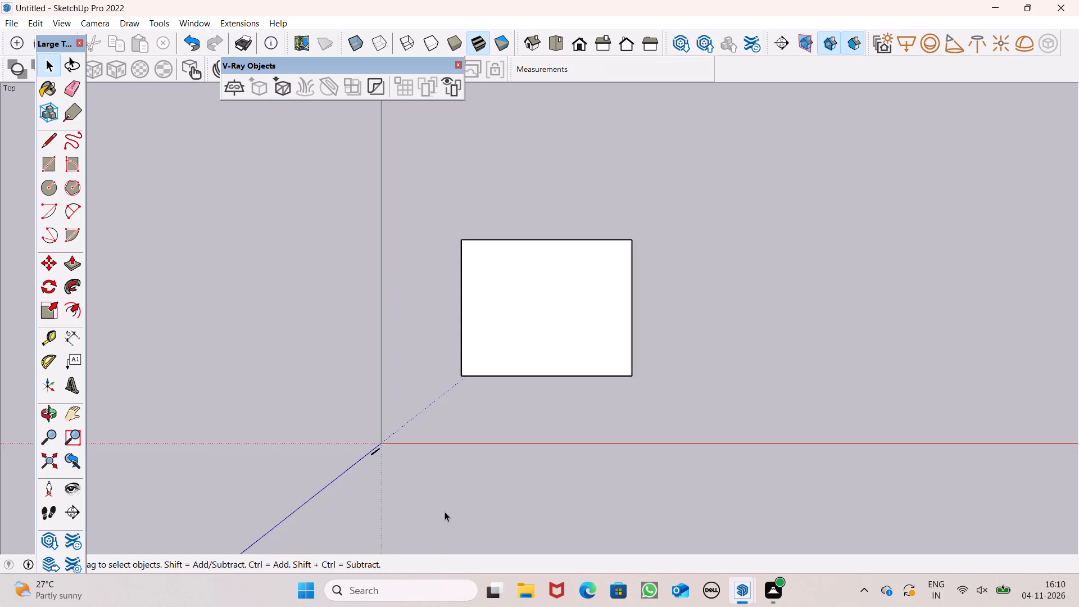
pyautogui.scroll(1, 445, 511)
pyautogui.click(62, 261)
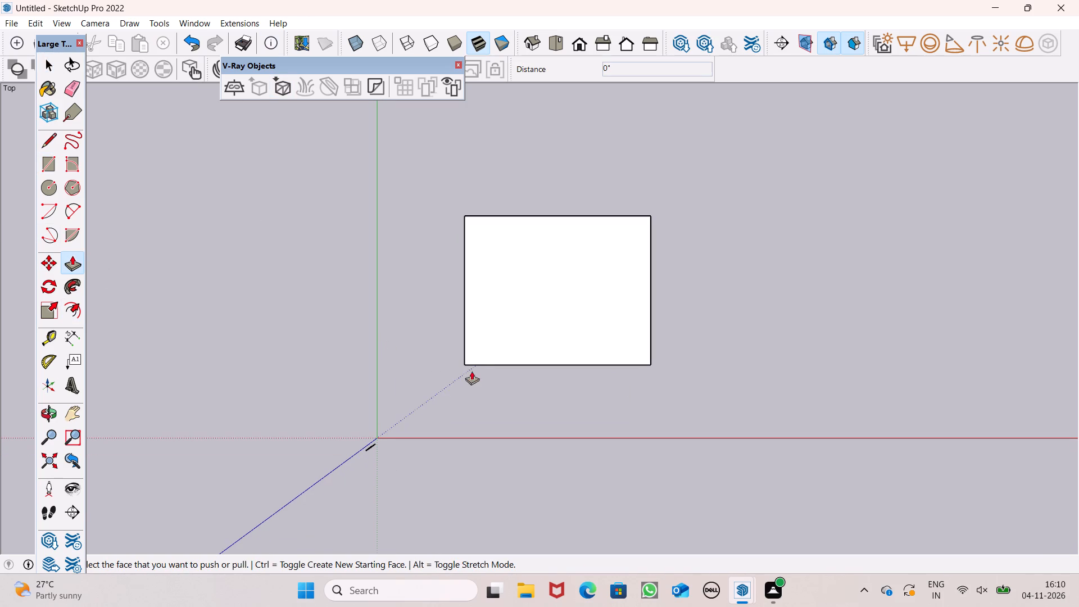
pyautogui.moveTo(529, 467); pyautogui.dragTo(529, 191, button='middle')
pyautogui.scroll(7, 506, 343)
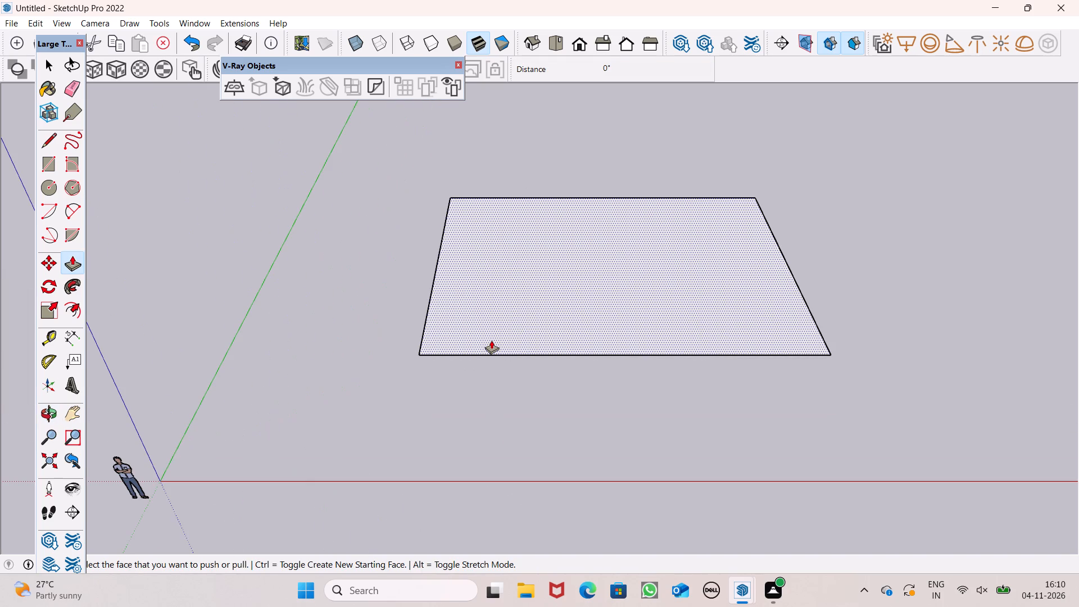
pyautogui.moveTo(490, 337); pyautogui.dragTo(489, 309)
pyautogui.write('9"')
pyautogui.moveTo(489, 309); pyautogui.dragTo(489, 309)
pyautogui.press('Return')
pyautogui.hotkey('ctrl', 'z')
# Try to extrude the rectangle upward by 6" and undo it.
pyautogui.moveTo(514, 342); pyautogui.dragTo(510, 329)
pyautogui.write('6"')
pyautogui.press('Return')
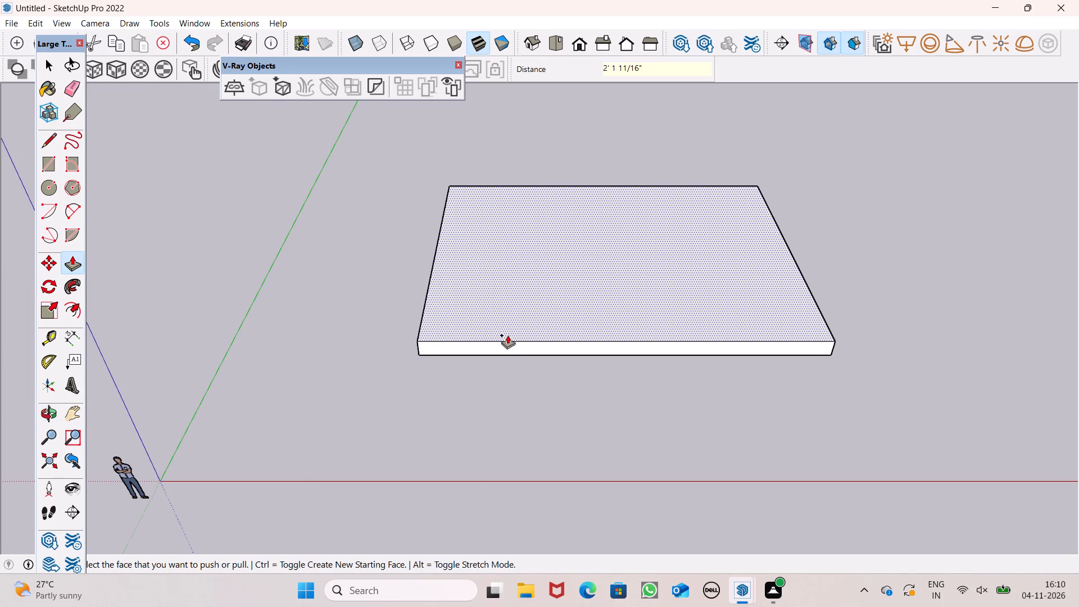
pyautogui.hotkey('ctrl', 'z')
# Extrude the rectangle upward by 6" with Push/Pull as a base slab.
pyautogui.moveTo(547, 333); pyautogui.dragTo(544, 284)
pyautogui.write('6"')
pyautogui.press('Return')
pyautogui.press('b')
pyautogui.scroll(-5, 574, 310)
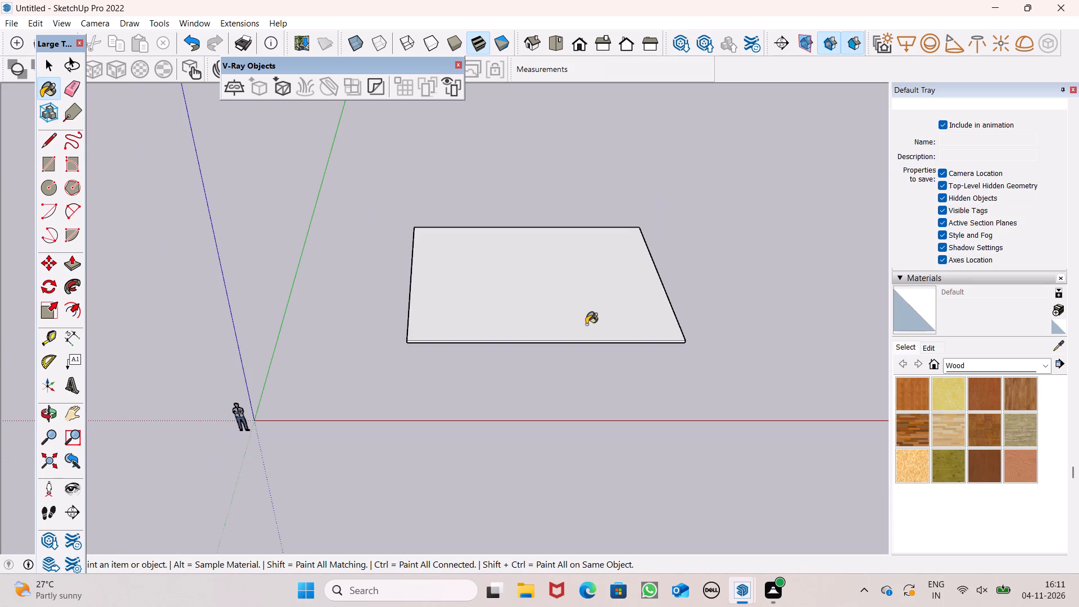
# Check the lengths of the slab's left and front edges with the Dimension tool, without placing any dimensions.
pyautogui.click(62, 342)
pyautogui.scroll(2, 415, 345)
pyautogui.moveTo(419, 334); pyautogui.dragTo(424, 321)
pyautogui.click(428, 218)
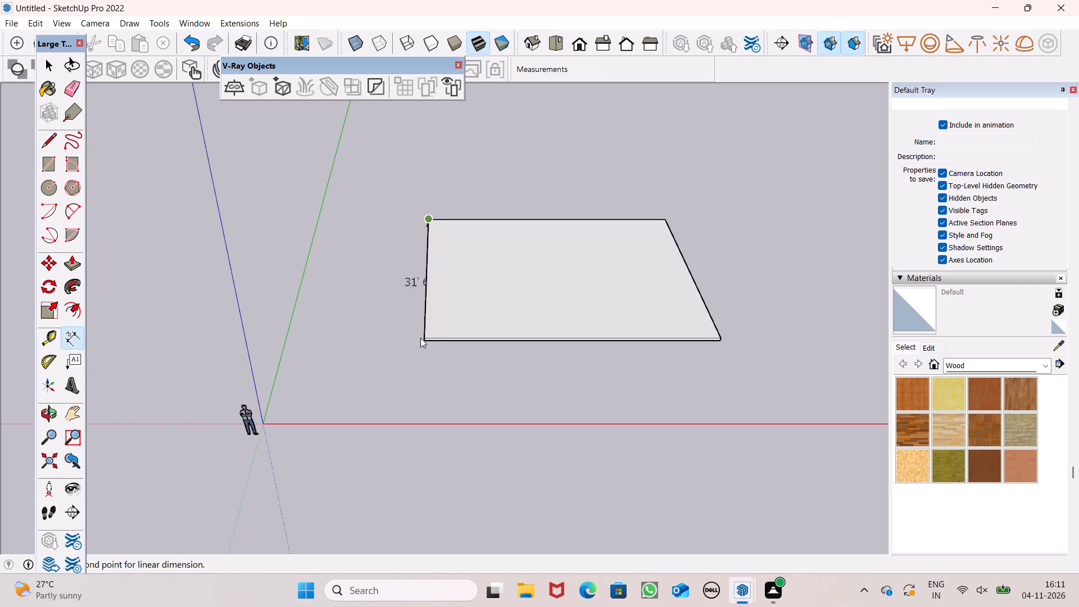
pyautogui.click(425, 335)
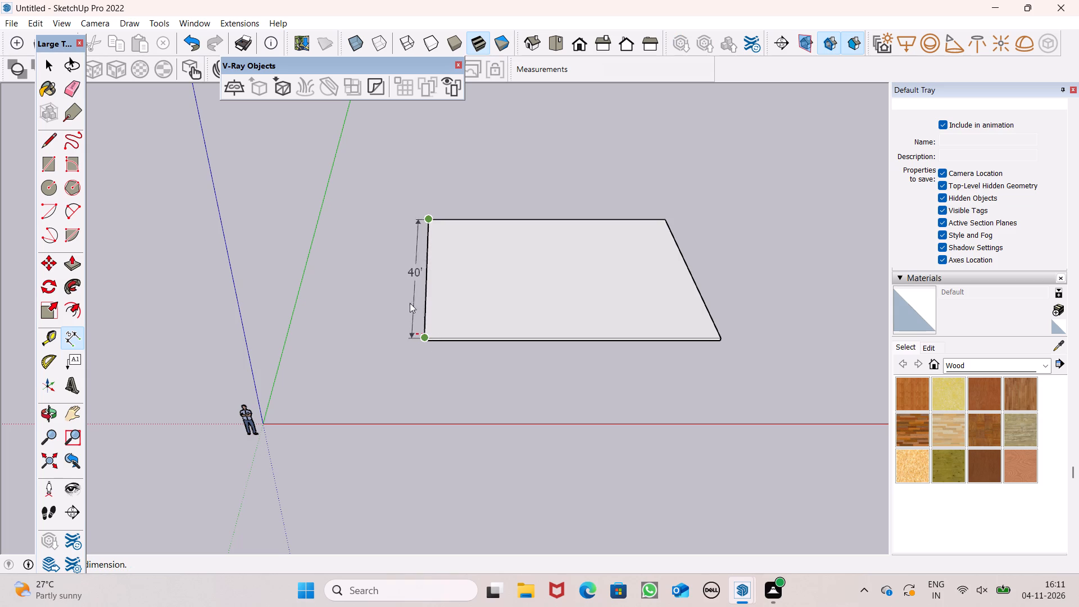
pyautogui.press('space')
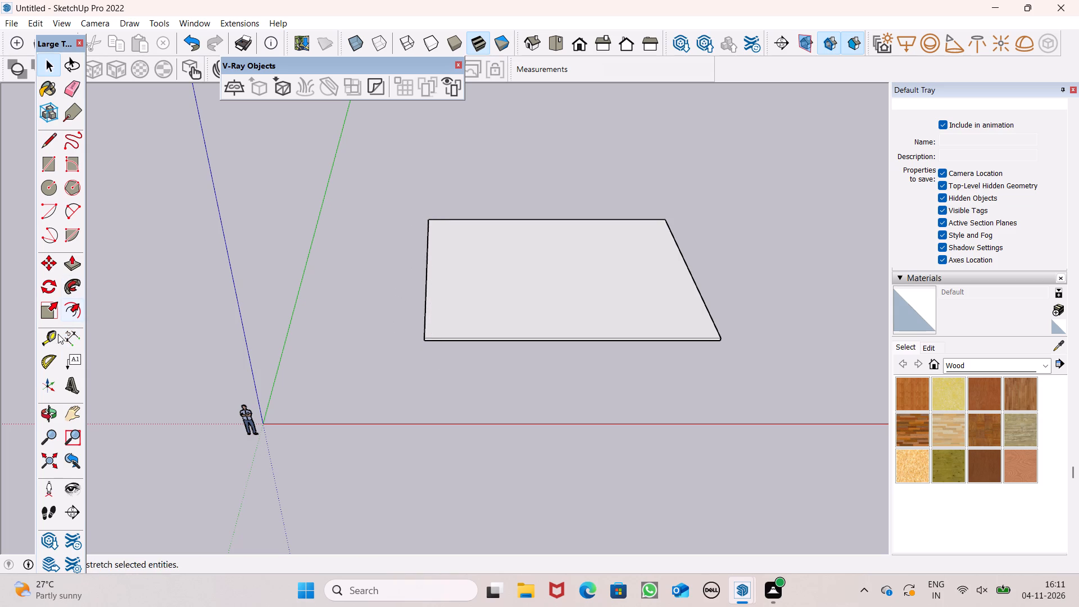
pyautogui.click(61, 333)
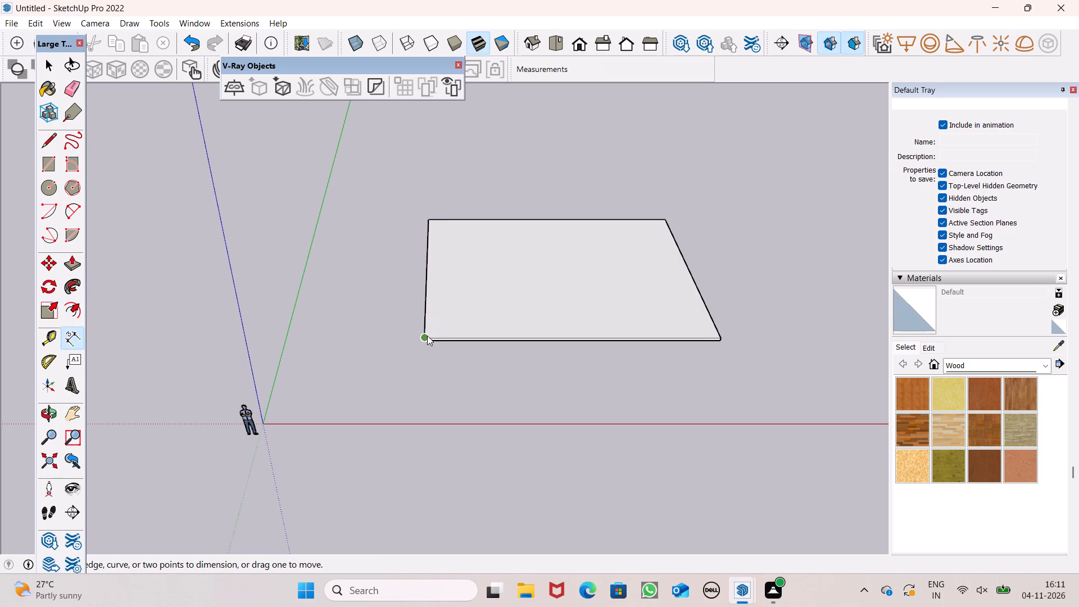
pyautogui.click(427, 336)
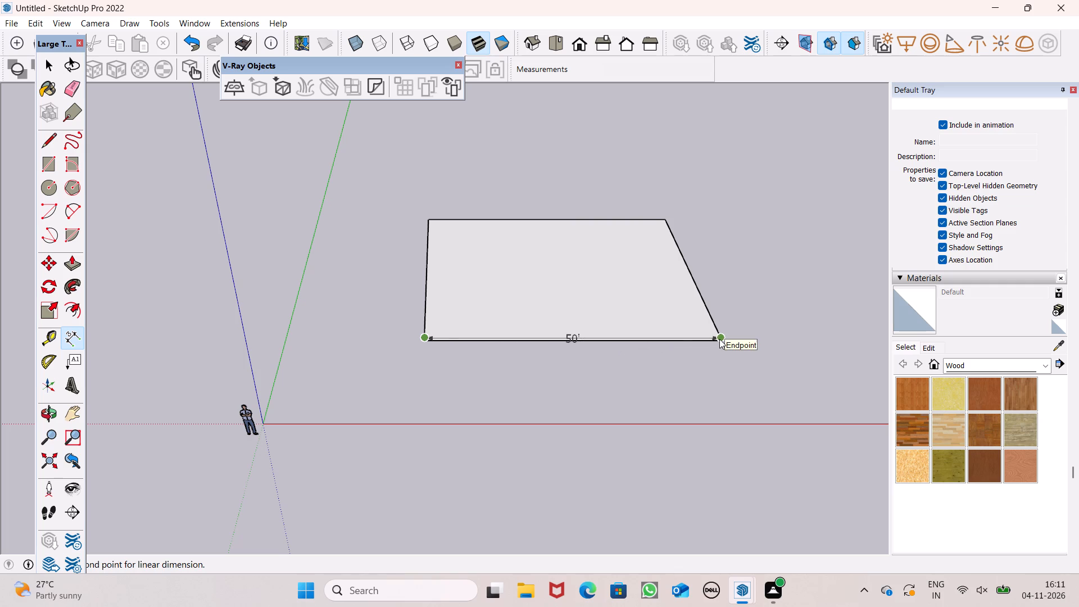
pyautogui.press('space')
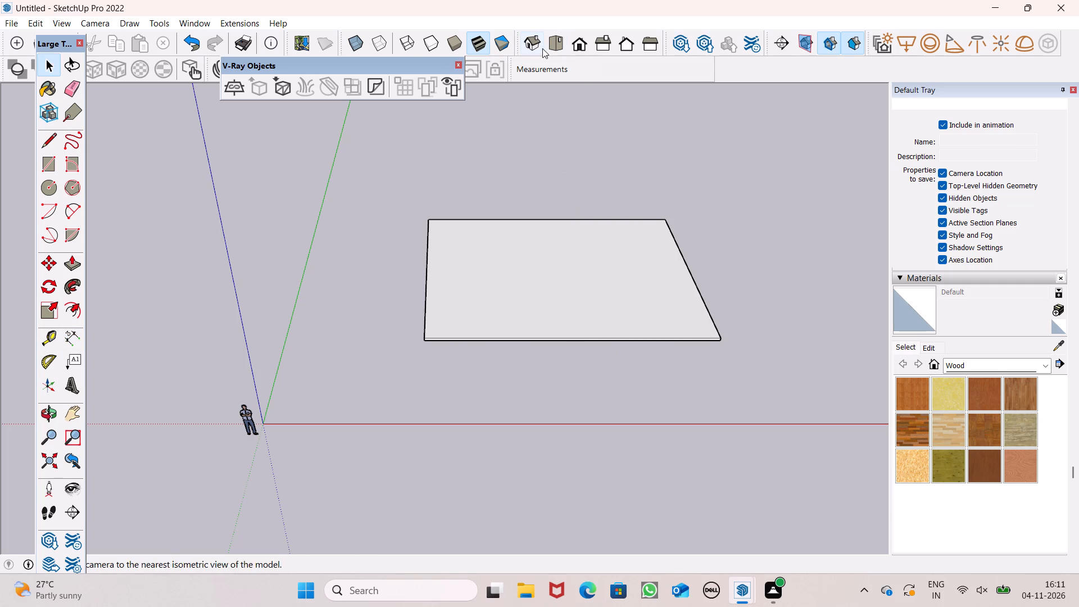
# Offset the outline of the slab's top face inward by 9" in the top view.
pyautogui.click(557, 44)
pyautogui.scroll(-1, 531, 277)
pyautogui.scroll(1, 546, 160)
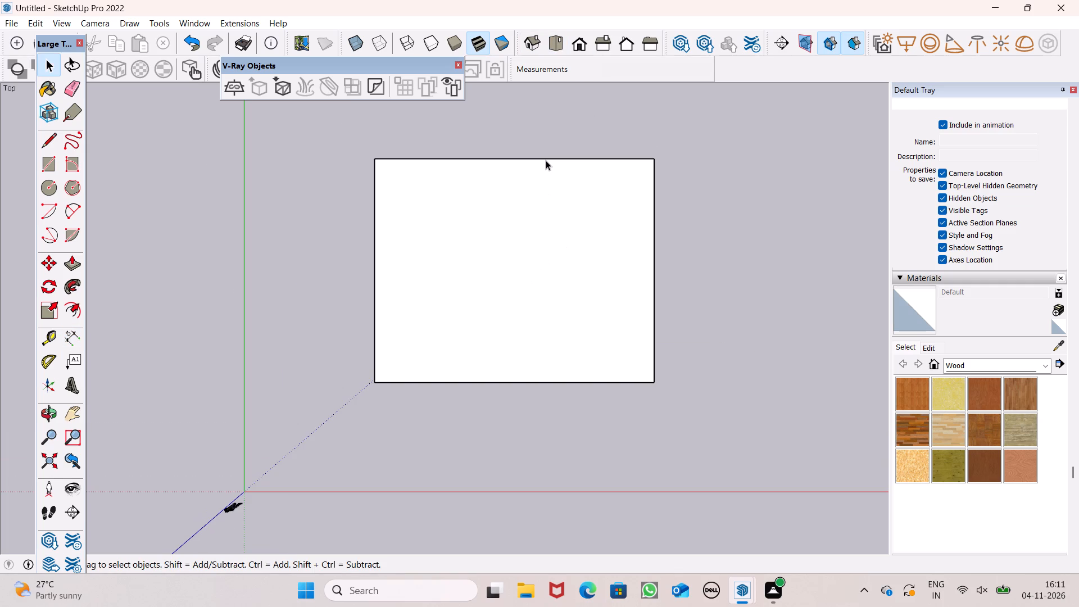
pyautogui.click(70, 309)
pyautogui.moveTo(420, 187); pyautogui.dragTo(421, 198)
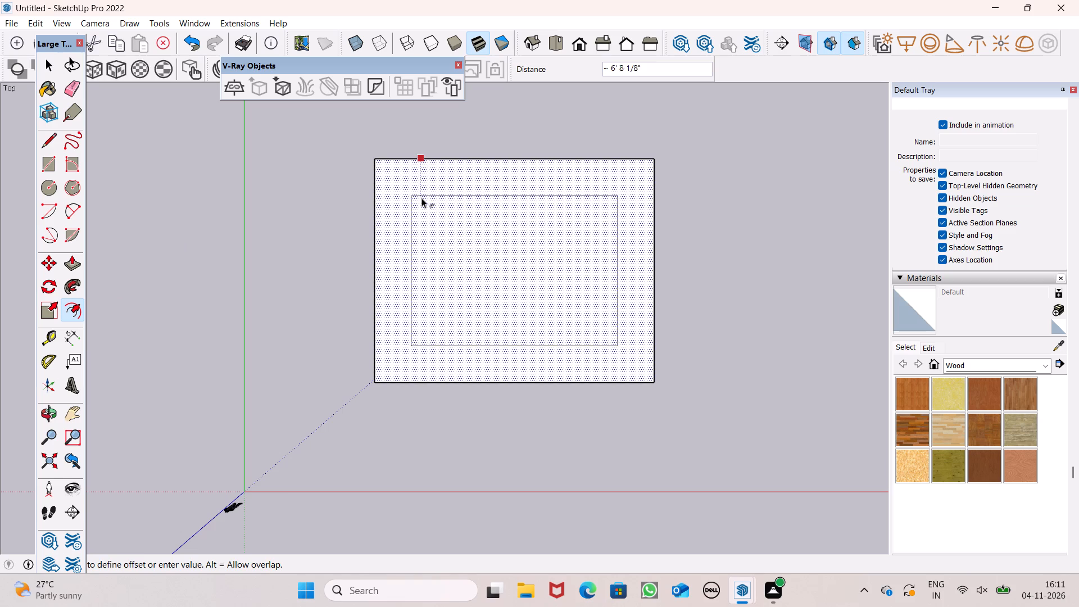
pyautogui.moveTo(421, 198); pyautogui.dragTo(423, 202)
pyautogui.write('9"')
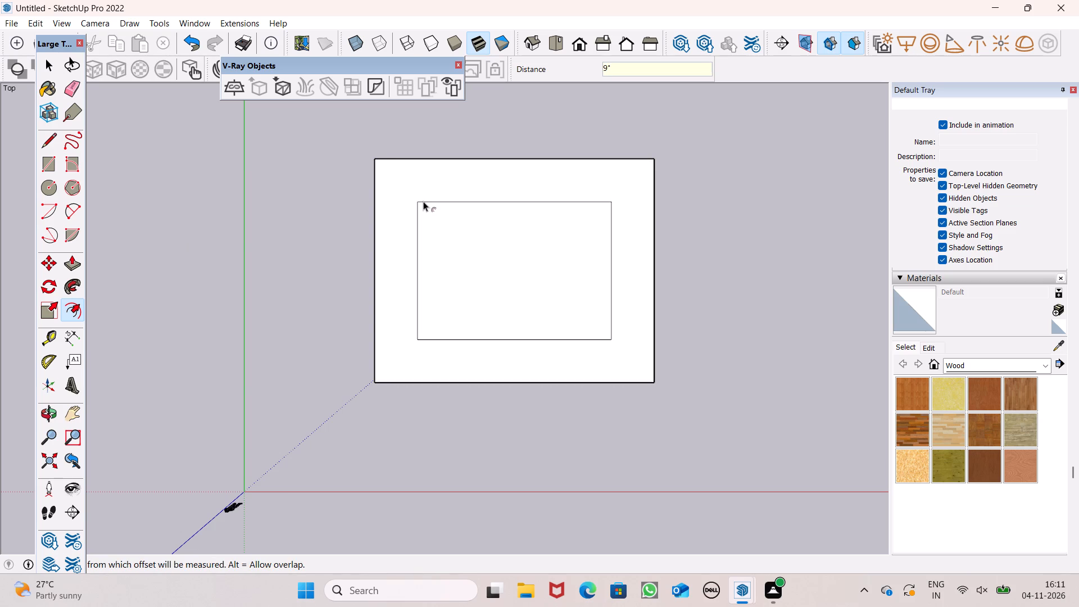
pyautogui.press('Return')
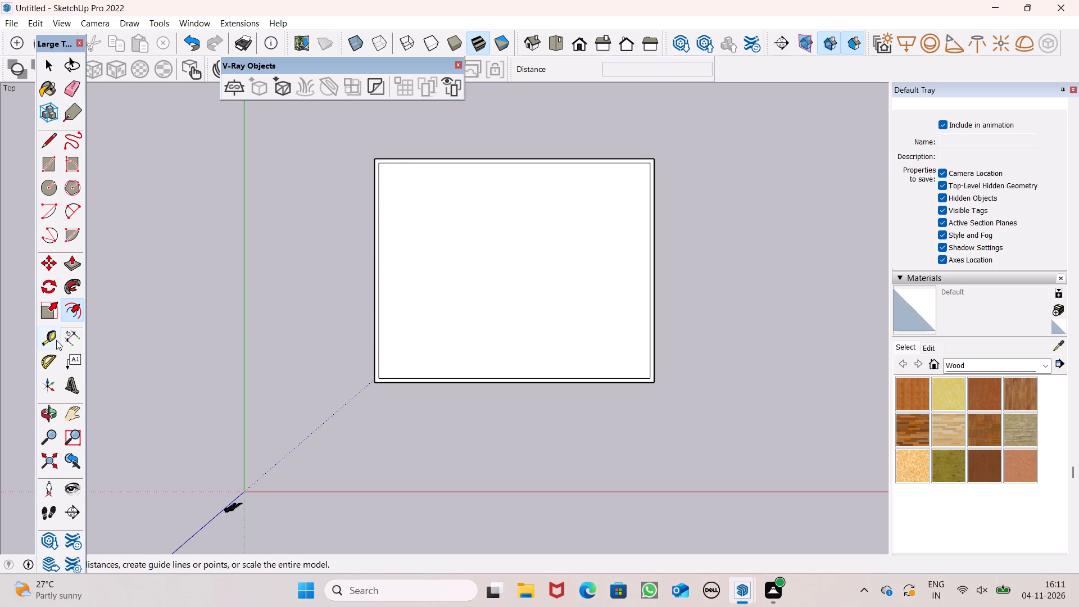
# Place a vertical guide about 5' 8" inside the inner left edge of the slab and a parallel one 9" further in.
pyautogui.click(55, 341)
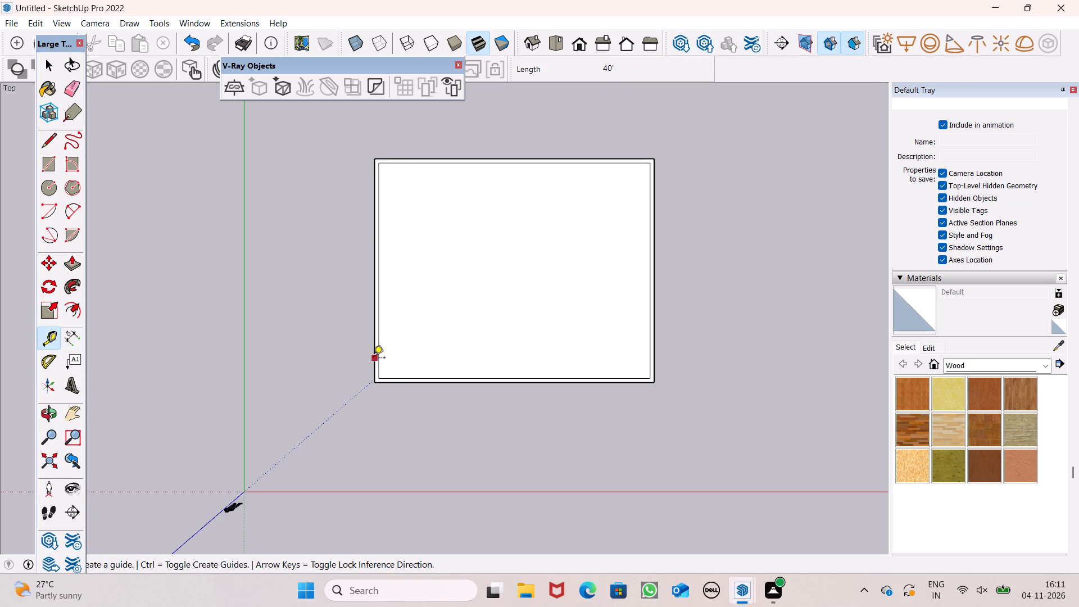
pyautogui.click(376, 312)
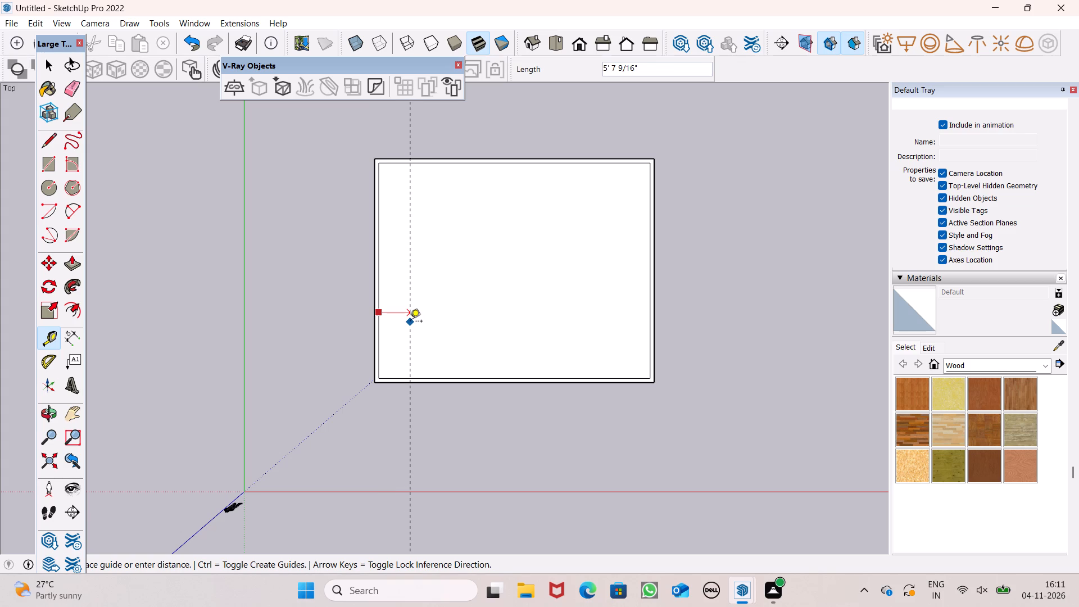
pyautogui.click(410, 322)
pyautogui.click(410, 322)
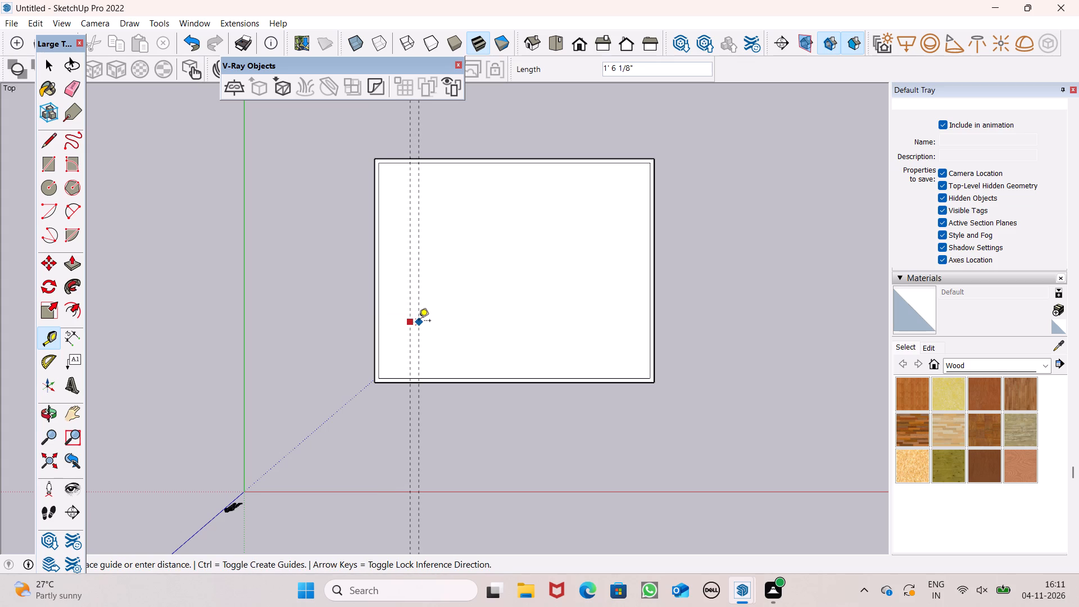
pyautogui.write('9"')
pyautogui.press('Return')
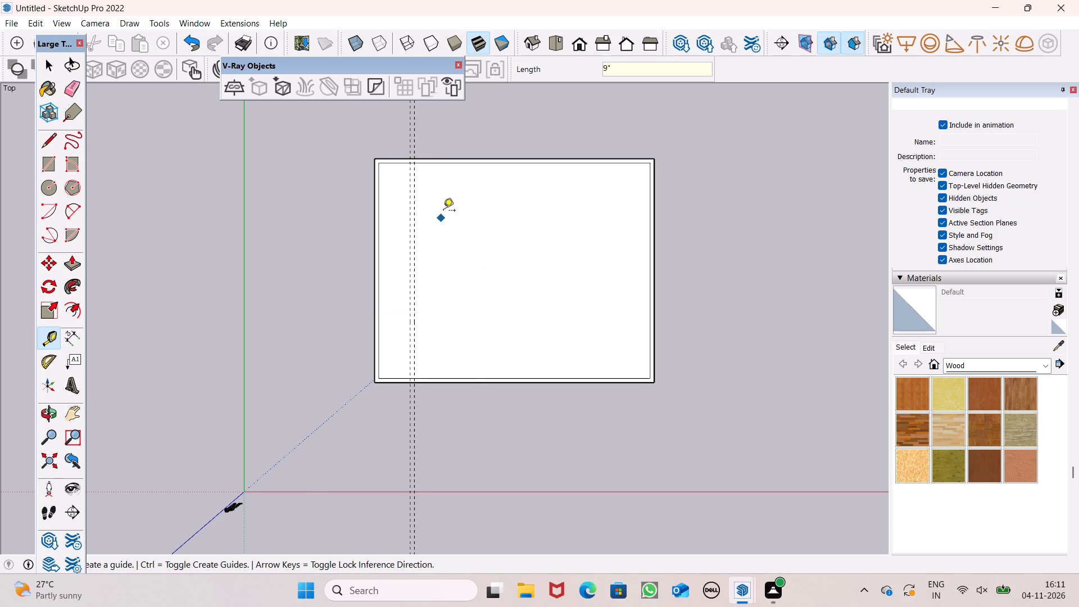
# Place a horizontal guide about 3' 9" below the slab's inner top edge and a parallel one 9" further in.
pyautogui.click(441, 162)
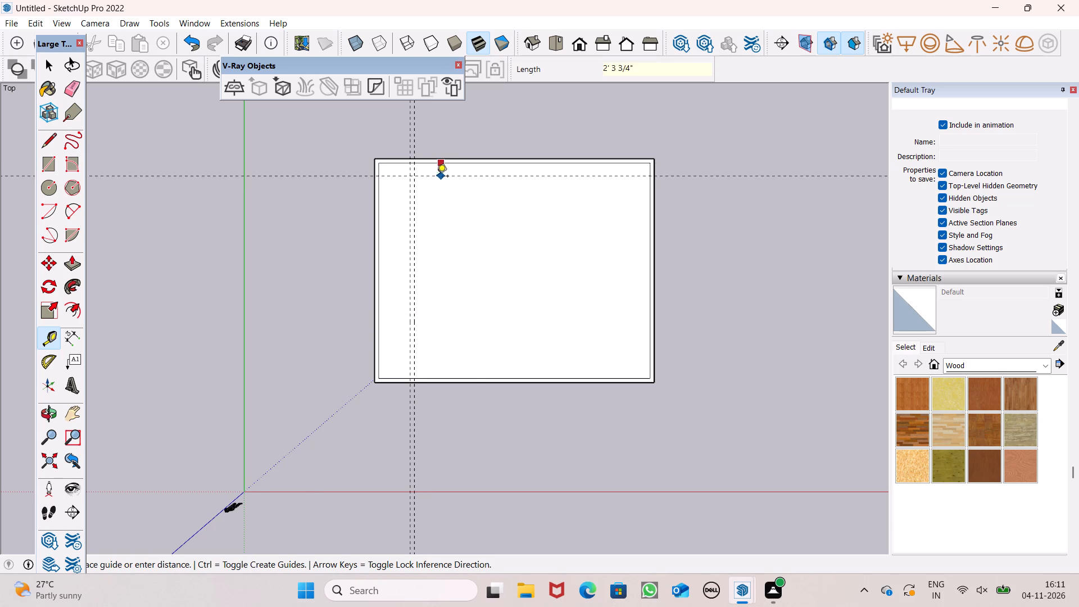
pyautogui.click(435, 184)
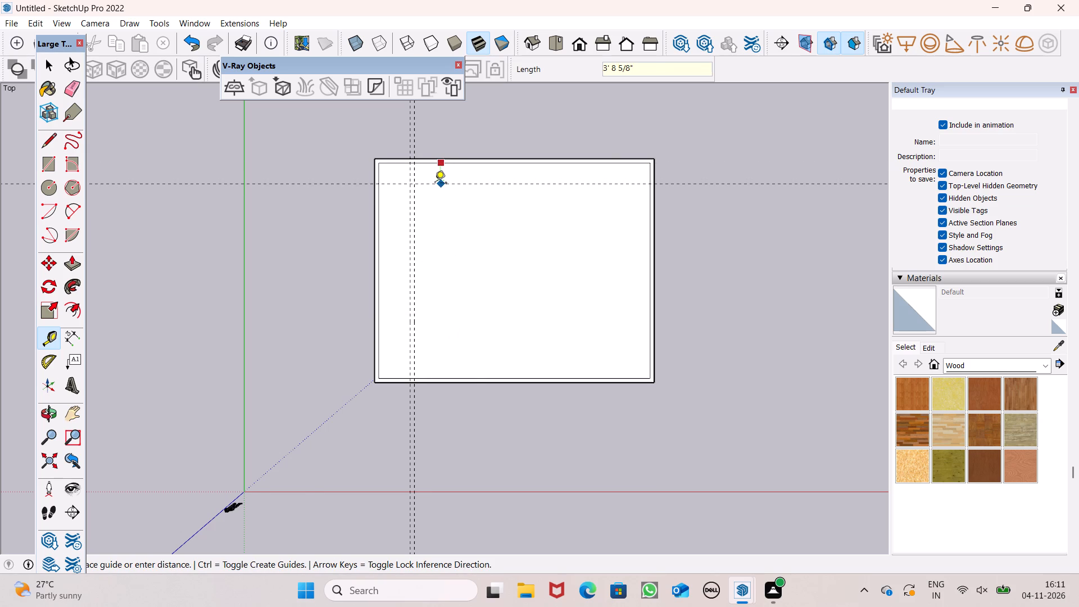
pyautogui.click(435, 184)
pyautogui.write('9"')
pyautogui.press('Return')
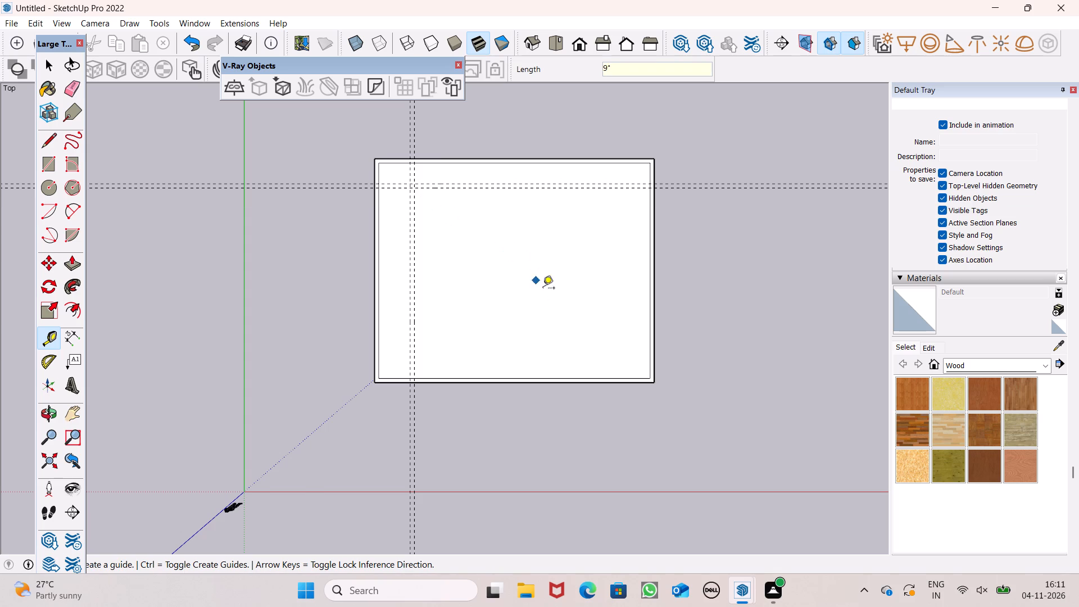
# Place a vertical guide inside the inner right edge of the slab and a parallel one 9" further in.
pyautogui.click(652, 303)
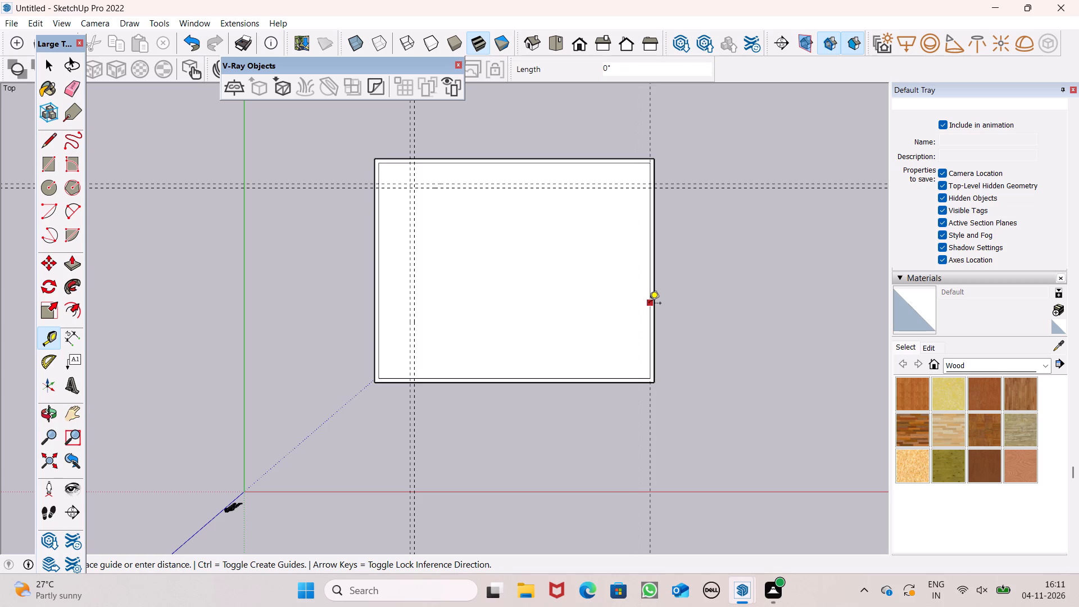
pyautogui.scroll(1, 645, 304)
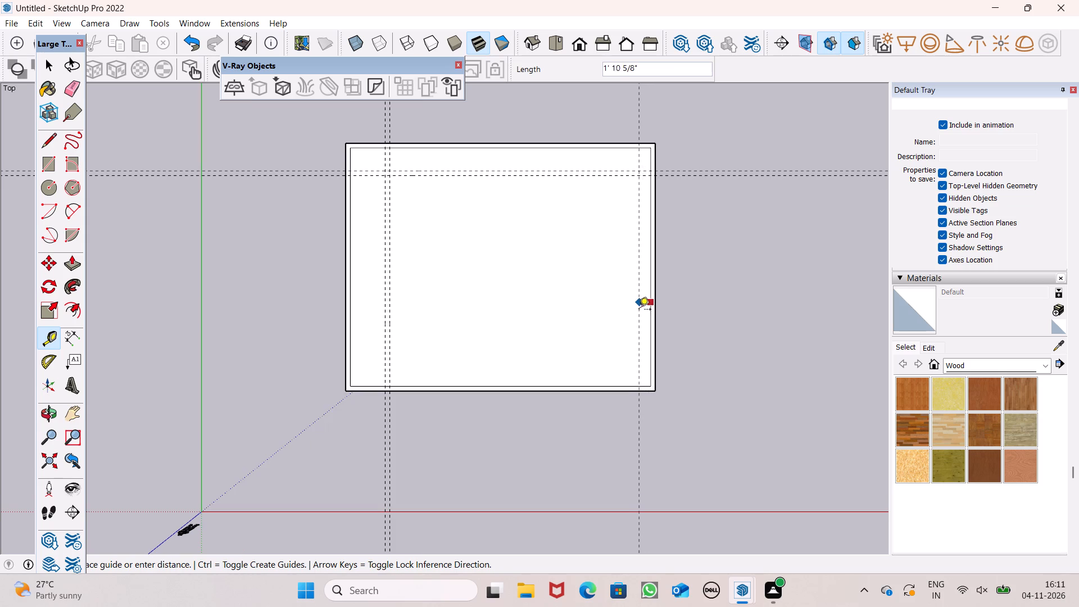
pyautogui.click(630, 318)
pyautogui.click(628, 318)
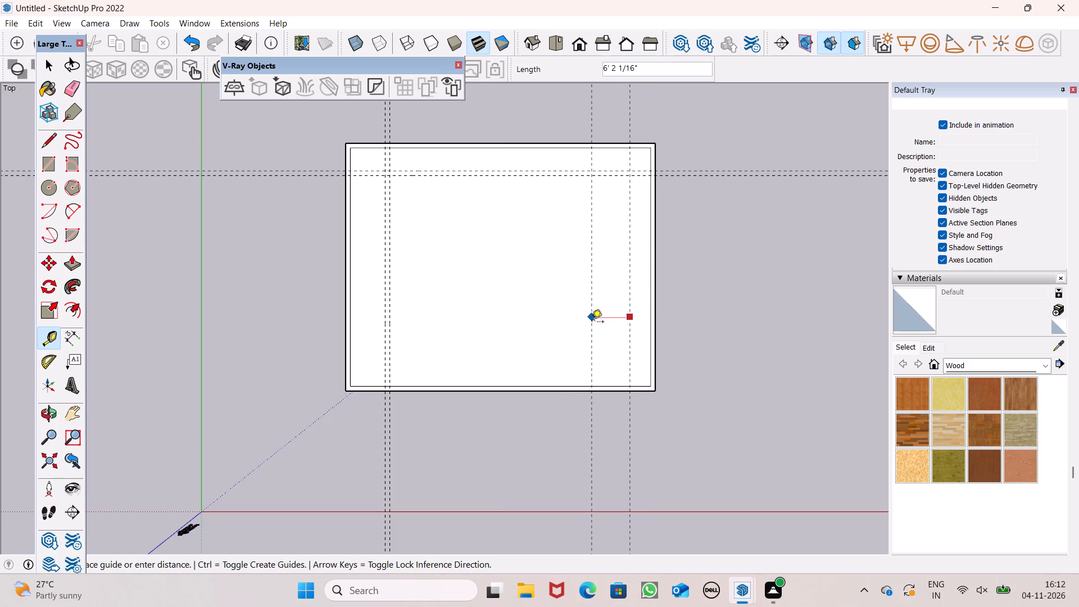
pyautogui.write('9"')
pyautogui.press('Return')
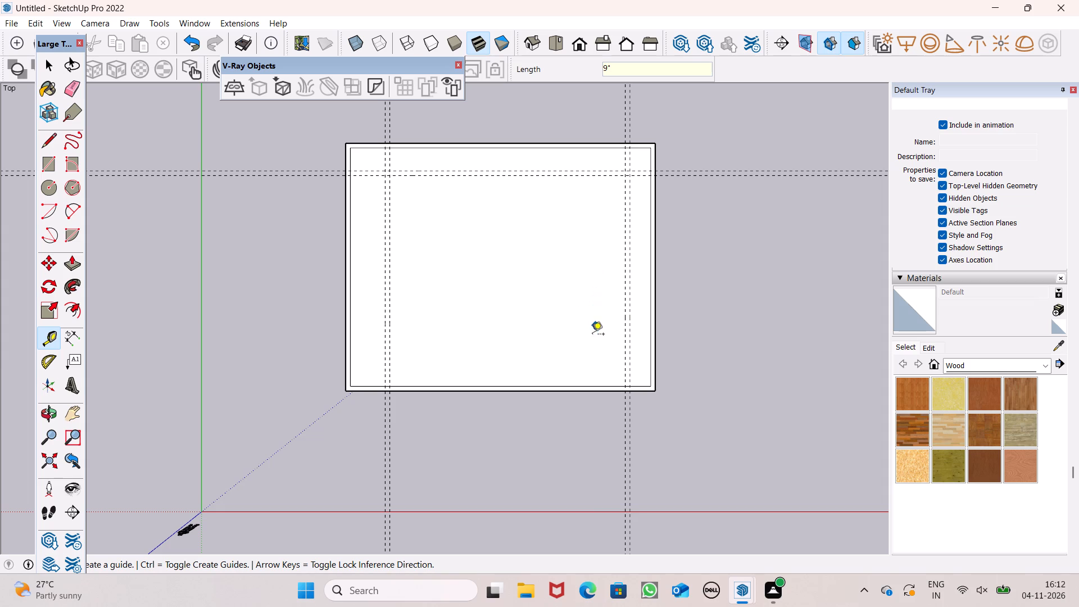
# Place a horizontal guide above the slab's inner bottom edge and a parallel one 9" further in.
pyautogui.click(536, 384)
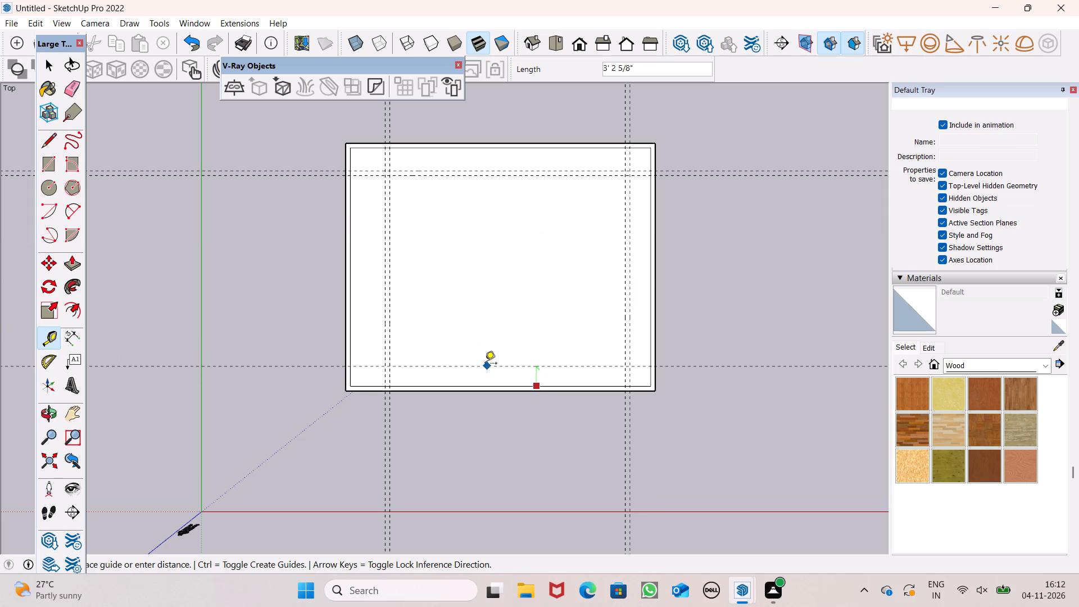
pyautogui.scroll(2, 482, 357)
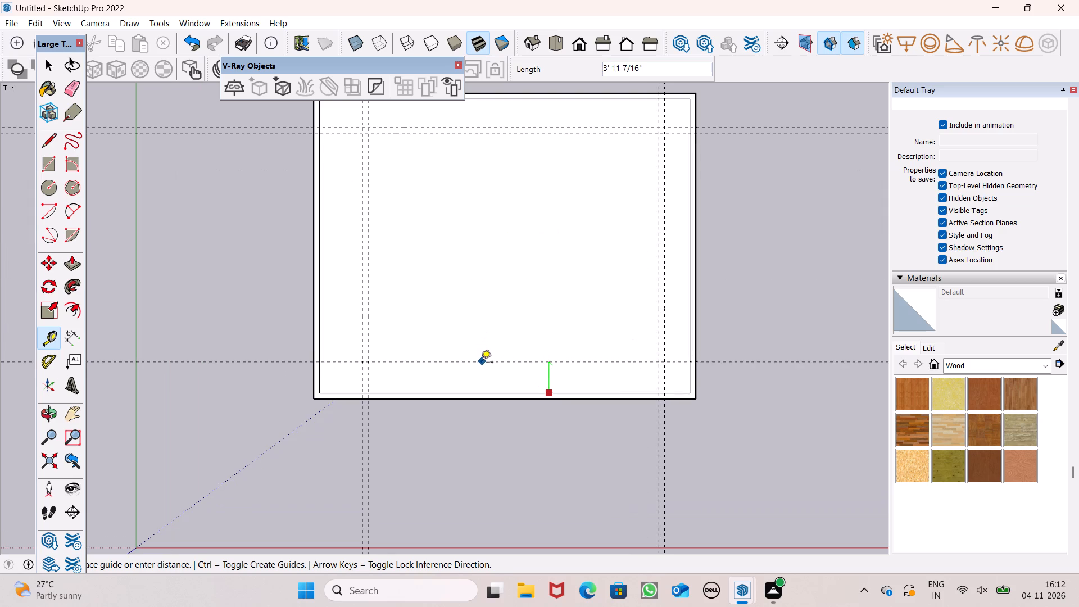
pyautogui.click(482, 368)
pyautogui.click(481, 368)
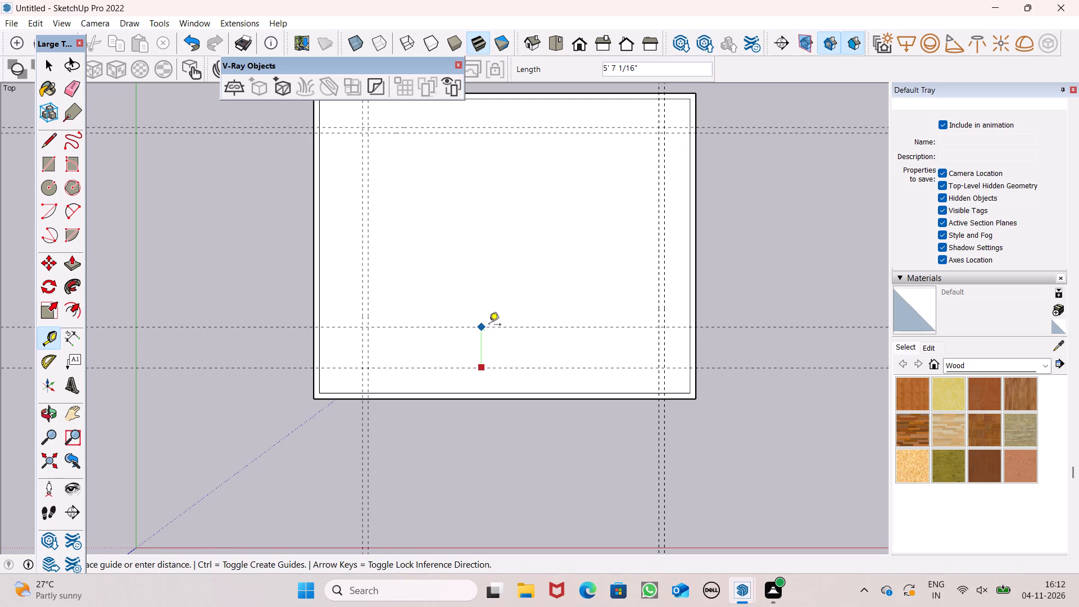
pyautogui.write('9"')
pyautogui.press('Return')
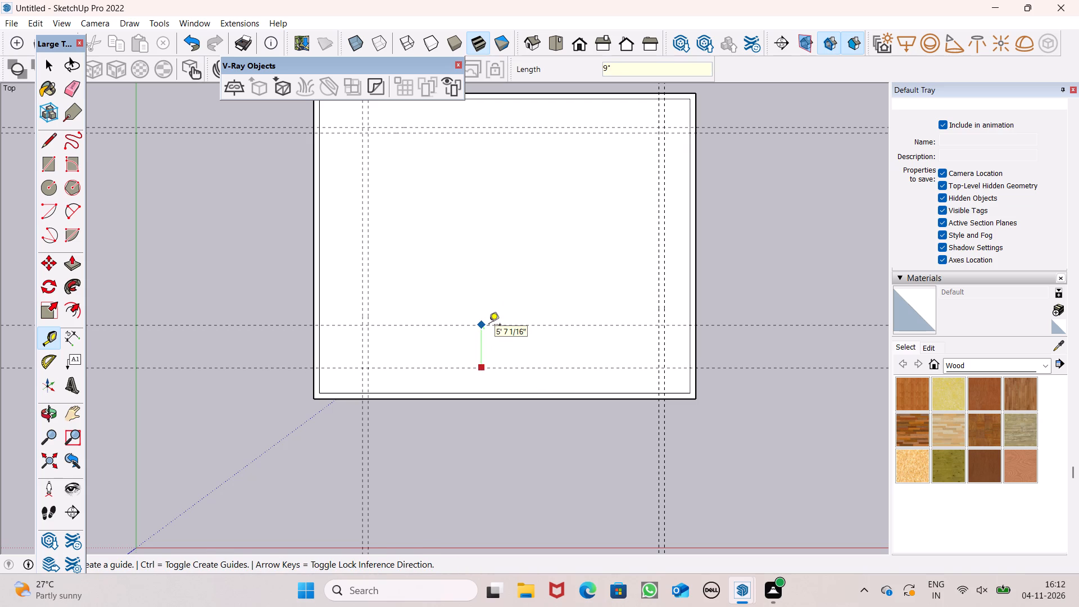
# Erase the two vertical guides near the slab's left edge.
pyautogui.scroll(-3, 567, 418)
pyautogui.scroll(-1, 559, 286)
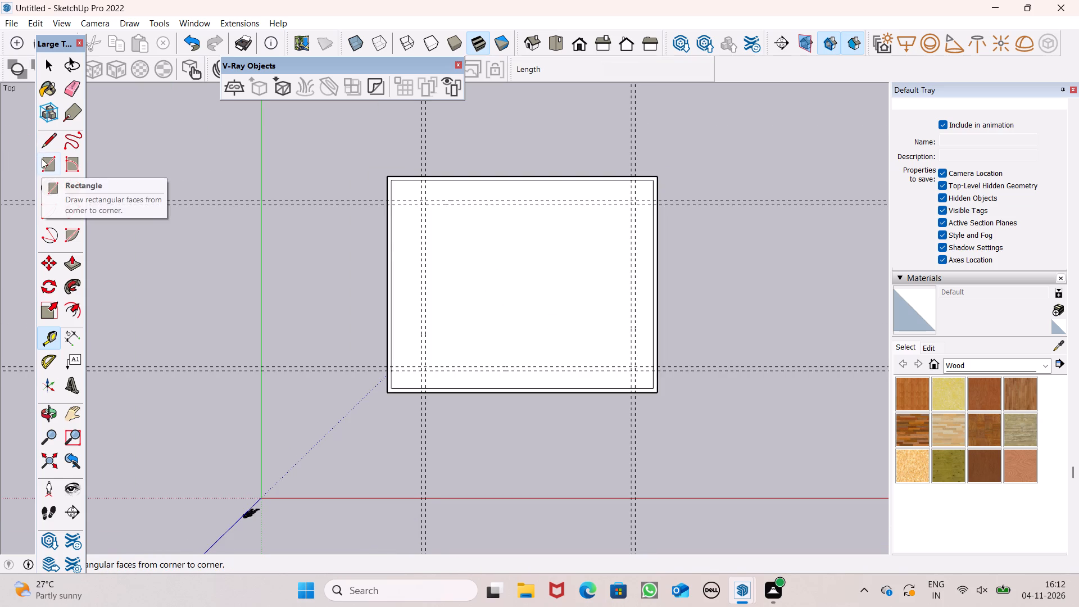
pyautogui.click(53, 171)
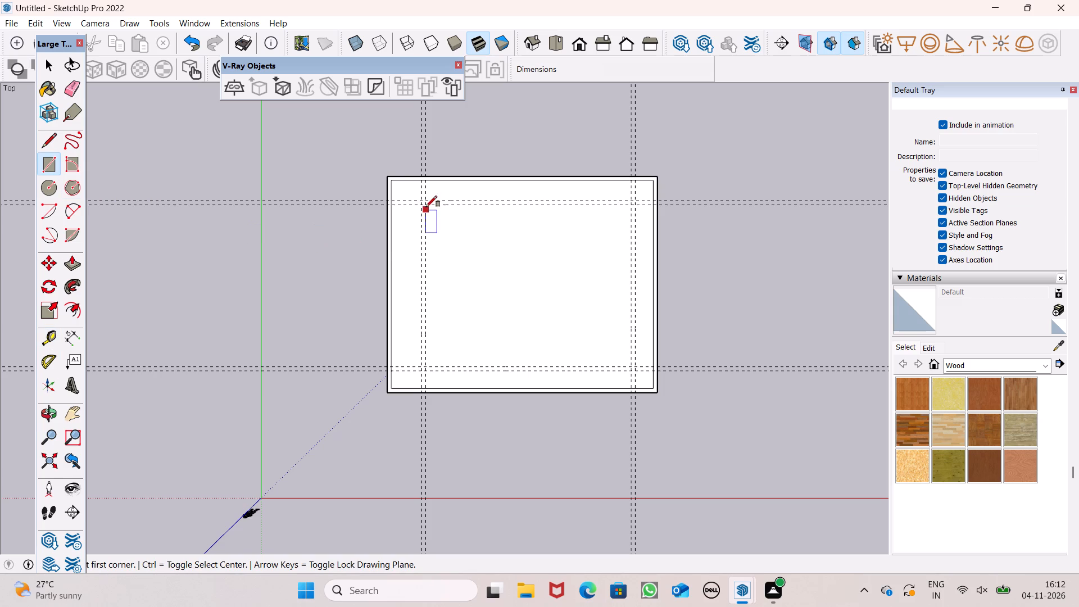
pyautogui.click(73, 93)
pyautogui.moveTo(437, 287); pyautogui.dragTo(423, 299)
pyautogui.click(421, 266)
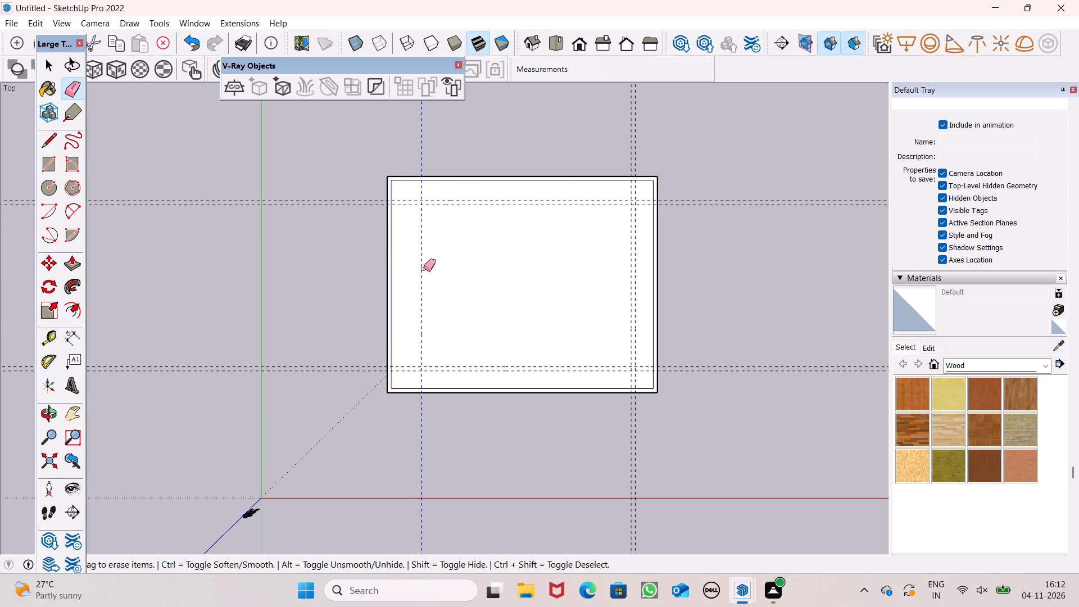
# Place a vertical guide about 4' 9" inside the inner left edge of the slab and a parallel one 9" further in.
pyautogui.click(54, 341)
pyautogui.click(389, 337)
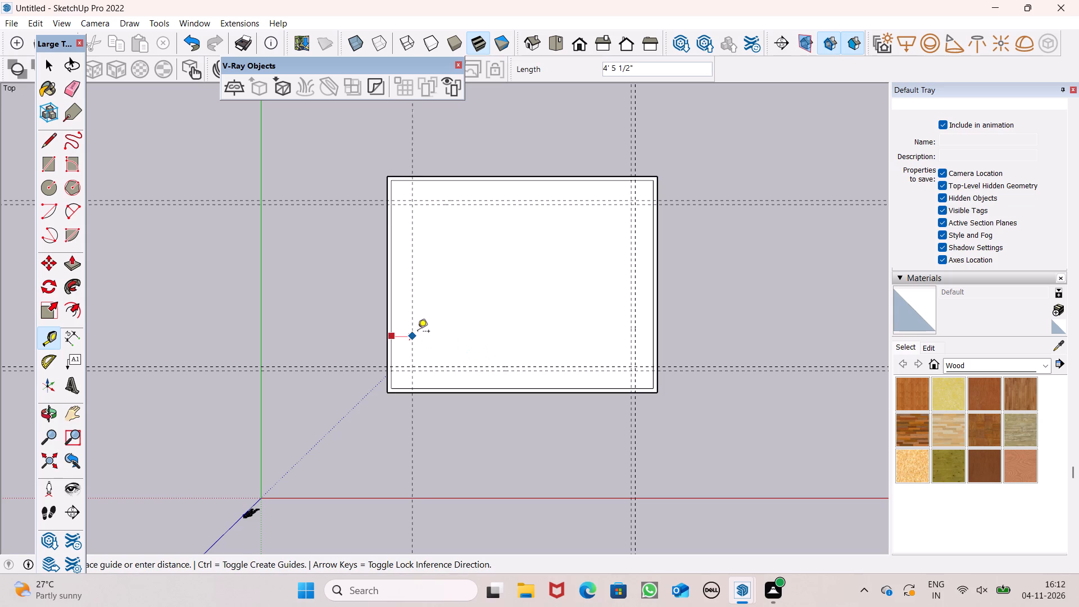
pyautogui.click(417, 332)
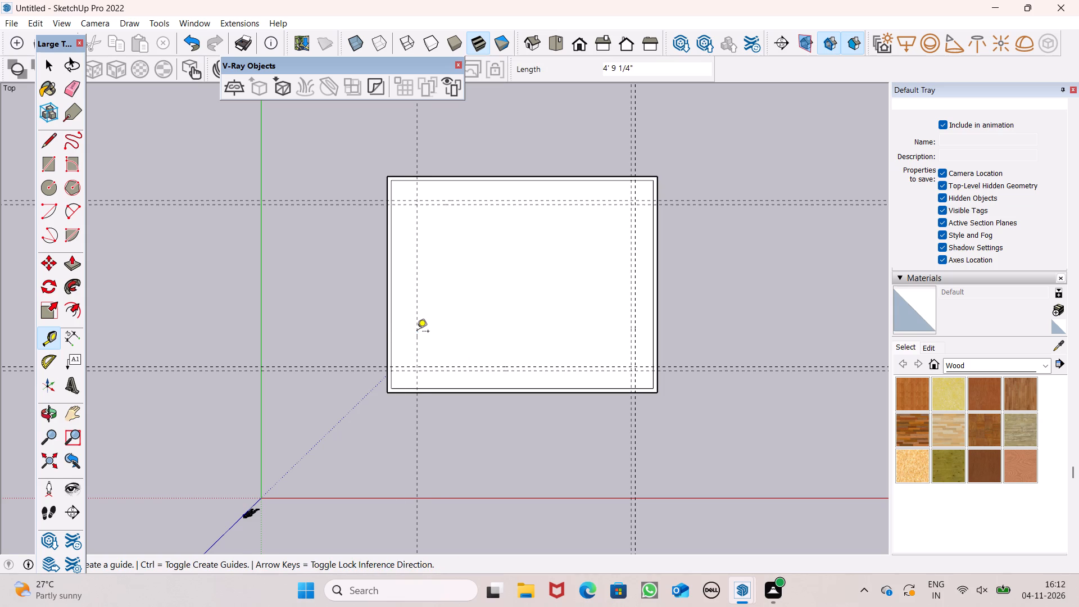
pyautogui.click(414, 333)
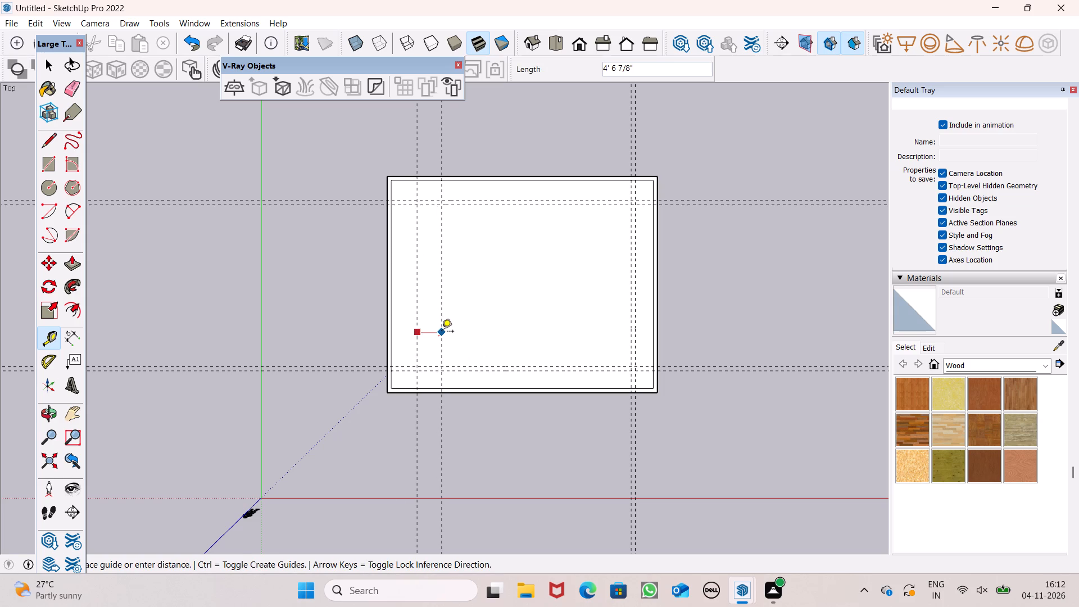
pyautogui.write('9"')
pyautogui.press('Return')
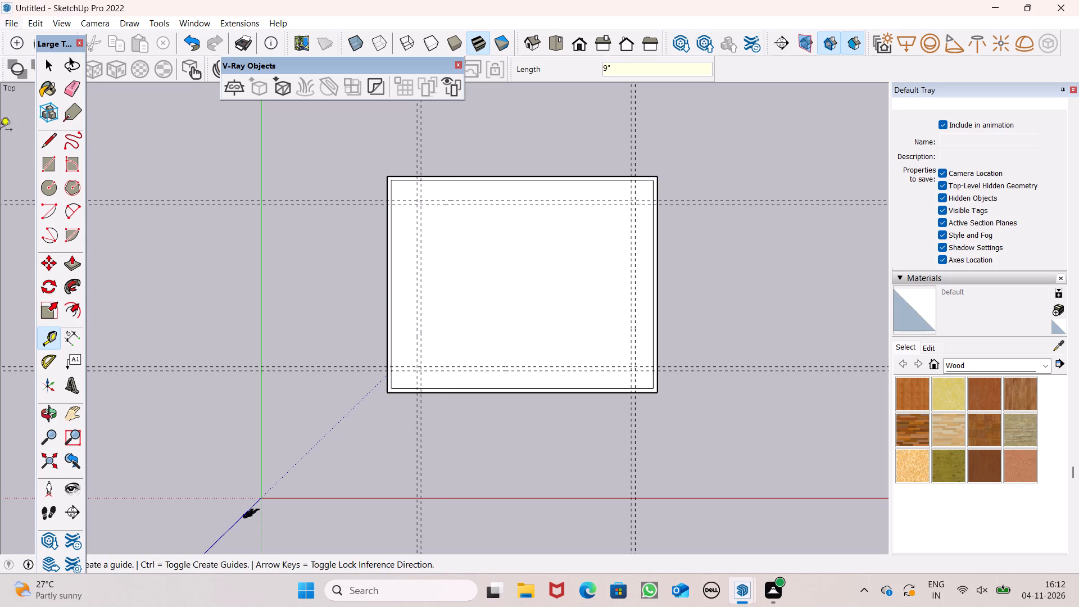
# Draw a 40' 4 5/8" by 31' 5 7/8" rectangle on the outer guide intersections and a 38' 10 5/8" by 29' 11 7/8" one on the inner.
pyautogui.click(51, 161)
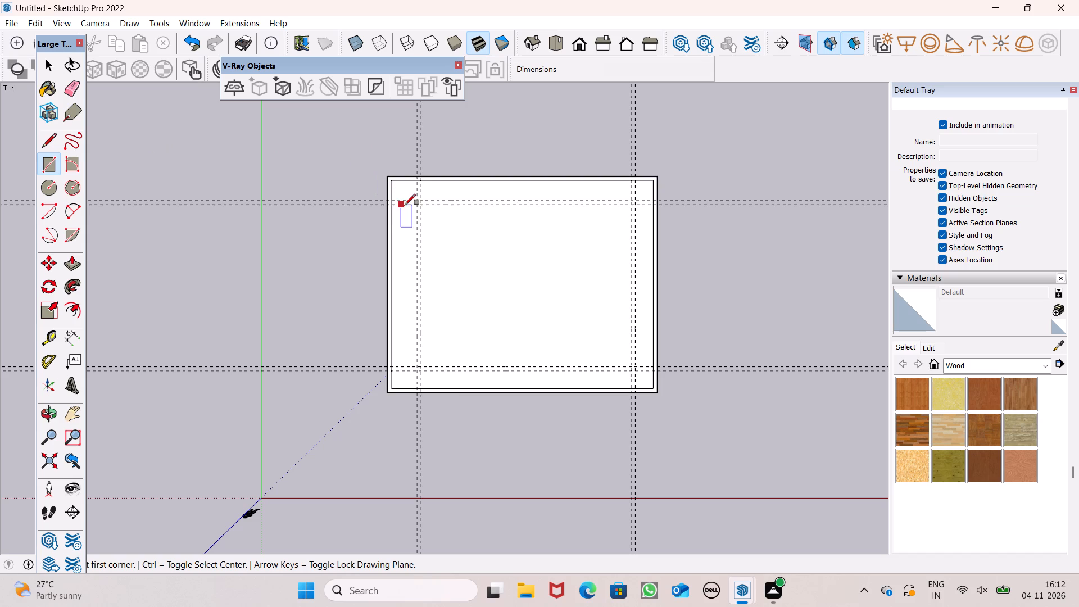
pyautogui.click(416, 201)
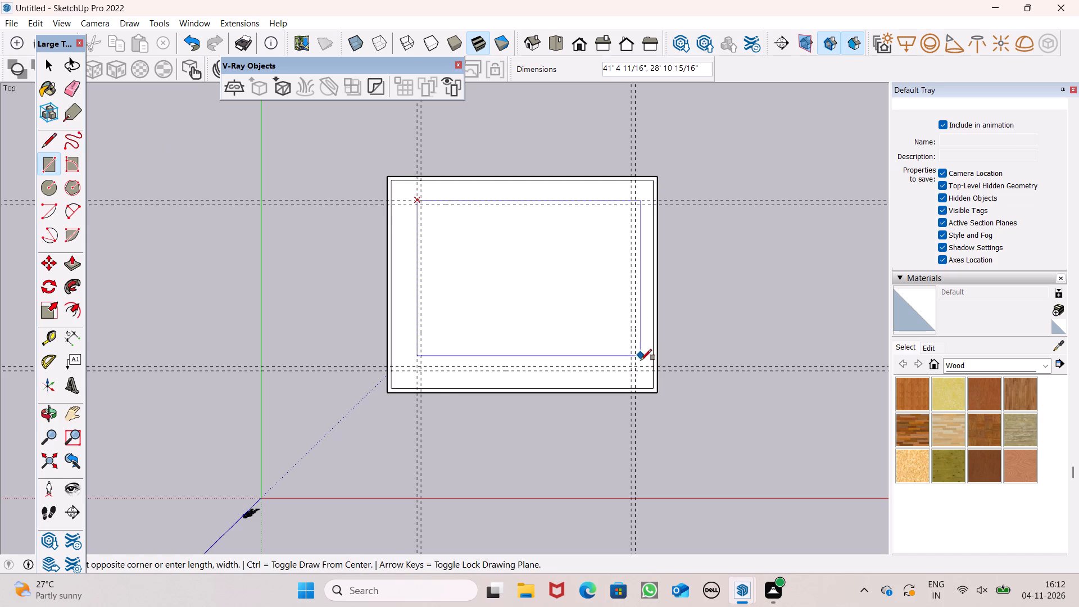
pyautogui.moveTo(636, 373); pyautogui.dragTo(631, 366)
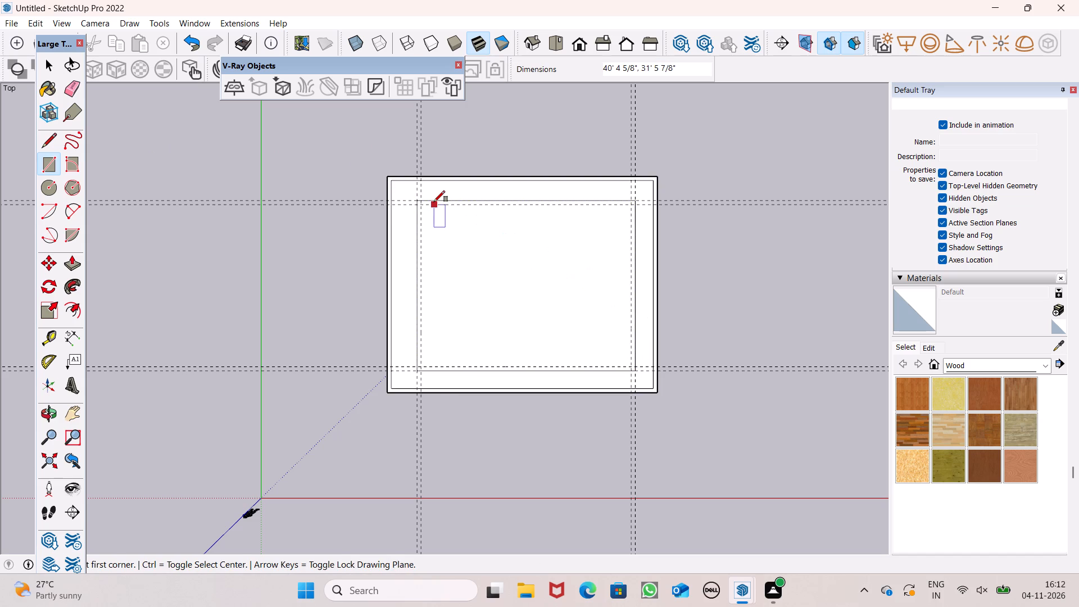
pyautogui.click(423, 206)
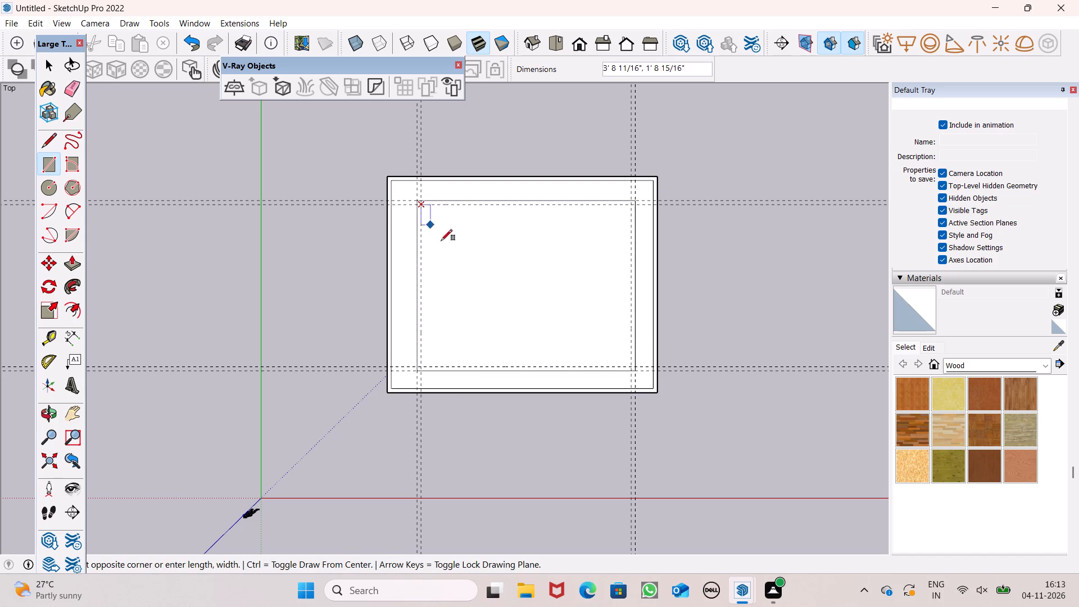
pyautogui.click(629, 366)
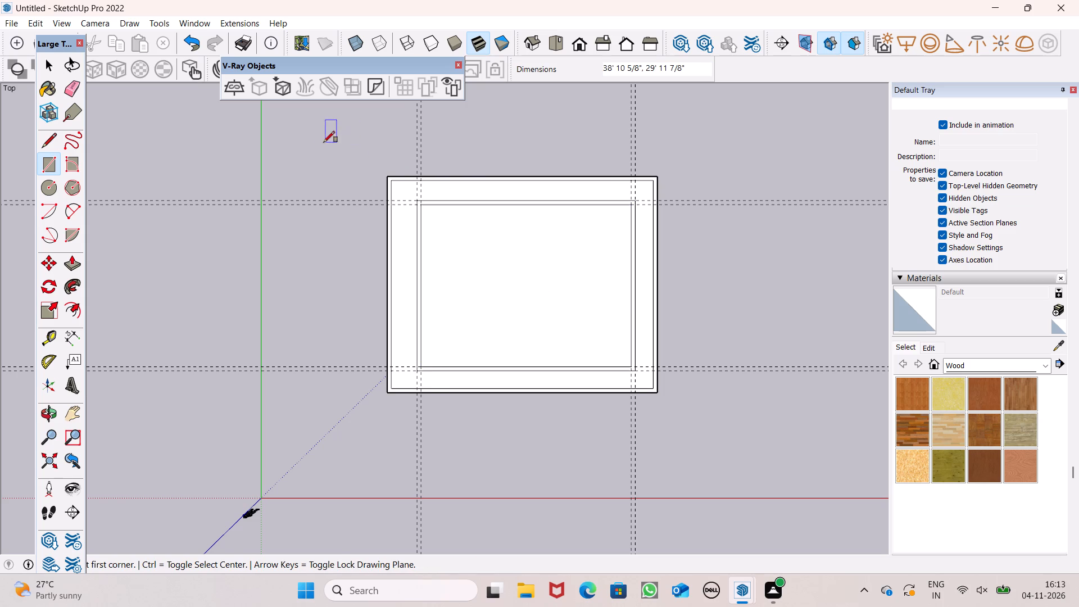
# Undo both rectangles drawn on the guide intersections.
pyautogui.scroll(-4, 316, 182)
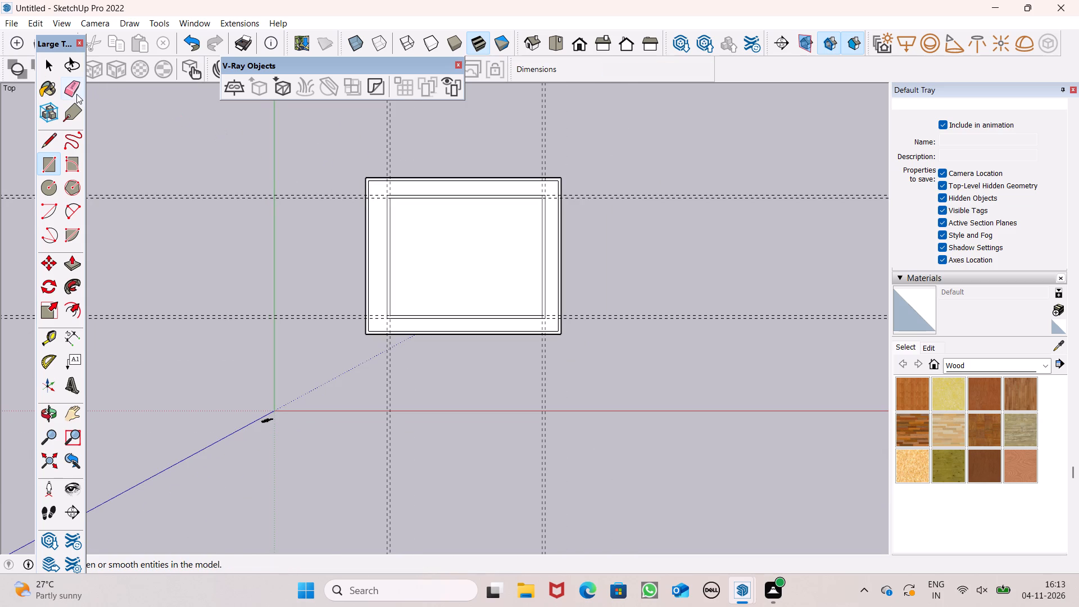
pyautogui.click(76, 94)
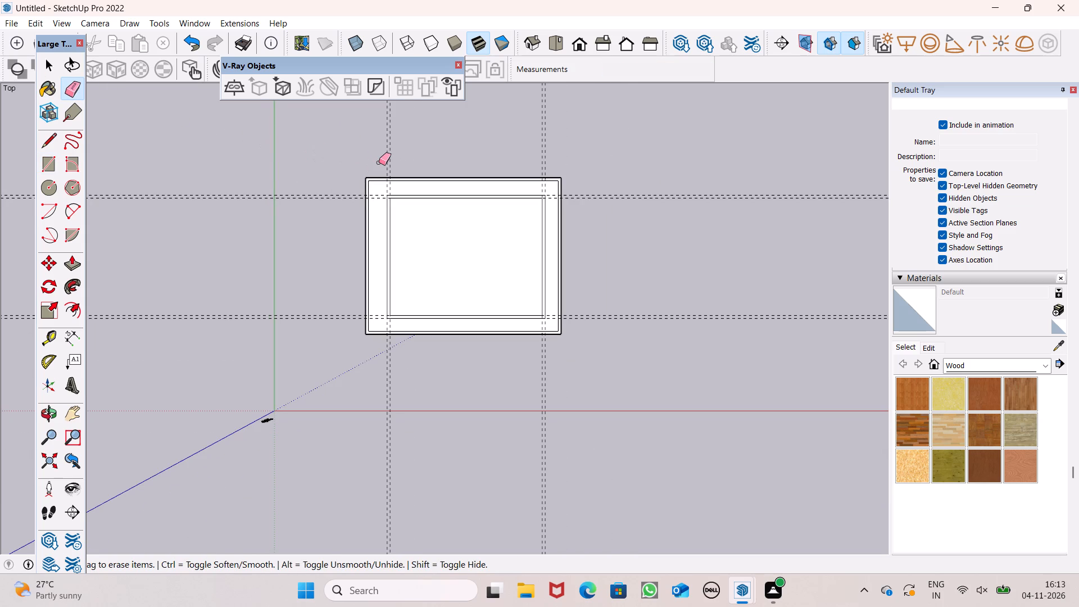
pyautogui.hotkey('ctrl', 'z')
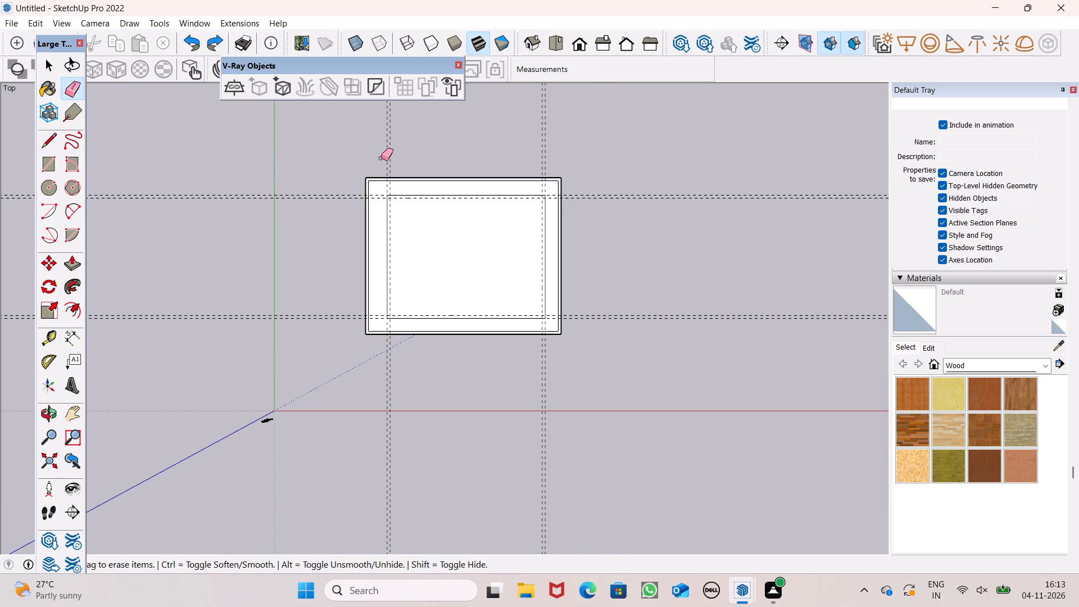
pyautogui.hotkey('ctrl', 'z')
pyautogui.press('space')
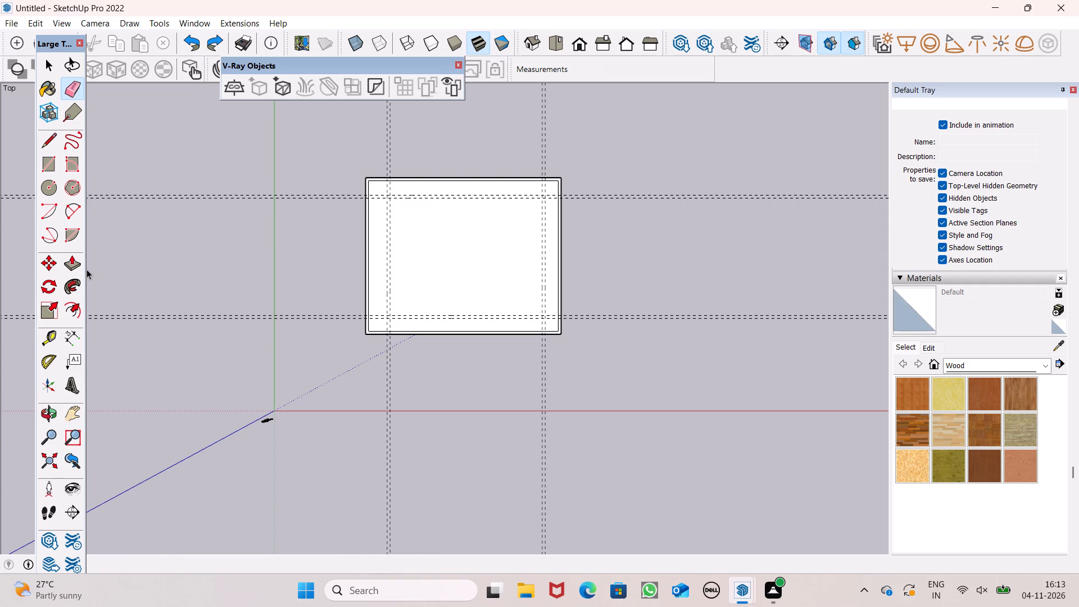
# Draw a 9" wide wall rectangle between the two right vertical guides, from the uppermost to the lowest horizontal guide.
pyautogui.click(46, 337)
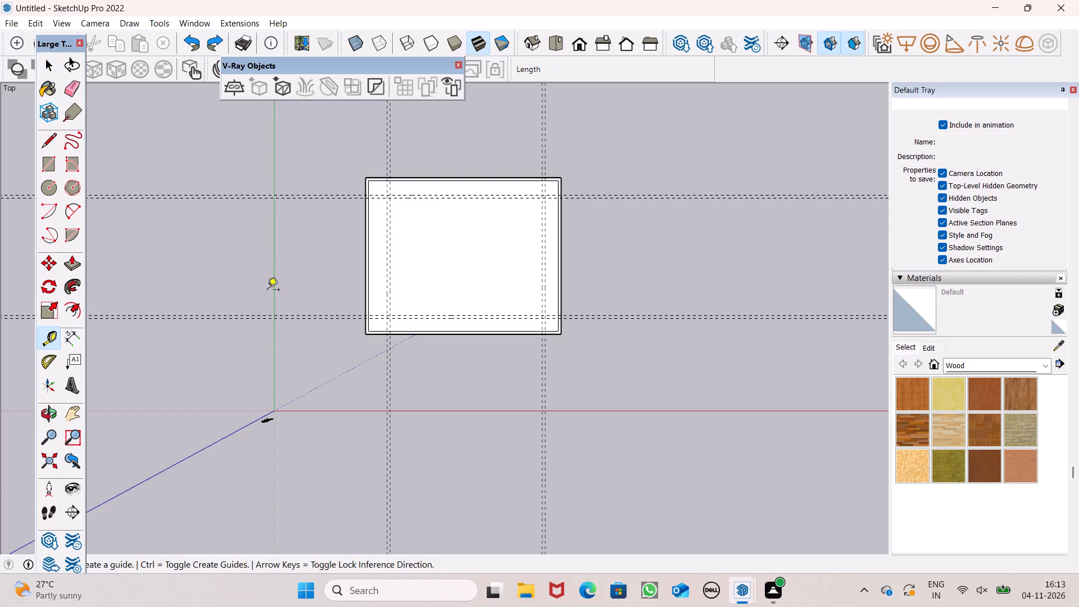
pyautogui.scroll(4, 498, 246)
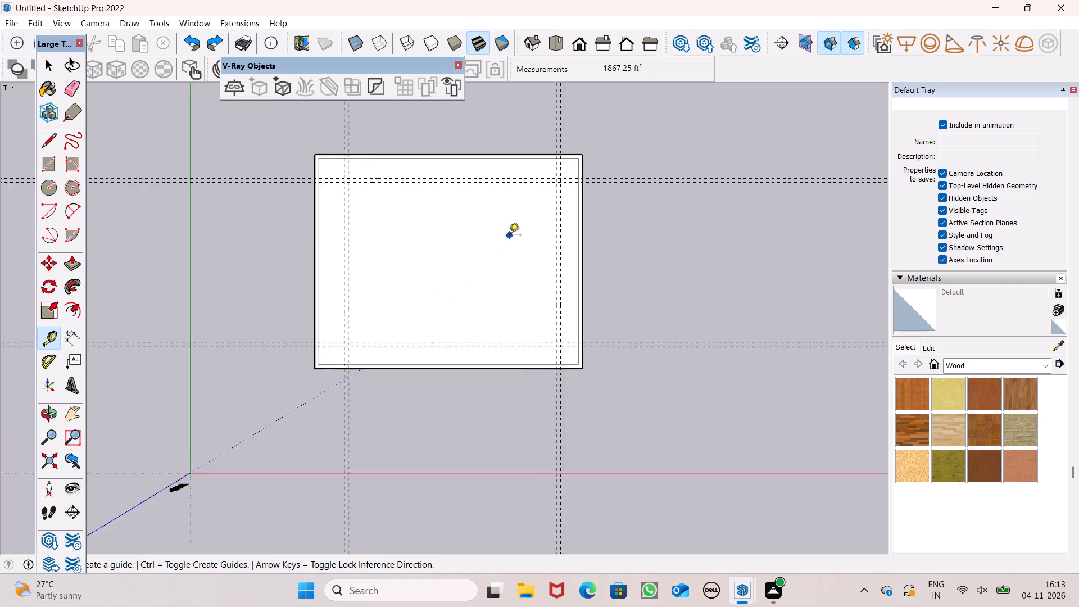
pyautogui.scroll(1, 509, 236)
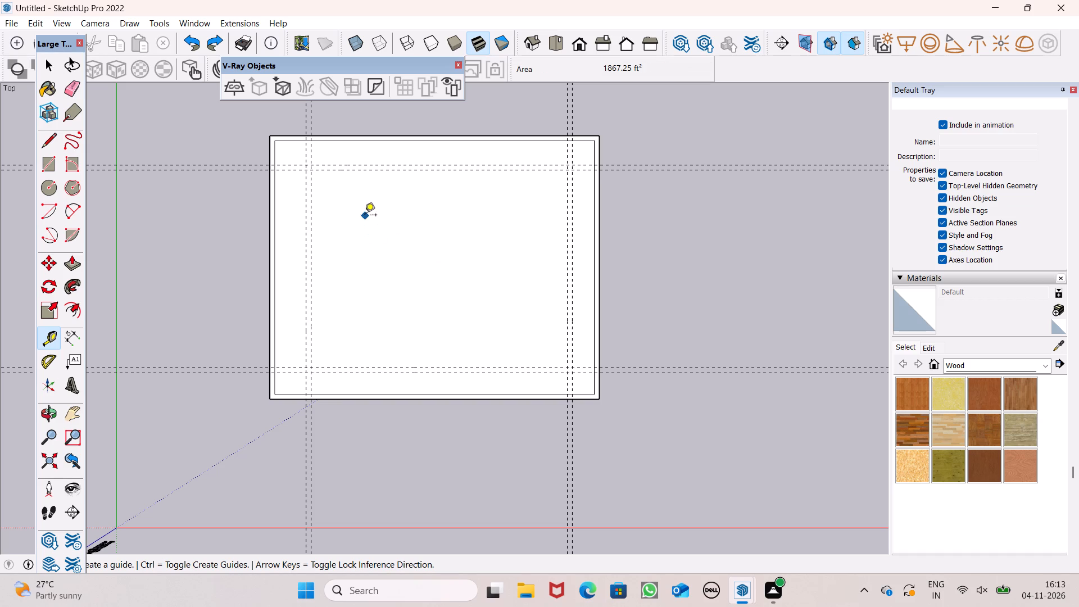
pyautogui.click(44, 165)
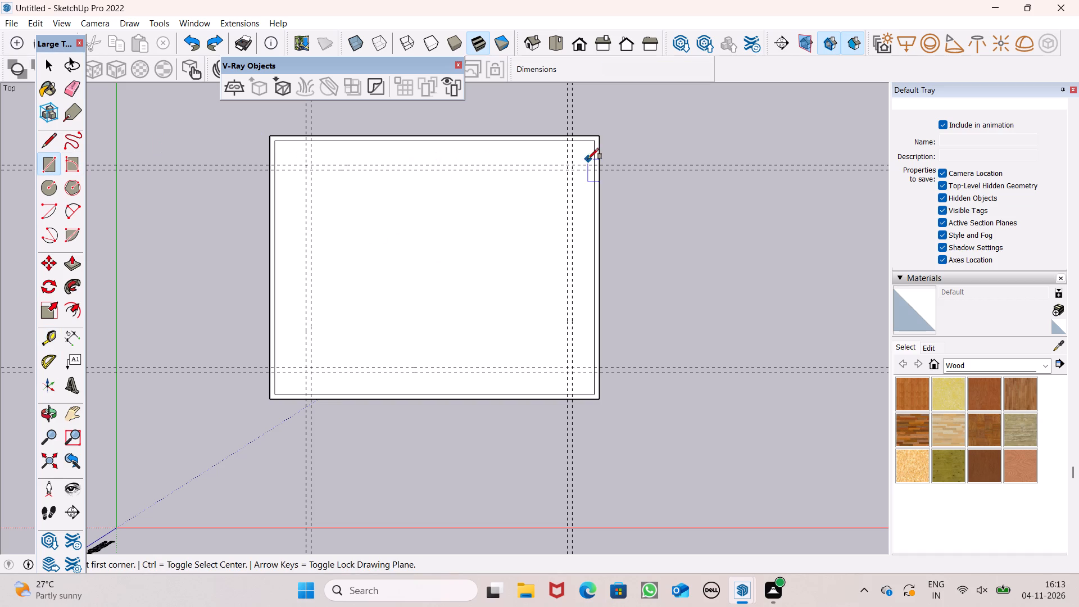
pyautogui.click(568, 162)
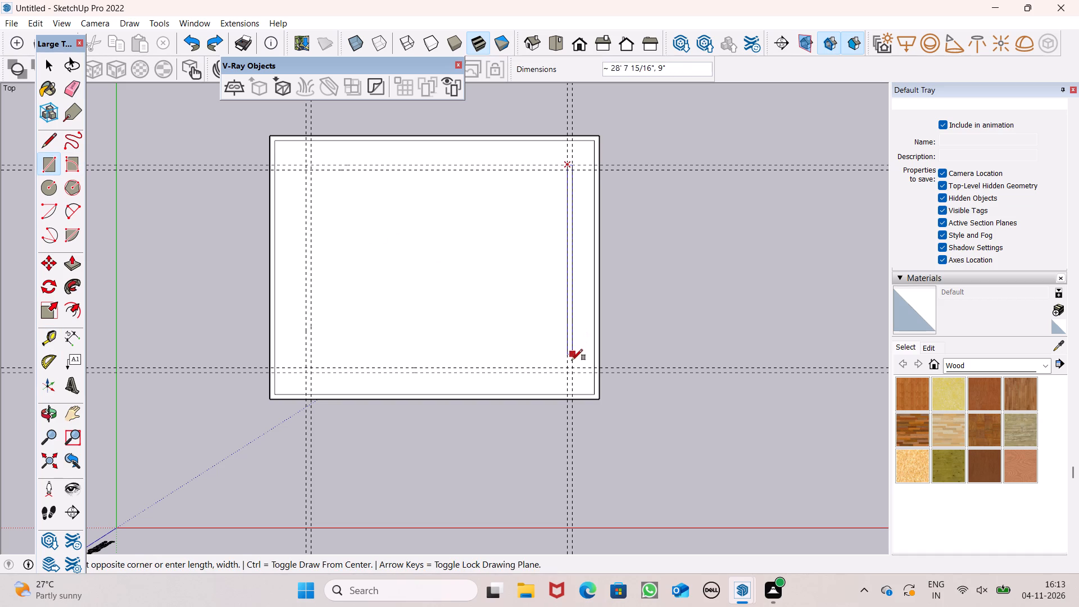
pyautogui.click(570, 374)
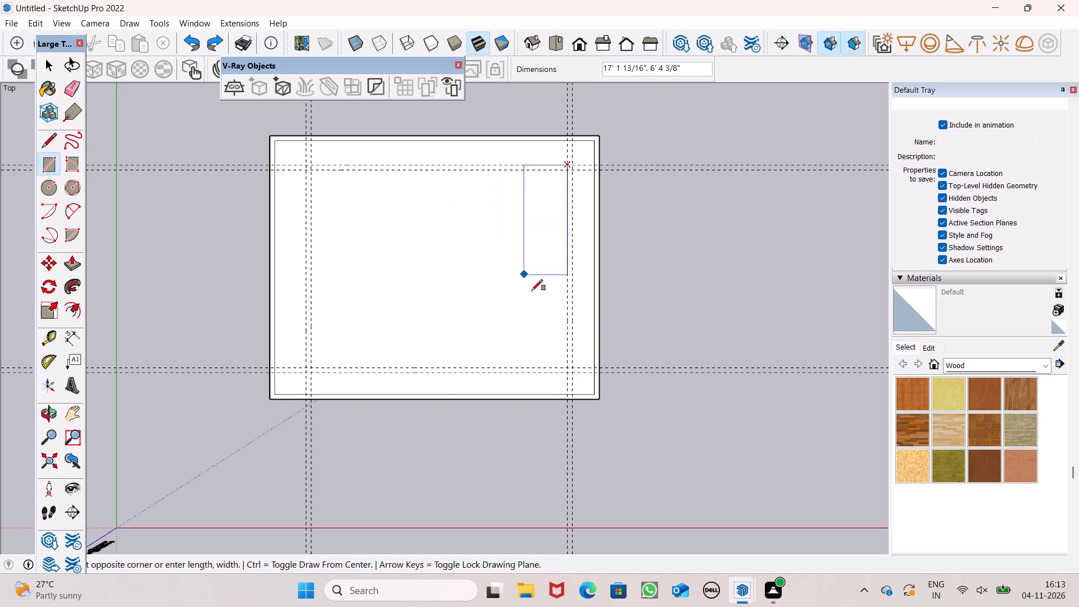
pyautogui.scroll(1, 573, 374)
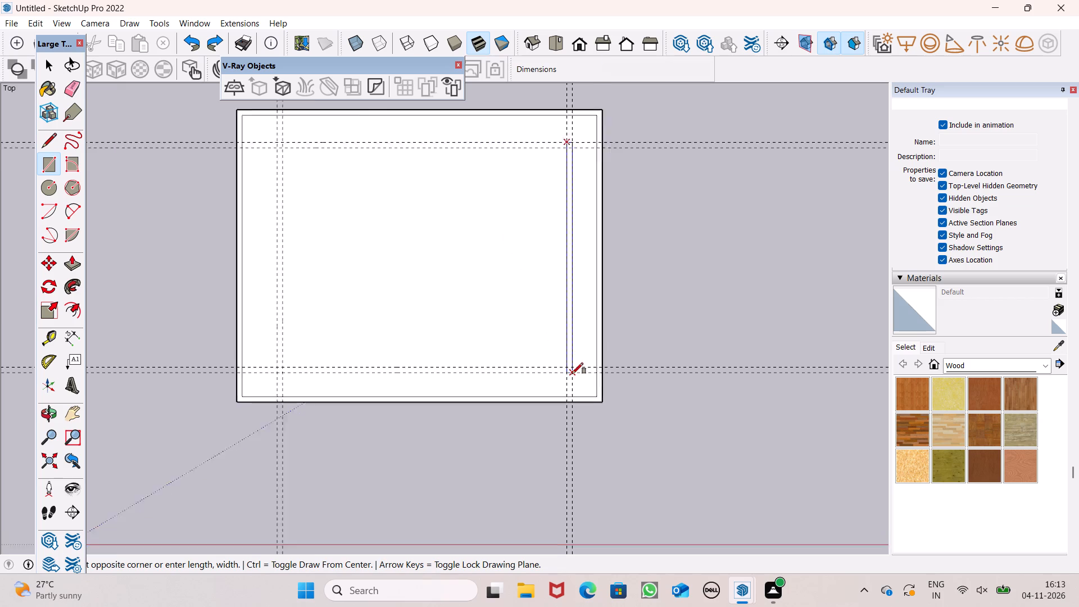
pyautogui.scroll(2, 572, 374)
pyautogui.click(573, 373)
# Place a vertical guide about 10' 2" inward from the inner edge of the right wall rectangle.
pyautogui.scroll(-6, 545, 357)
pyautogui.scroll(3, 445, 180)
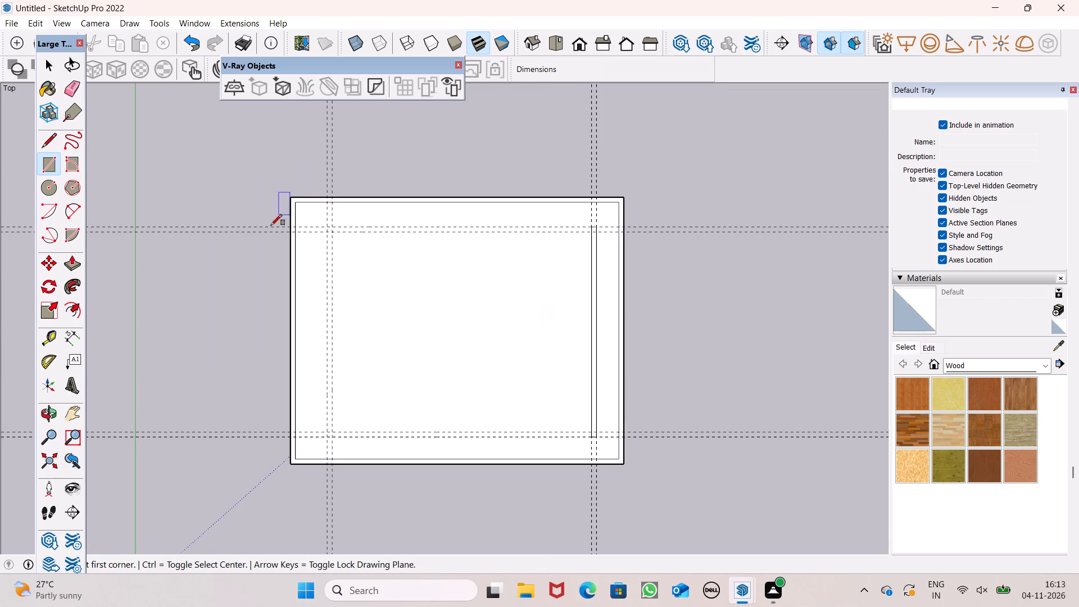
pyautogui.moveTo(48, 341); pyautogui.dragTo(56, 340)
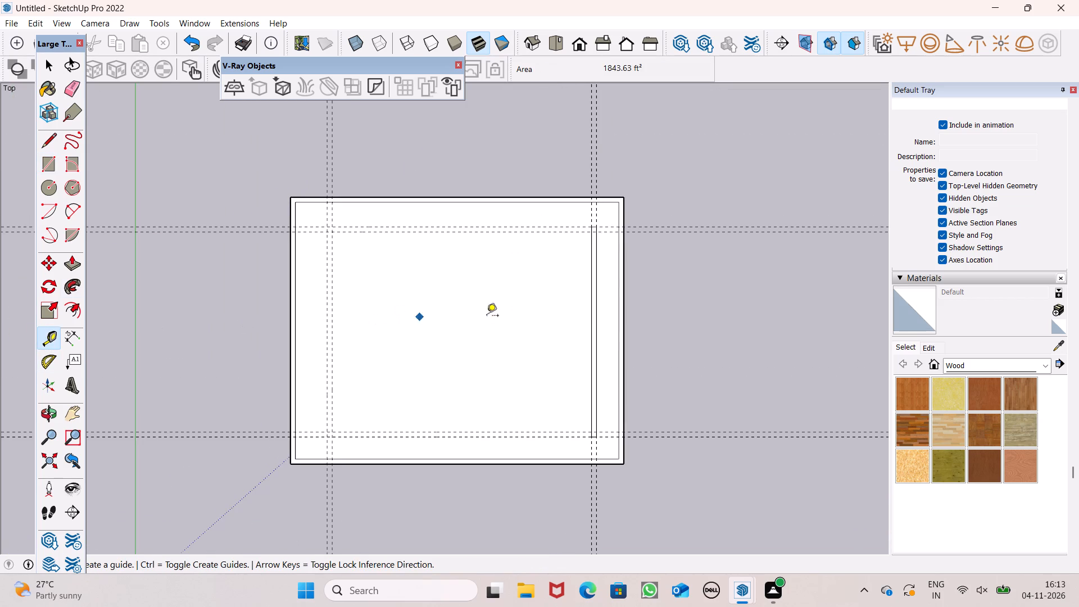
pyautogui.click(591, 324)
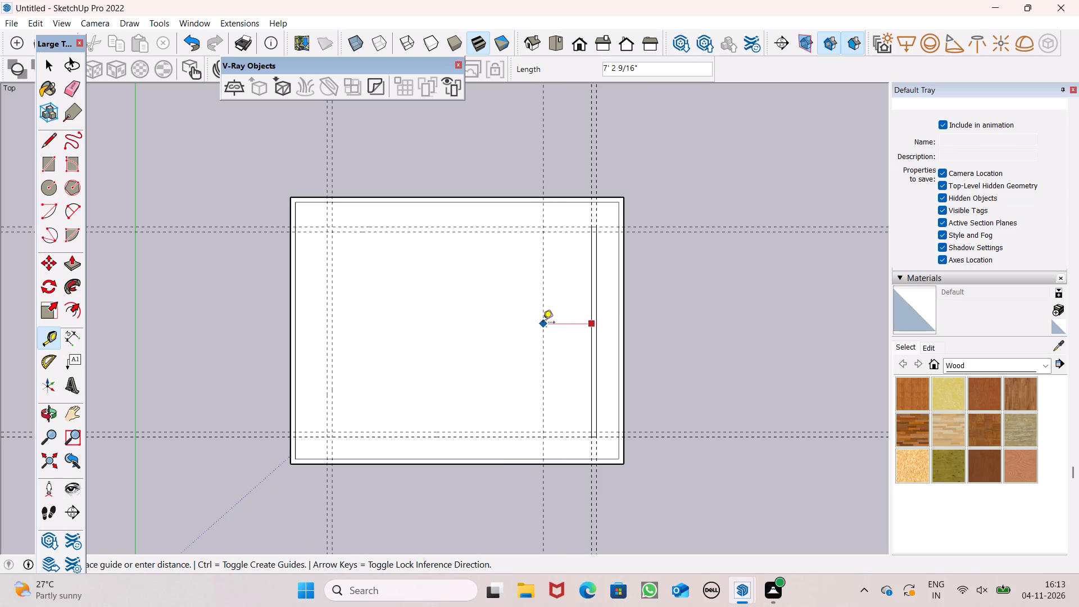
pyautogui.click(524, 320)
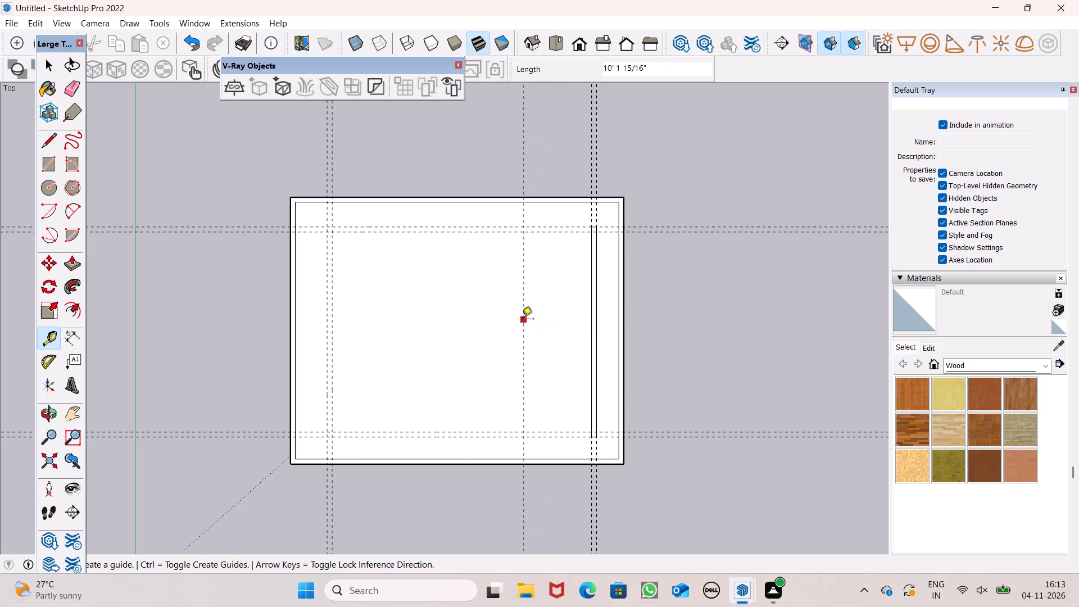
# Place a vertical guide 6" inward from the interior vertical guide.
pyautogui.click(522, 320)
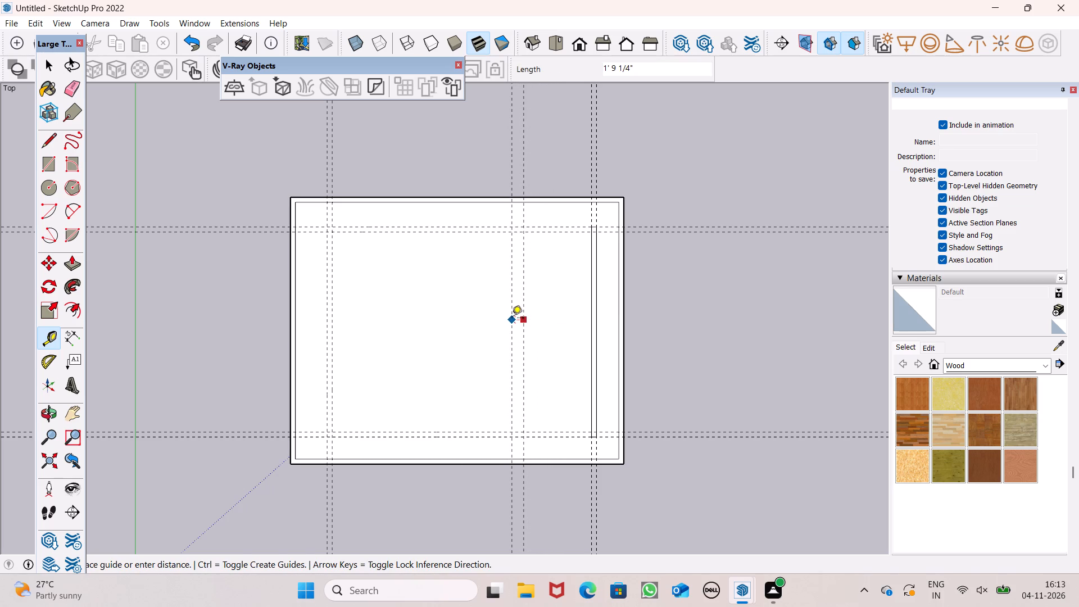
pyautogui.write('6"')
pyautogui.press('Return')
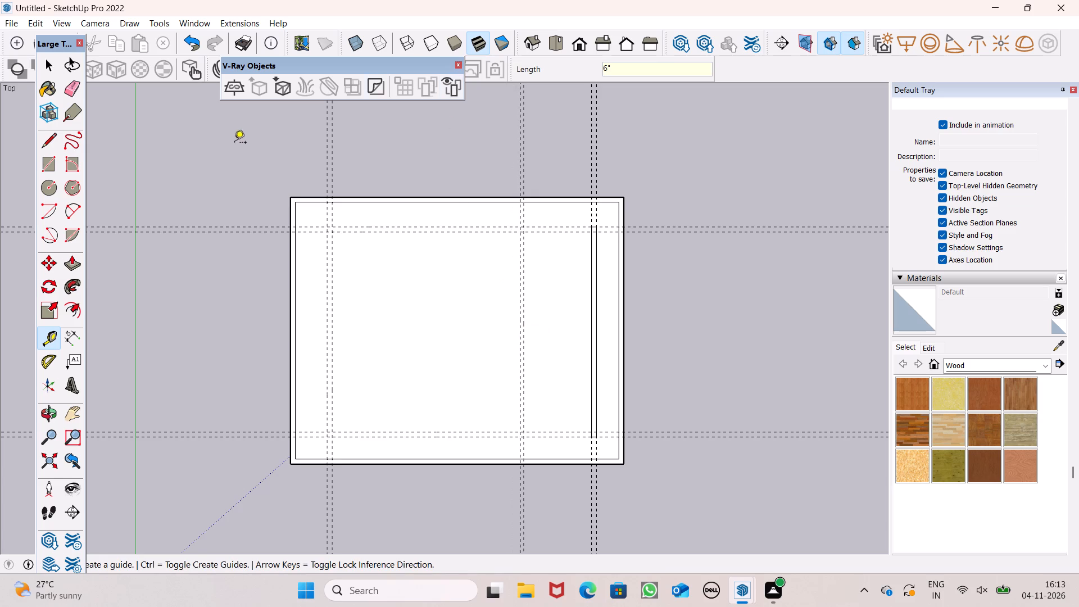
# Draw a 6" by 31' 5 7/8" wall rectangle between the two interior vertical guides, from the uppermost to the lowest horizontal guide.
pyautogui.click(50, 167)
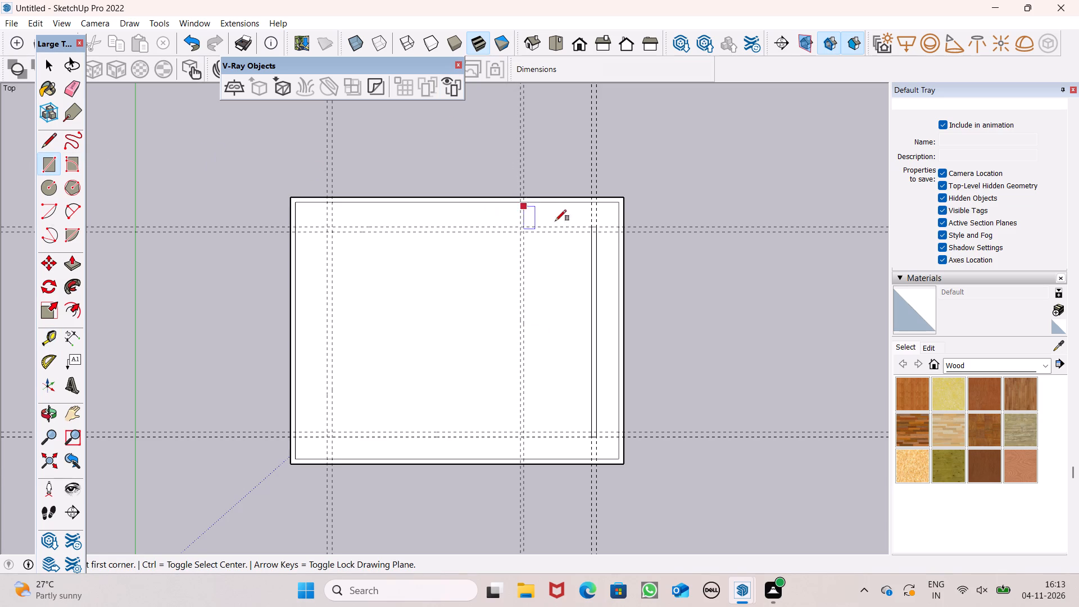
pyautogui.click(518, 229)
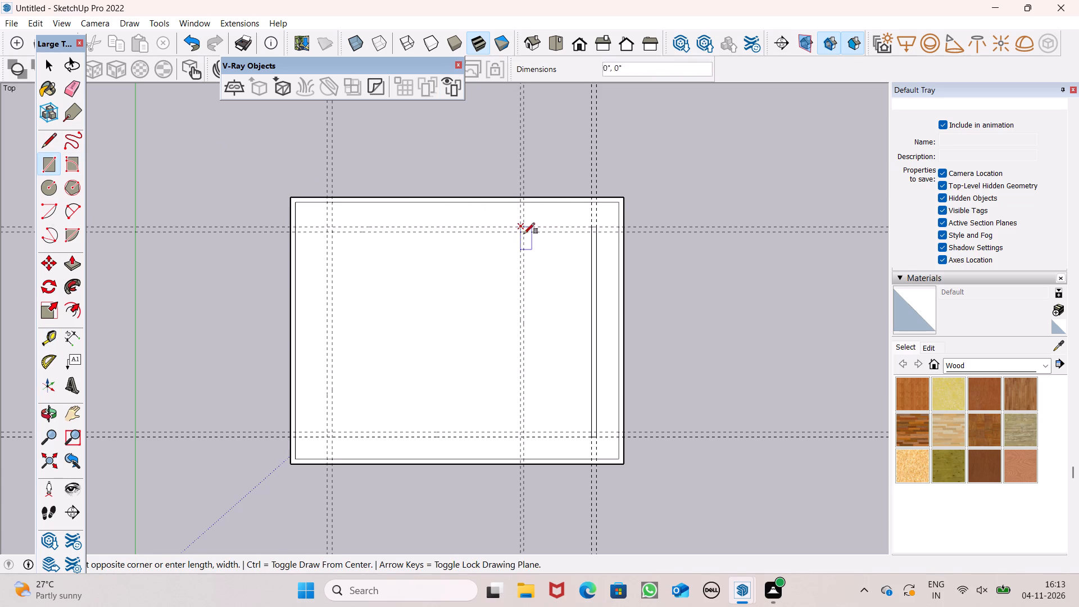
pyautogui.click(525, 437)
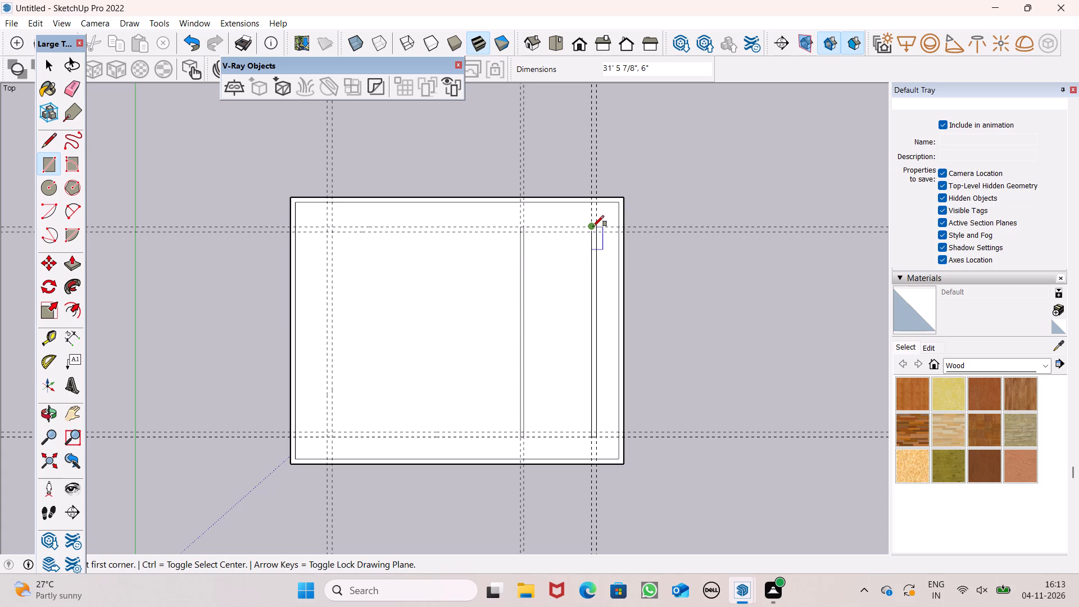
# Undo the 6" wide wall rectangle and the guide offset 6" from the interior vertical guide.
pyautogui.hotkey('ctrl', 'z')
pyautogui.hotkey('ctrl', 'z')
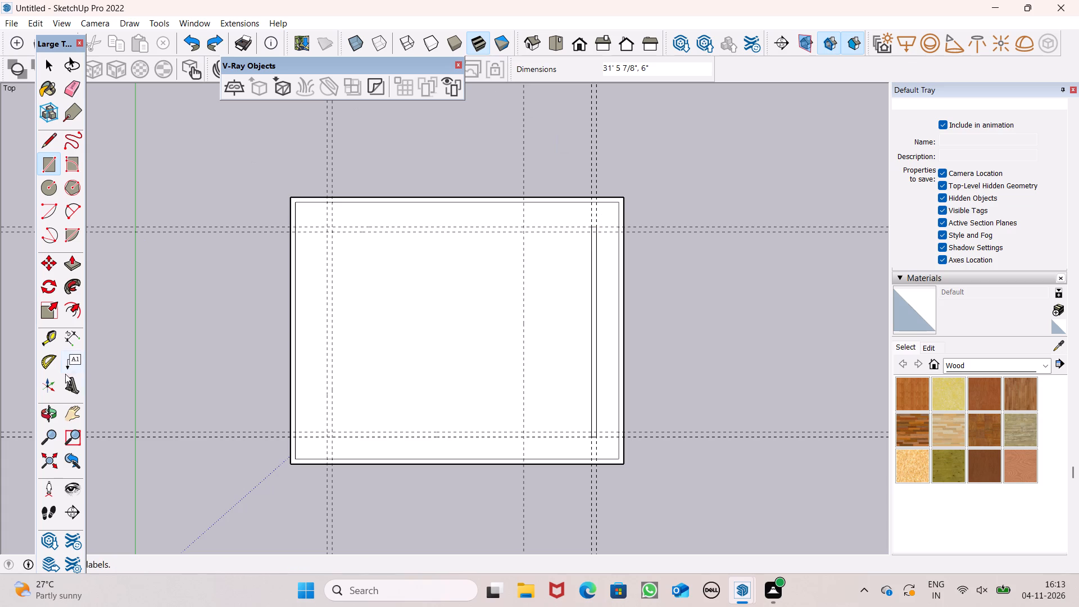
# Place a vertical guide 9" inward from the interior vertical guide.
pyautogui.click(61, 336)
pyautogui.click(42, 339)
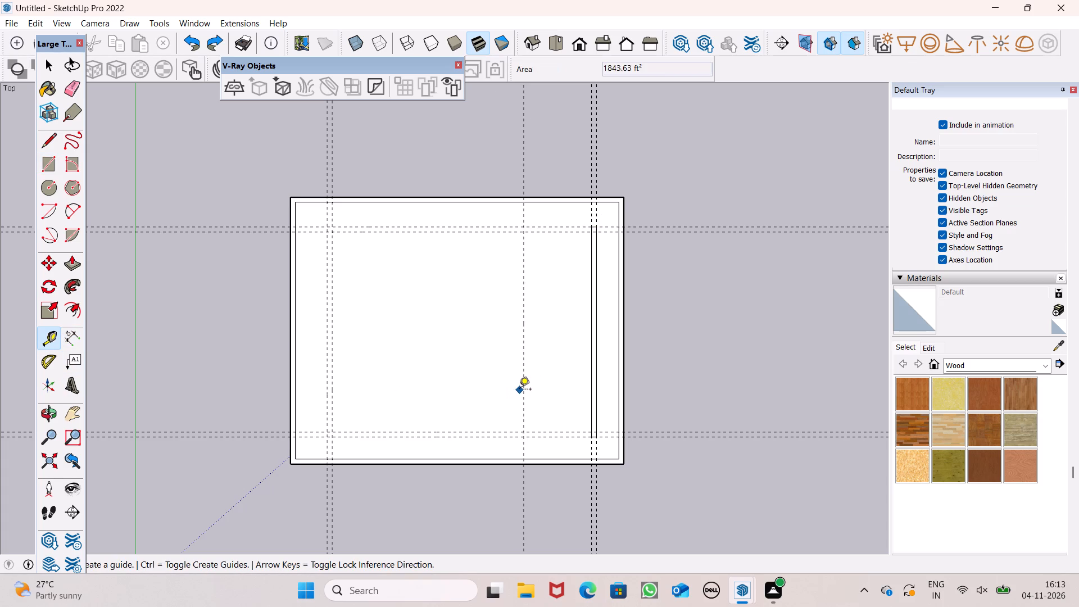
pyautogui.click(522, 389)
pyautogui.write('9"')
pyautogui.press('Return')
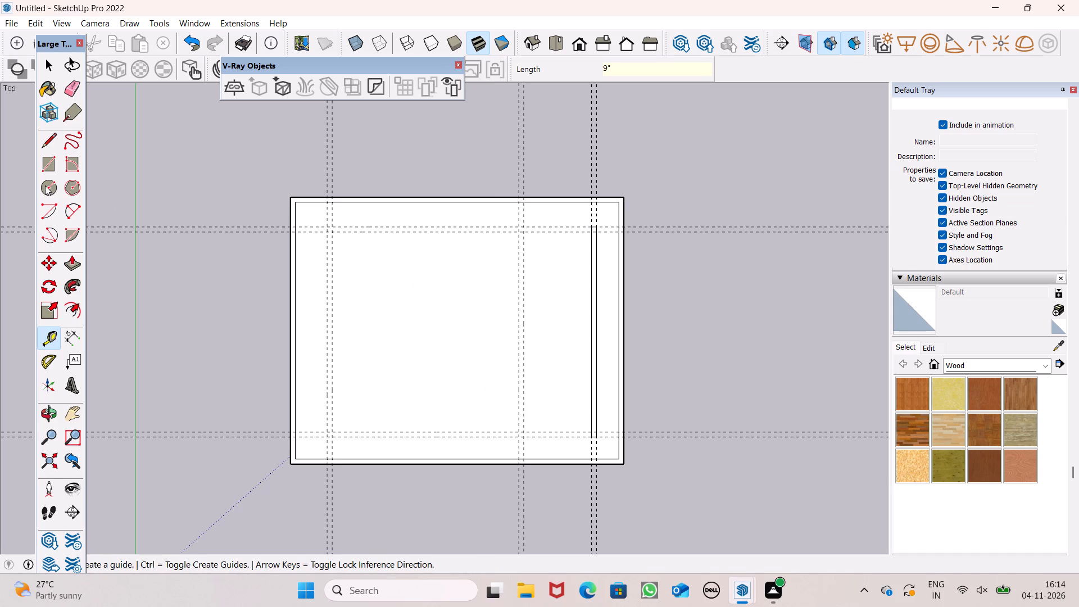
# Draw a 9" by 31' 5 7/8" wall rectangle between the interior vertical guides, from the uppermost to the lowest horizontal guide.
pyautogui.click(45, 169)
pyautogui.scroll(1, 506, 226)
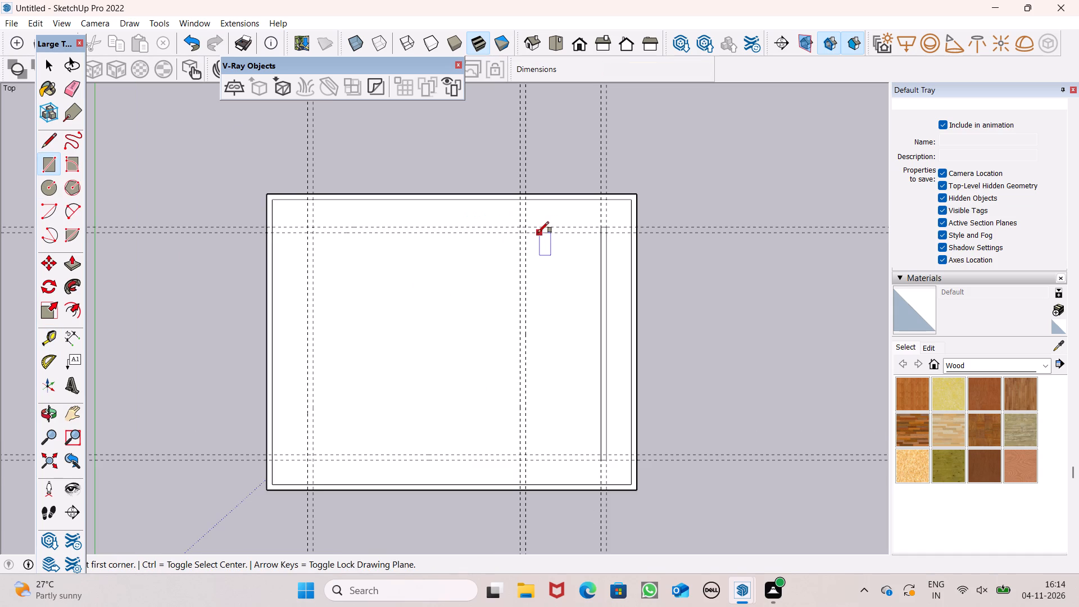
pyautogui.click(523, 228)
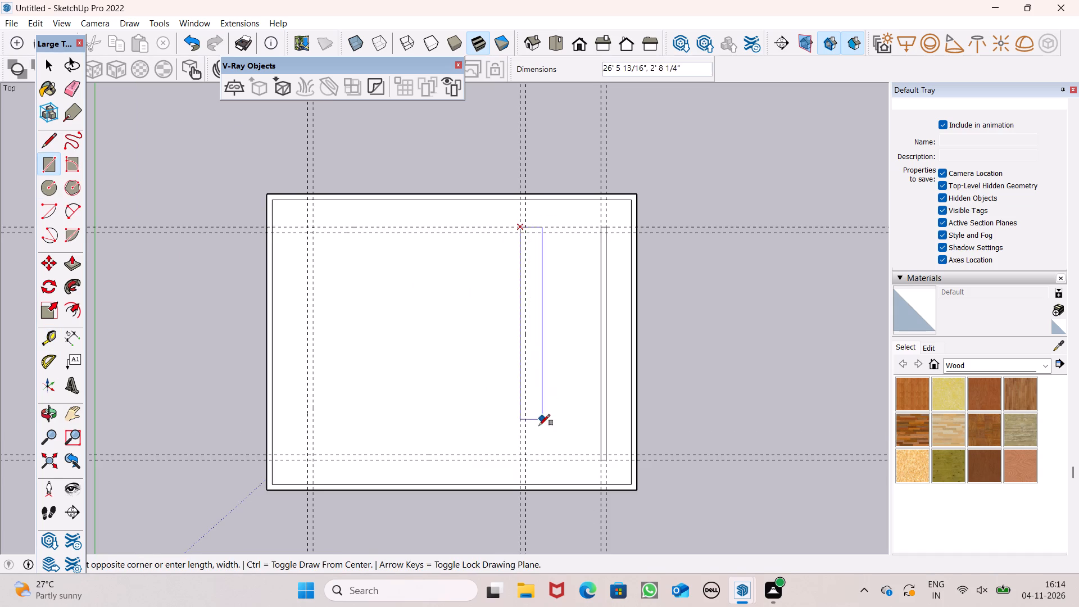
pyautogui.click(528, 461)
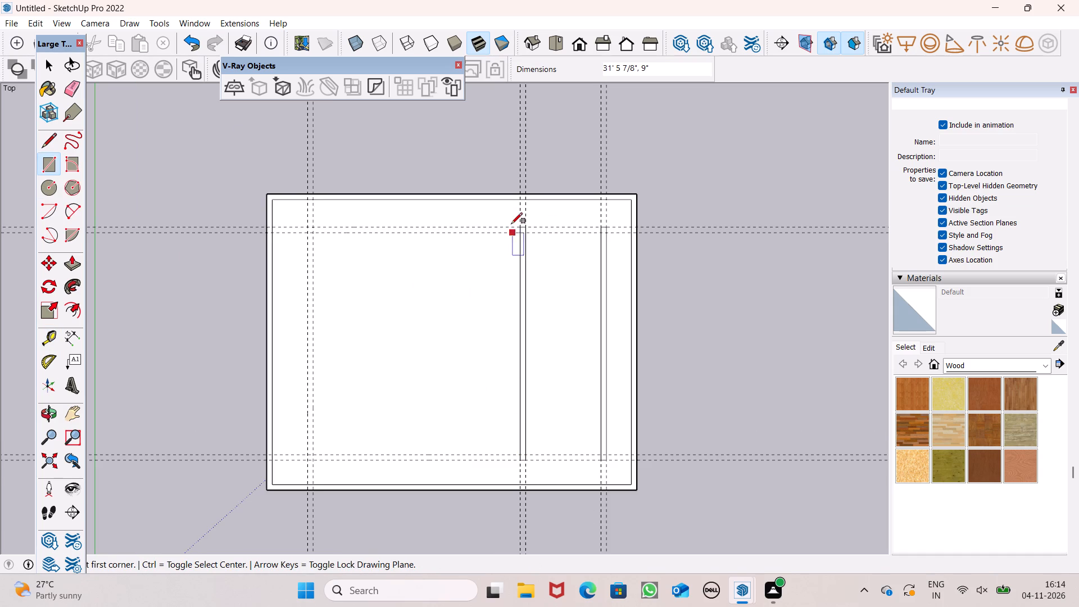
# Draw a 9" wall rectangle between the upper horizontal guides, spanning the outer edges of the interior and right vertical walls.
pyautogui.scroll(4, 510, 219)
pyautogui.scroll(-1, 510, 218)
pyautogui.scroll(1, 510, 218)
pyautogui.click(527, 232)
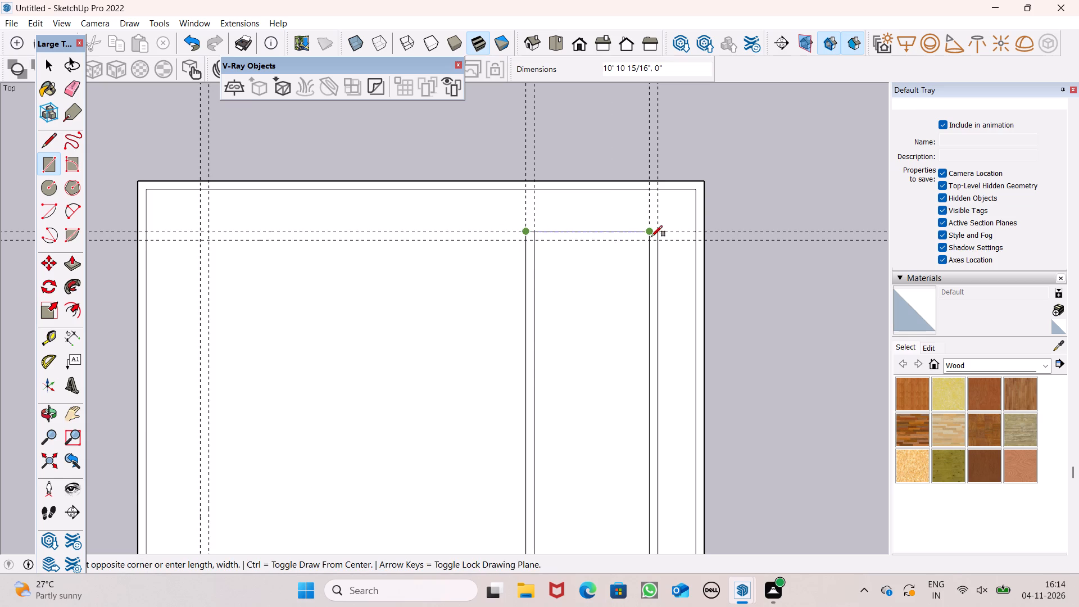
pyautogui.click(657, 240)
# Draw a 9" by 11' 7 15/16" wall rectangle between the lower horizontal guides, joining the interior and right vertical walls.
pyautogui.scroll(-5, 571, 173)
pyautogui.scroll(5, 539, 416)
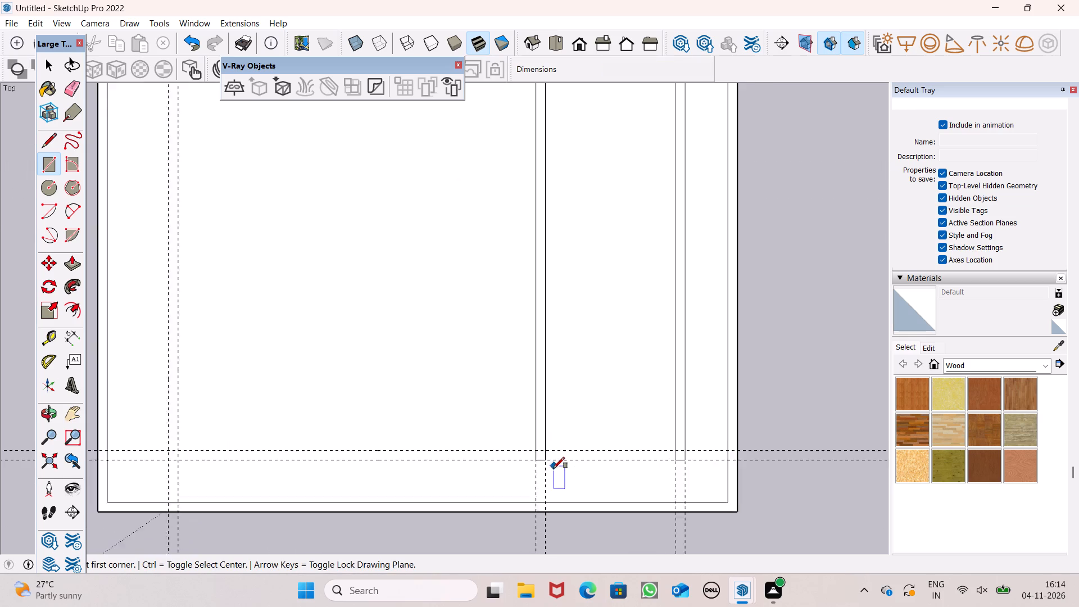
pyautogui.scroll(1, 554, 468)
pyautogui.click(533, 448)
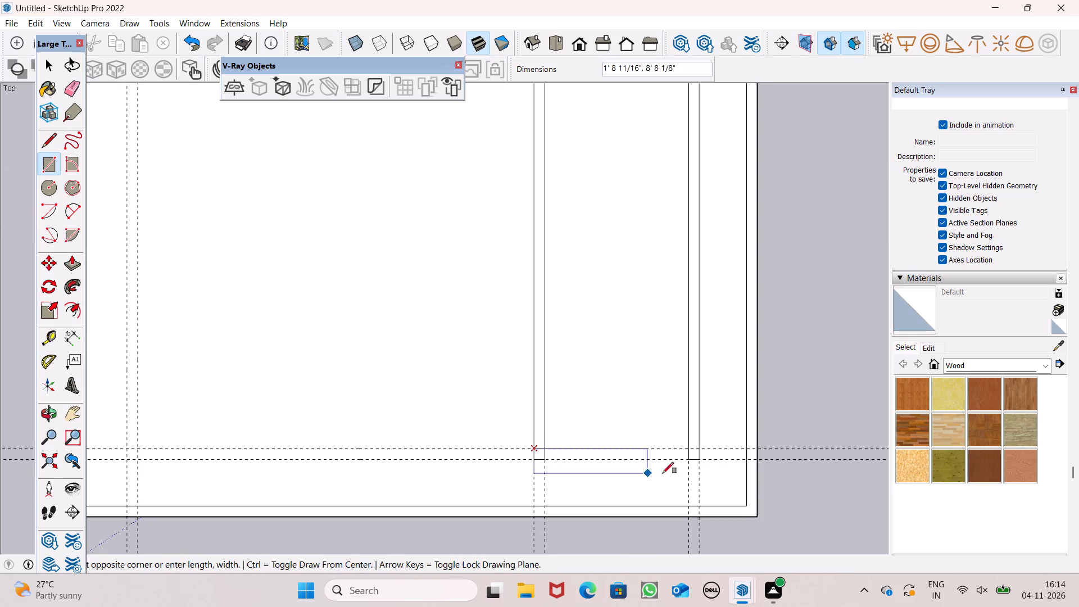
pyautogui.scroll(2, 693, 464)
pyautogui.click(701, 453)
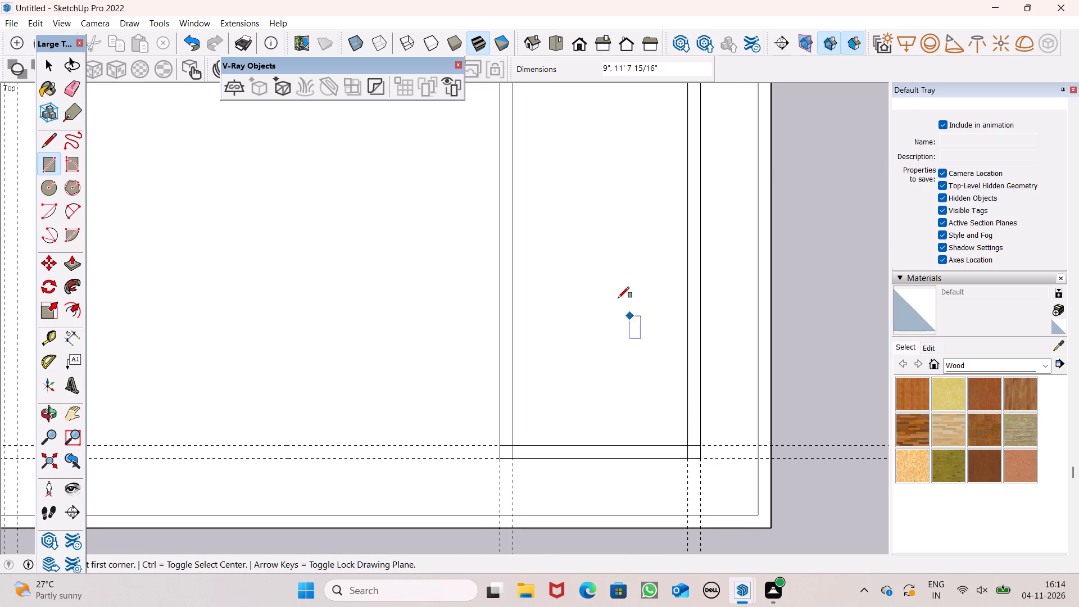
# Draw a thin 11' 7 15/16" long cross-wall rectangle across the interior and right vertical walls, a short distance above the lowest wall.
pyautogui.scroll(-6, 618, 298)
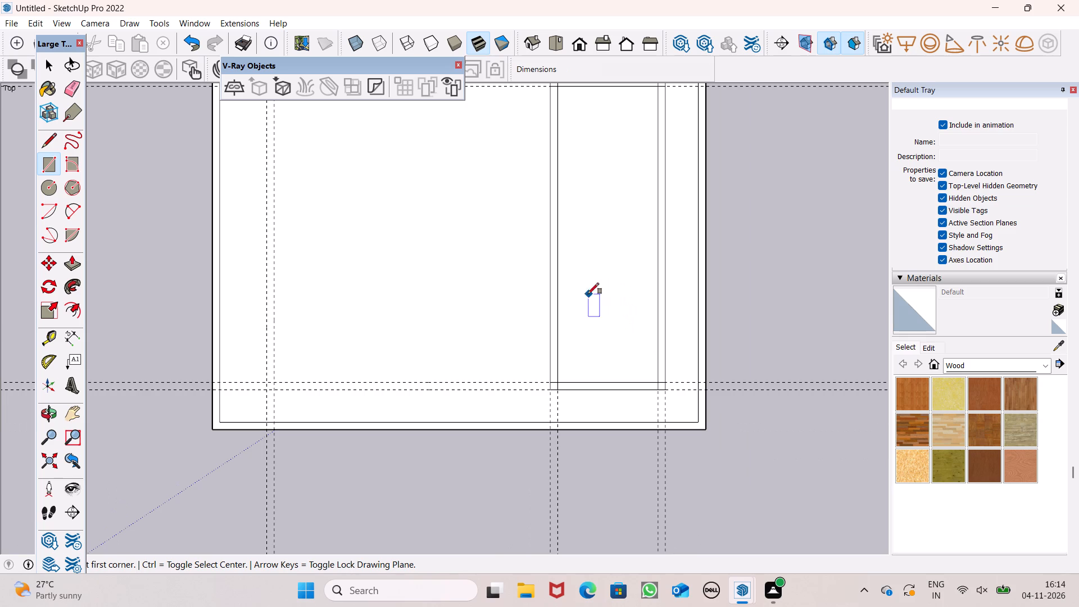
pyautogui.scroll(3, 536, 343)
pyautogui.click(554, 342)
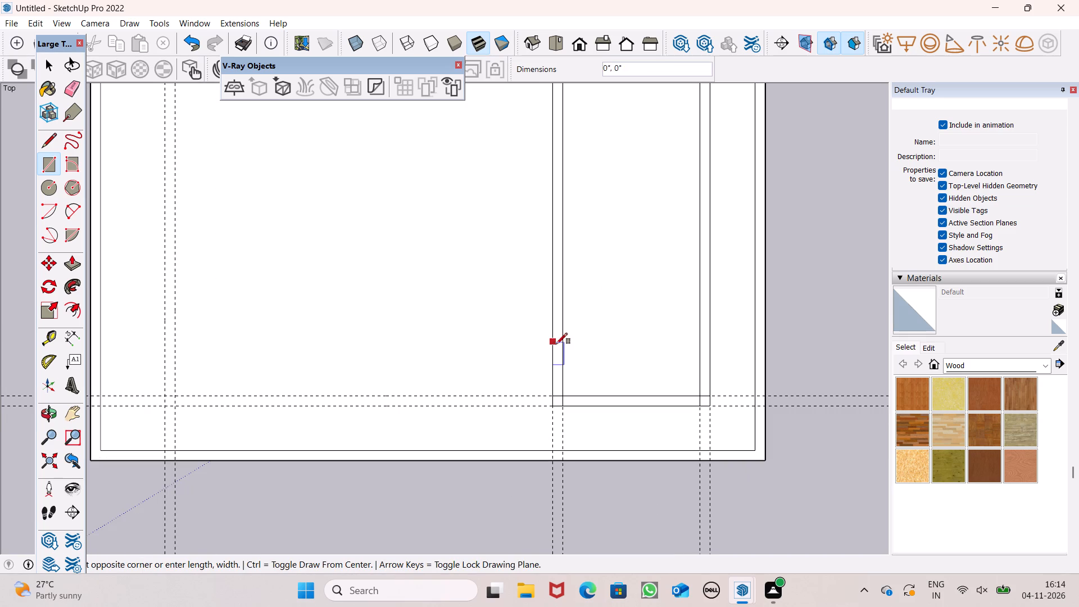
pyautogui.click(709, 331)
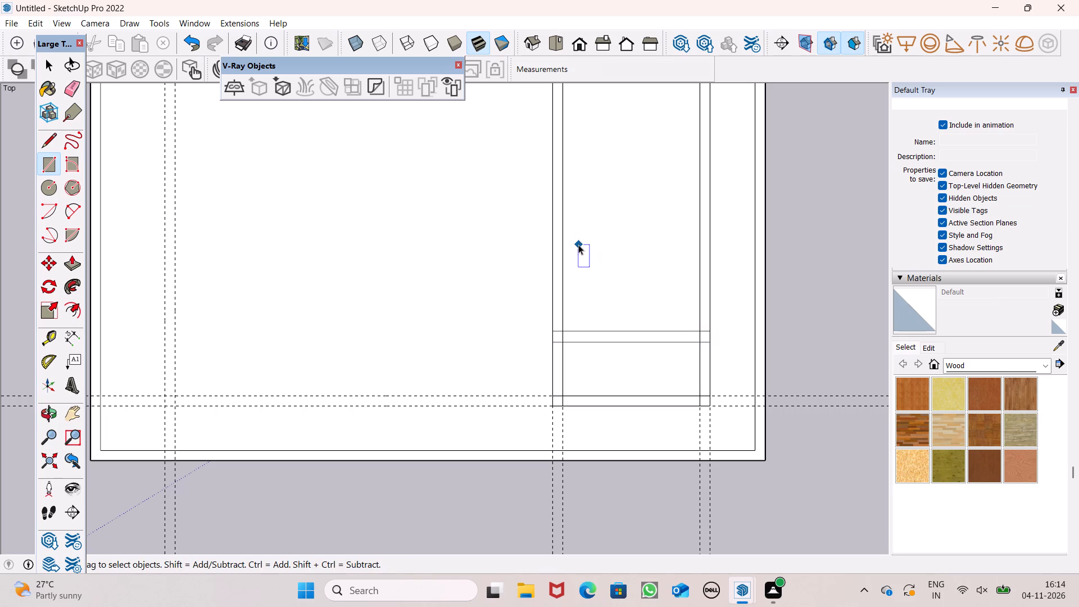
# Erase the interior vertical wall's side edges between the cross wall and the lowest wall, along with its paired vertical guides.
pyautogui.press('space')
pyautogui.click(62, 87)
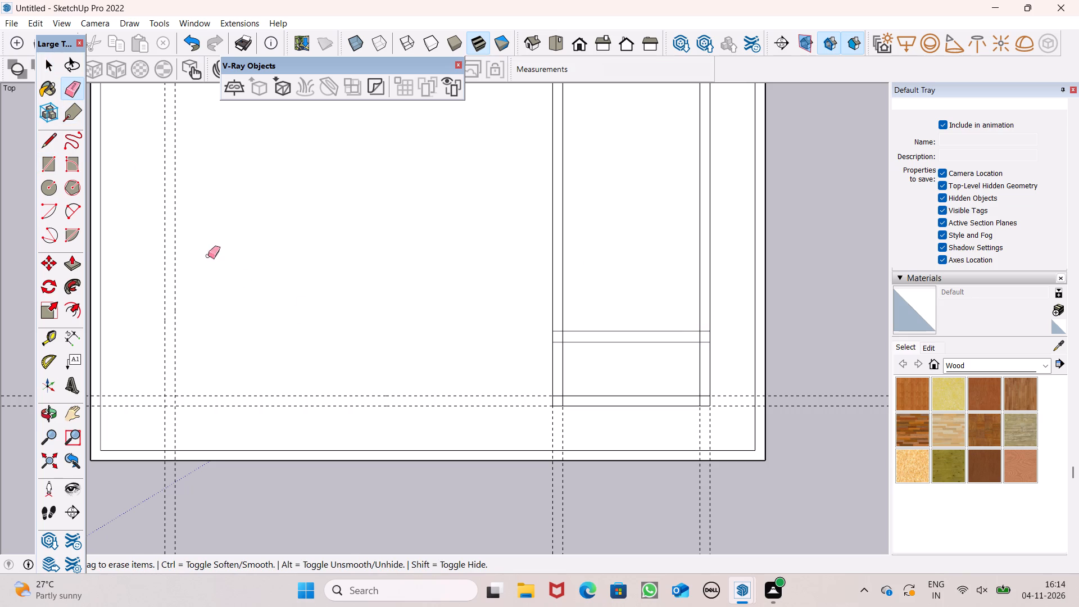
pyautogui.moveTo(565, 383); pyautogui.dragTo(532, 379)
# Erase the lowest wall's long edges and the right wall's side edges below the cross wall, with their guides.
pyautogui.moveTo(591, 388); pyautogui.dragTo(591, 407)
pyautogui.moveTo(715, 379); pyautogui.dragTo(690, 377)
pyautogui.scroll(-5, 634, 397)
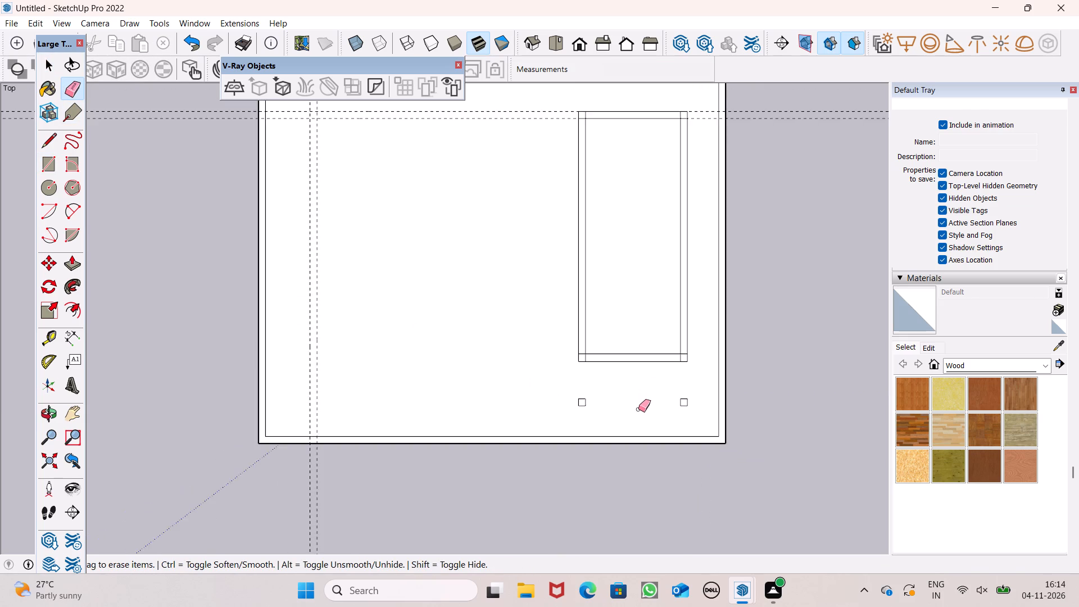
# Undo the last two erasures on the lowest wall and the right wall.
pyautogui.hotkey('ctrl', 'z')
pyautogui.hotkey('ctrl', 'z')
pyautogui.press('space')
# Draw a 9" square column at the lower-left intersection of the paired guides.
pyautogui.scroll(-1, 674, 364)
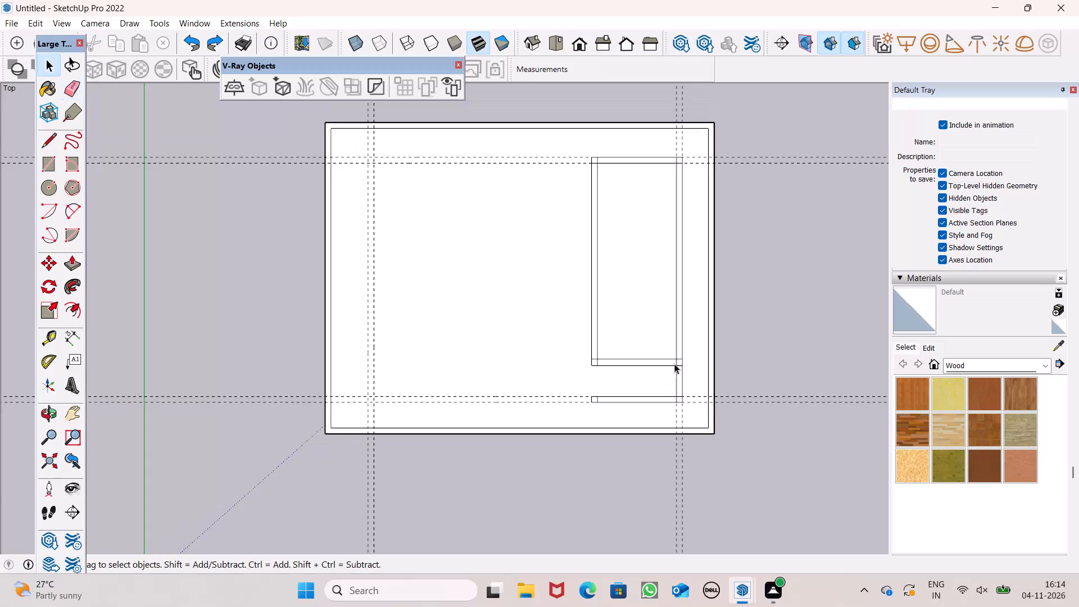
pyautogui.scroll(-3, 619, 327)
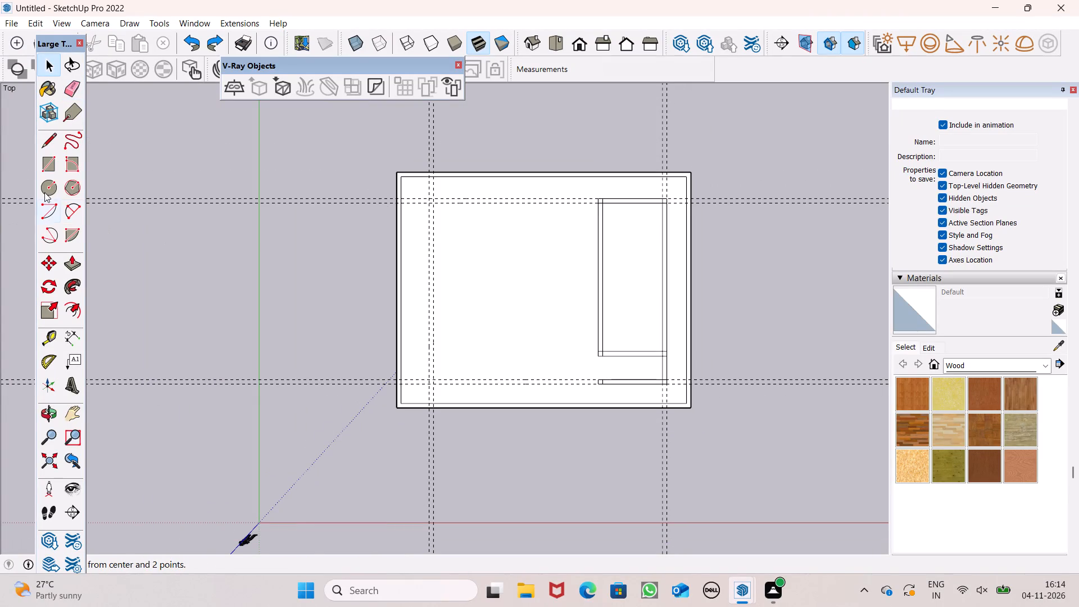
pyautogui.click(51, 162)
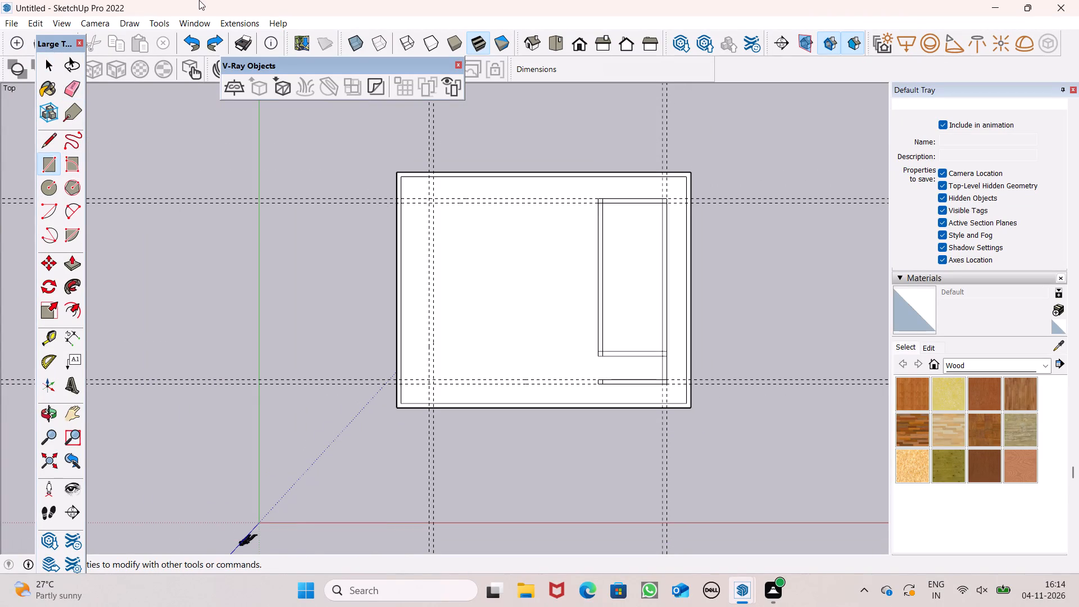
pyautogui.scroll(8, 422, 339)
pyautogui.scroll(4, 436, 383)
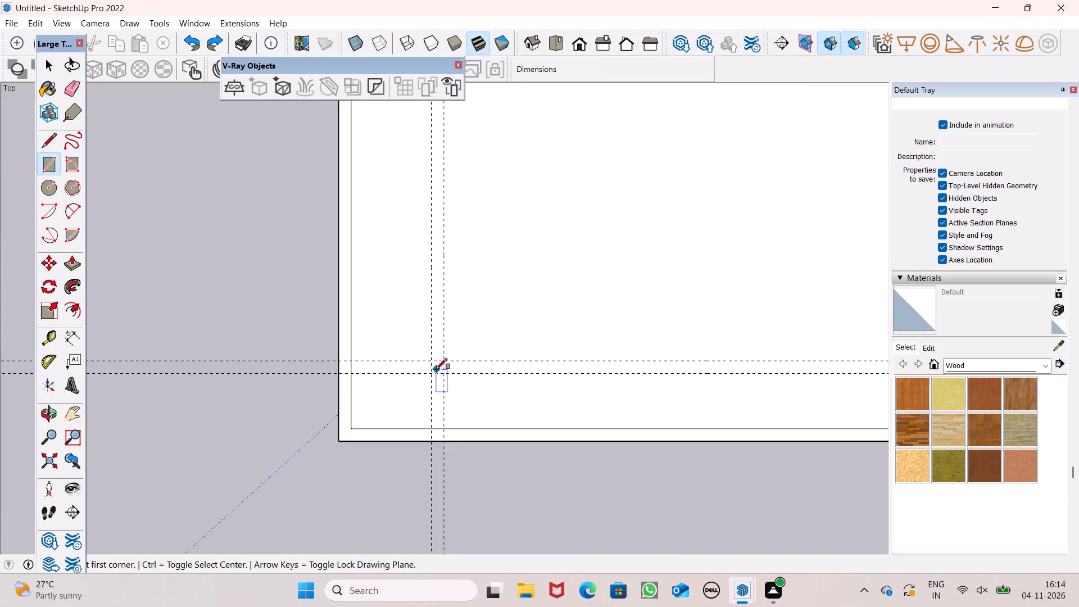
pyautogui.scroll(3, 436, 369)
pyautogui.click(429, 357)
pyautogui.click(450, 372)
# Draw a 9" square column at the upper-left intersection of the paired guides.
pyautogui.scroll(-6, 445, 437)
pyautogui.scroll(-6, 433, 386)
pyautogui.scroll(-4, 448, 192)
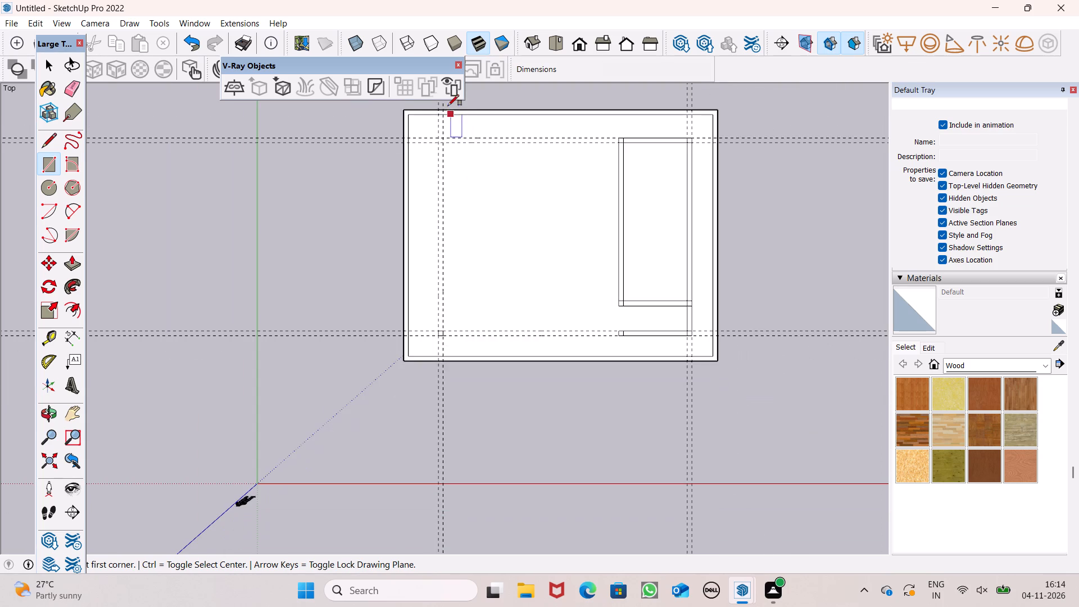
pyautogui.scroll(11, 448, 106)
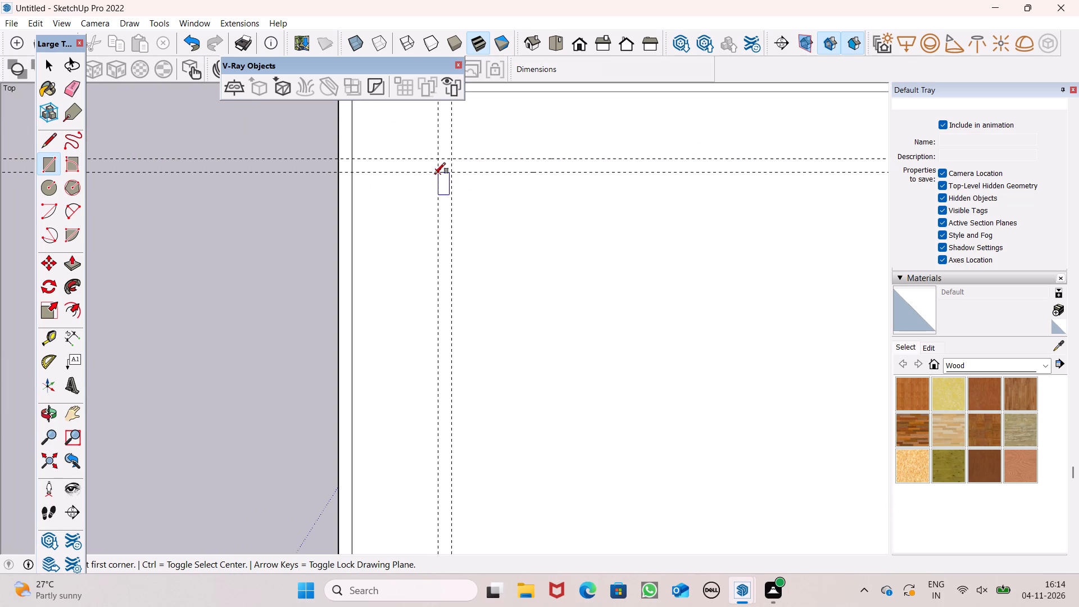
pyautogui.click(436, 166)
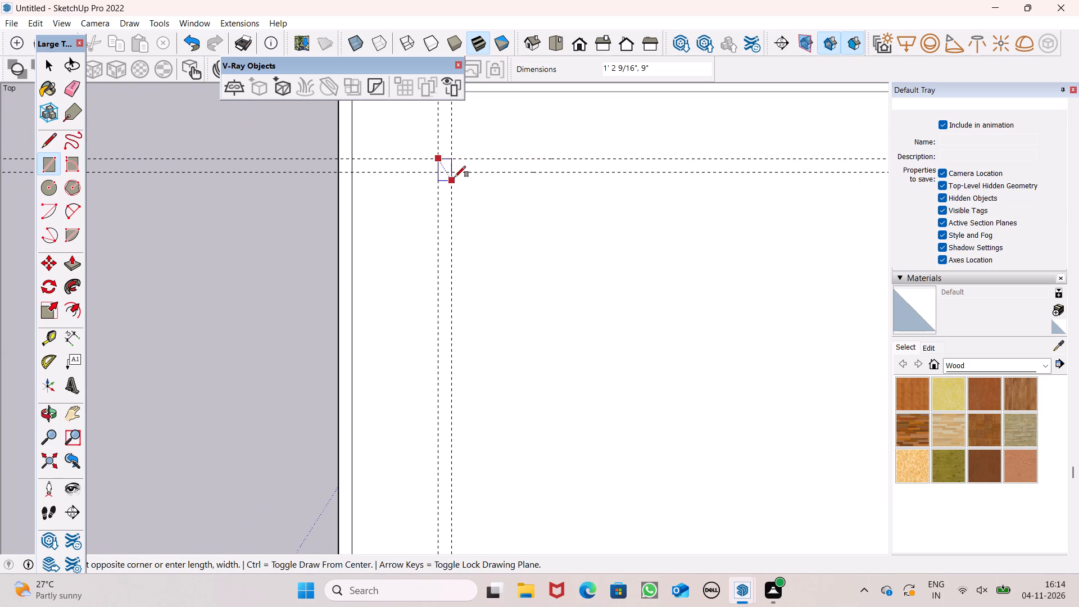
pyautogui.click(455, 173)
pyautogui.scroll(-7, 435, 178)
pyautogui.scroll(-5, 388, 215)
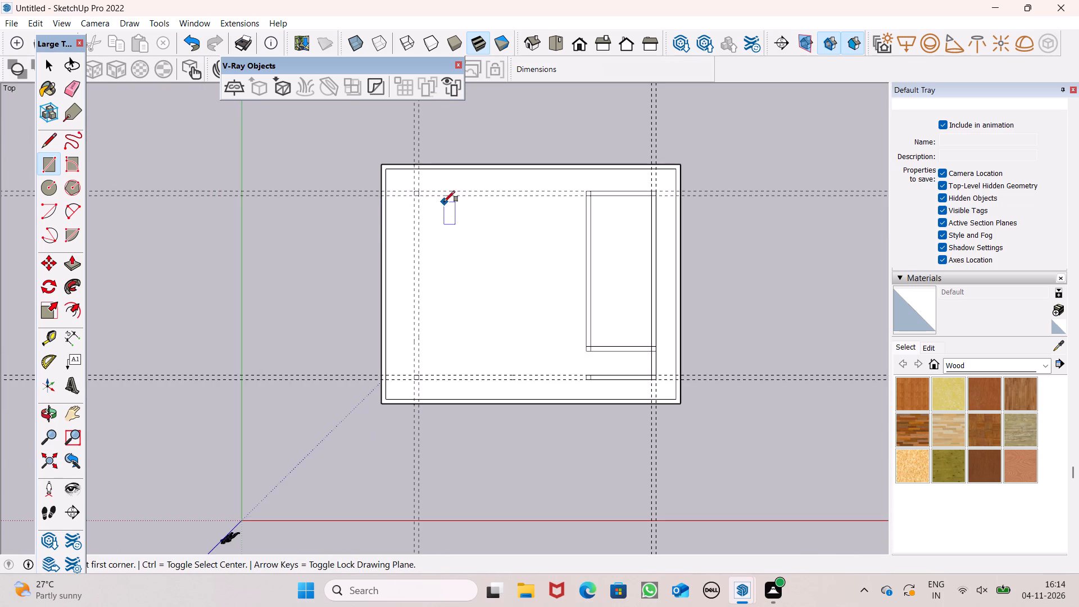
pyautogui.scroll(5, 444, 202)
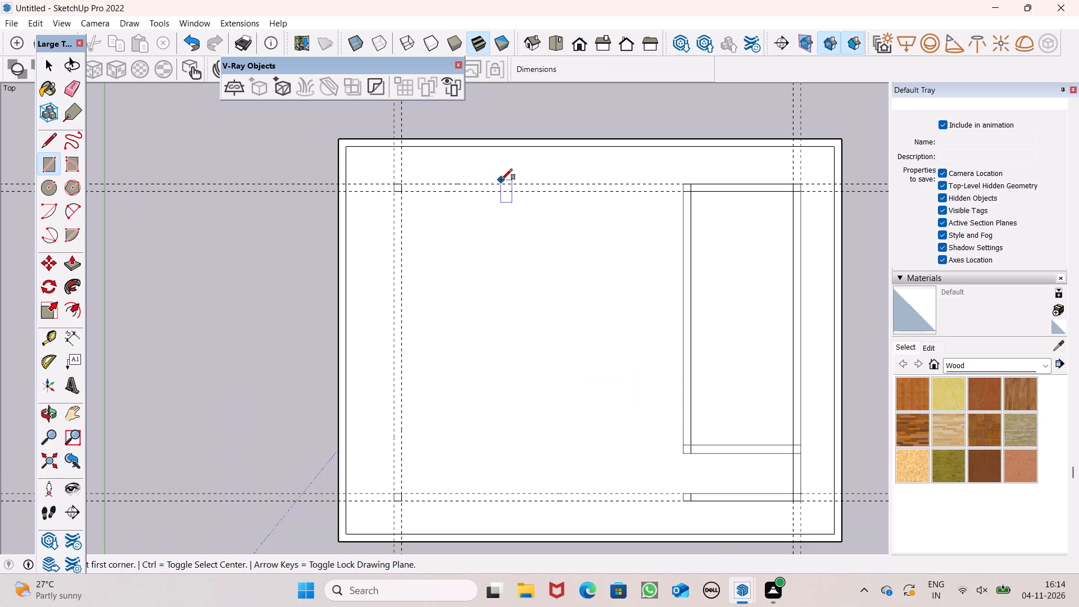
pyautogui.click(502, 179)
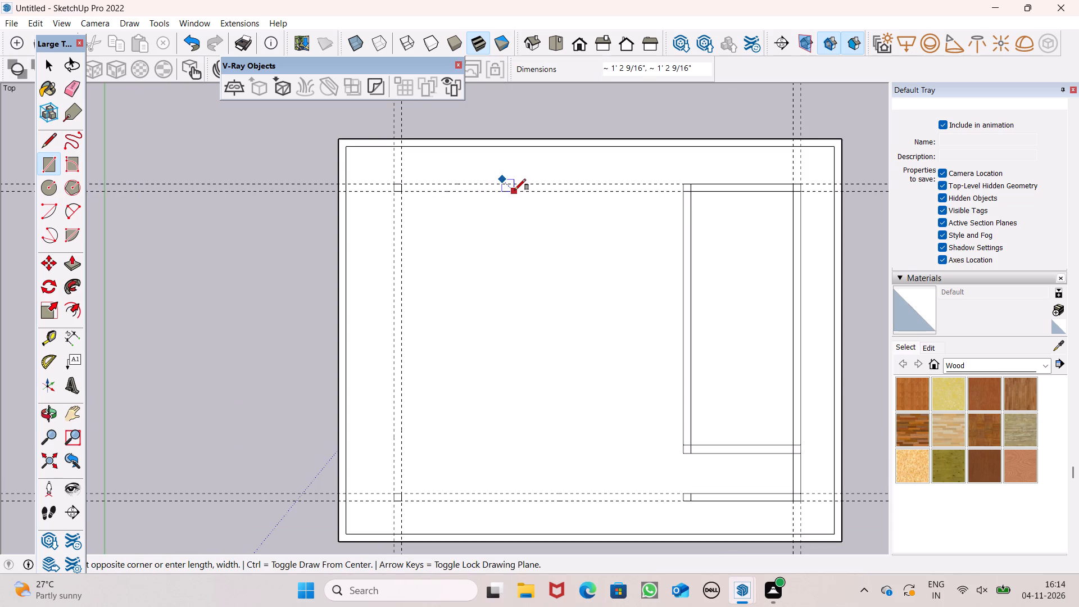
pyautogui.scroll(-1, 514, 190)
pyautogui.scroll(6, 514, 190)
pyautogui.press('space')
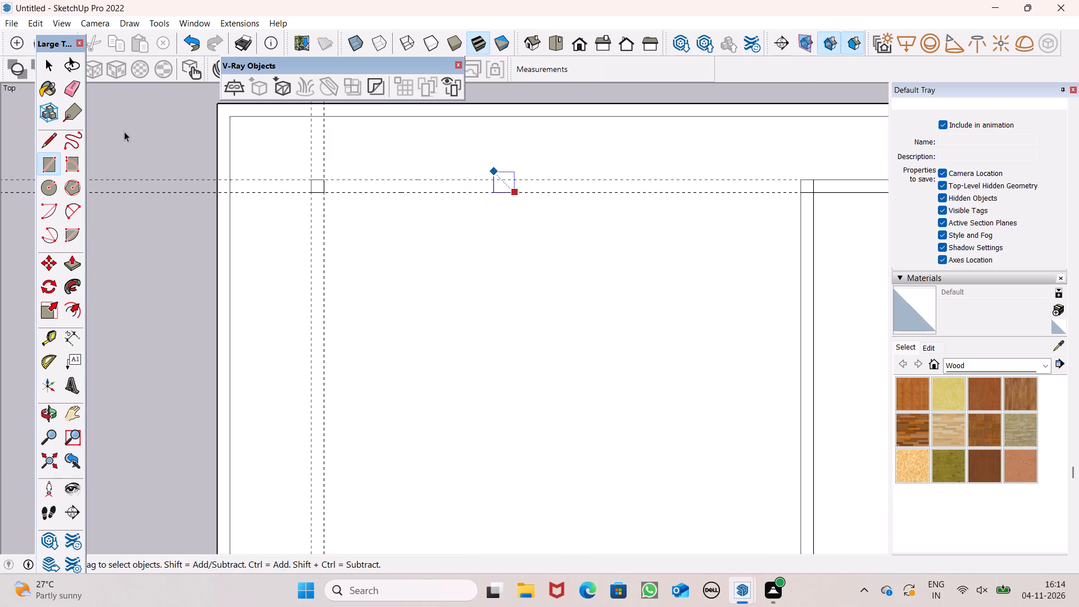
# Draw a small column rectangle between the upper horizontal guides, roughly a third of the way from the upper-left column to the interior wall.
pyautogui.moveTo(44, 167); pyautogui.dragTo(49, 171)
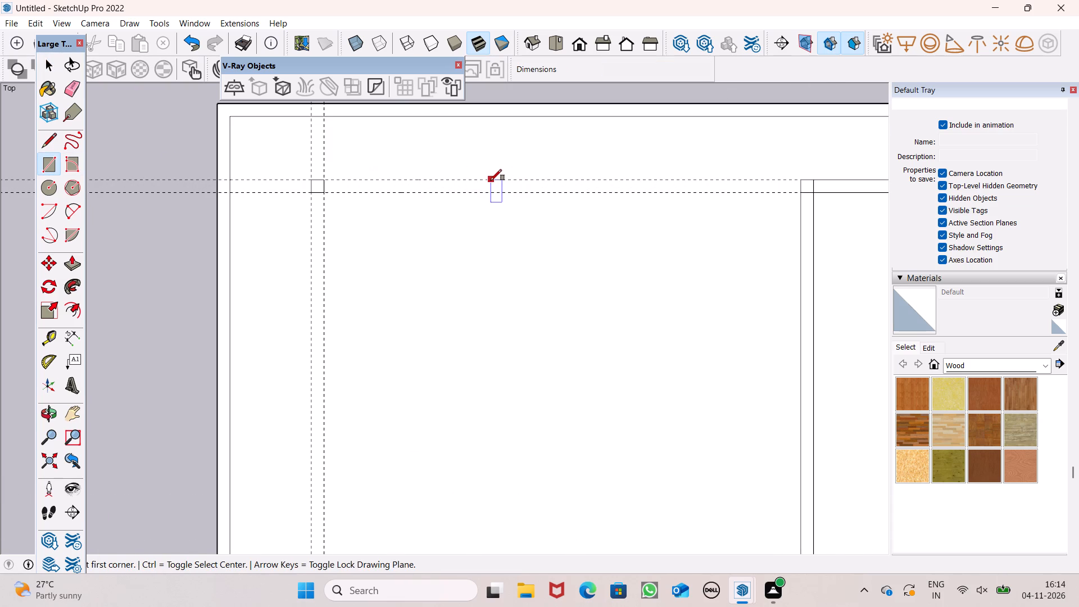
pyautogui.click(491, 180)
pyautogui.click(507, 192)
# Draw a 9" square column between the lower horizontal guides, roughly a third of the way from the lower-left column to the interior wall.
pyautogui.scroll(-1, 531, 162)
pyautogui.scroll(1, 531, 162)
pyautogui.scroll(-11, 531, 162)
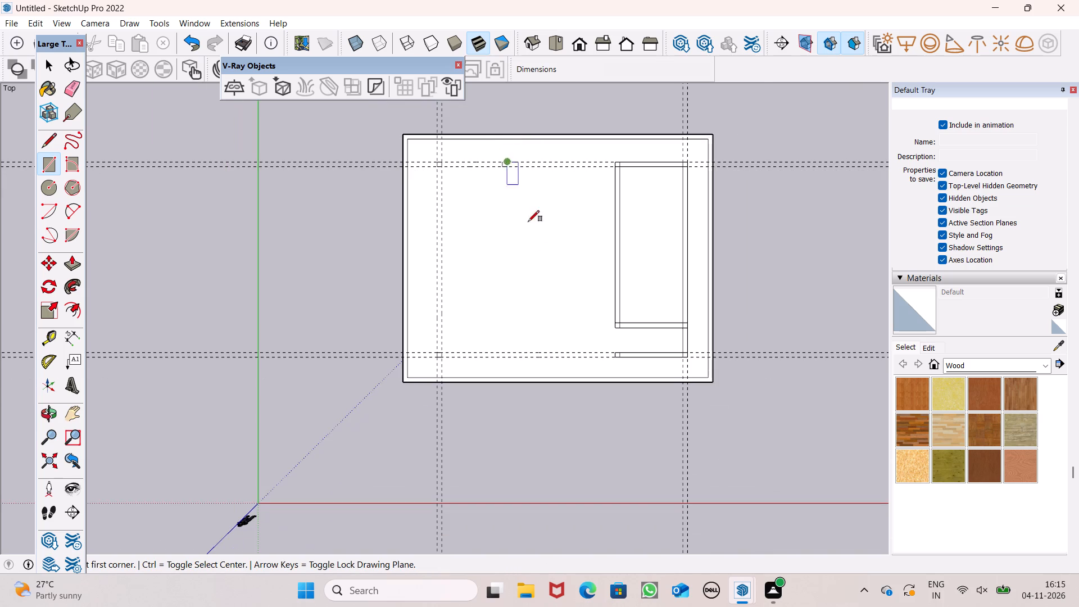
pyautogui.scroll(9, 523, 365)
pyautogui.scroll(5, 480, 352)
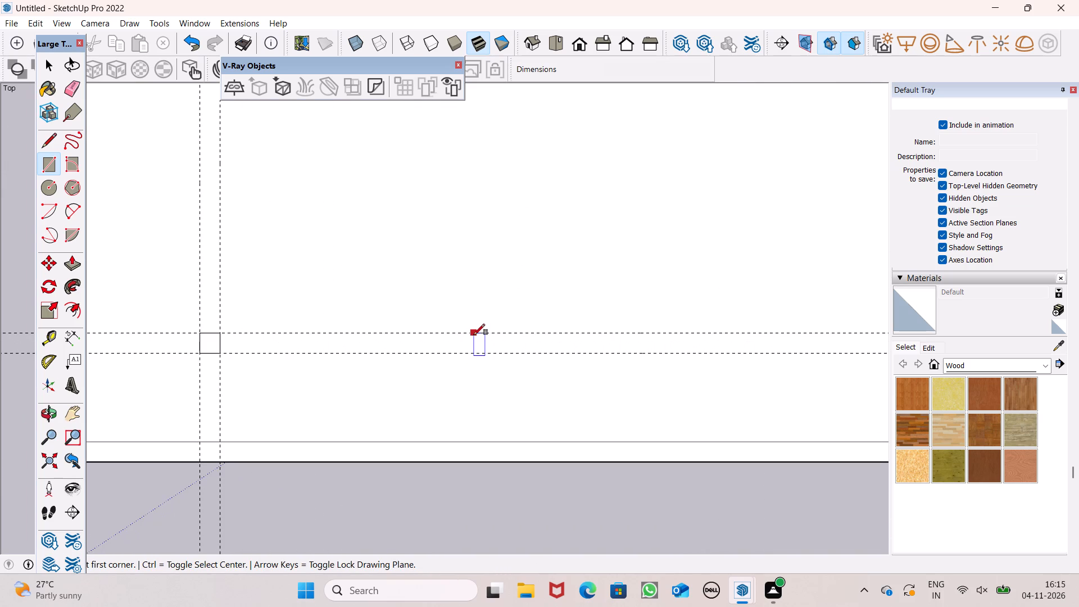
pyautogui.click(474, 334)
pyautogui.click(494, 351)
pyautogui.press('space')
pyautogui.scroll(-4, 520, 305)
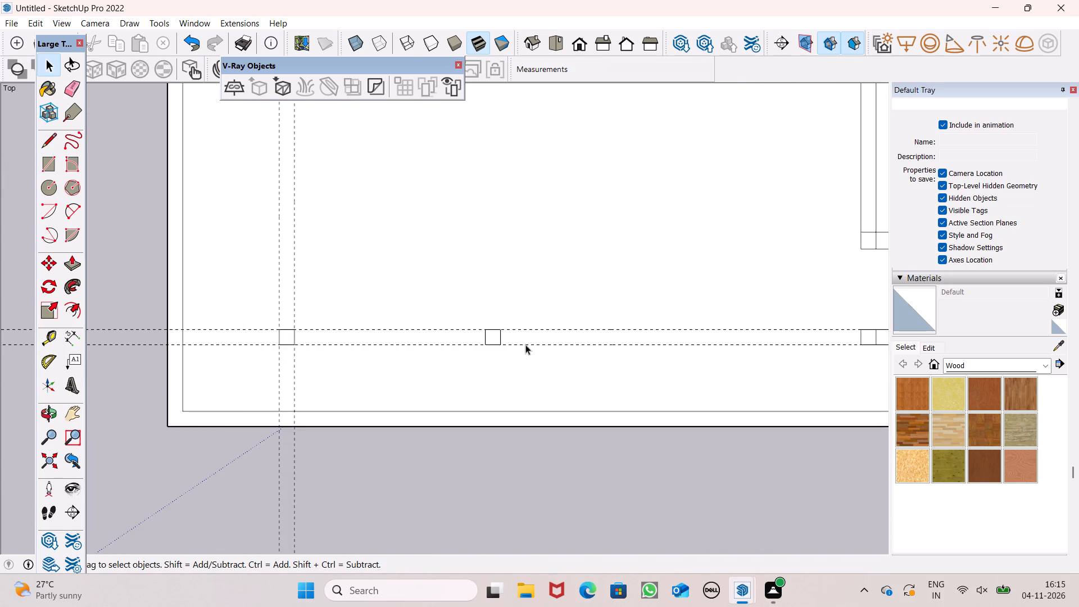
# Erase the upper pair of horizontal guide lines beyond the slab.
pyautogui.scroll(-12, 528, 370)
pyautogui.scroll(1, 579, 233)
pyautogui.scroll(-1, 573, 234)
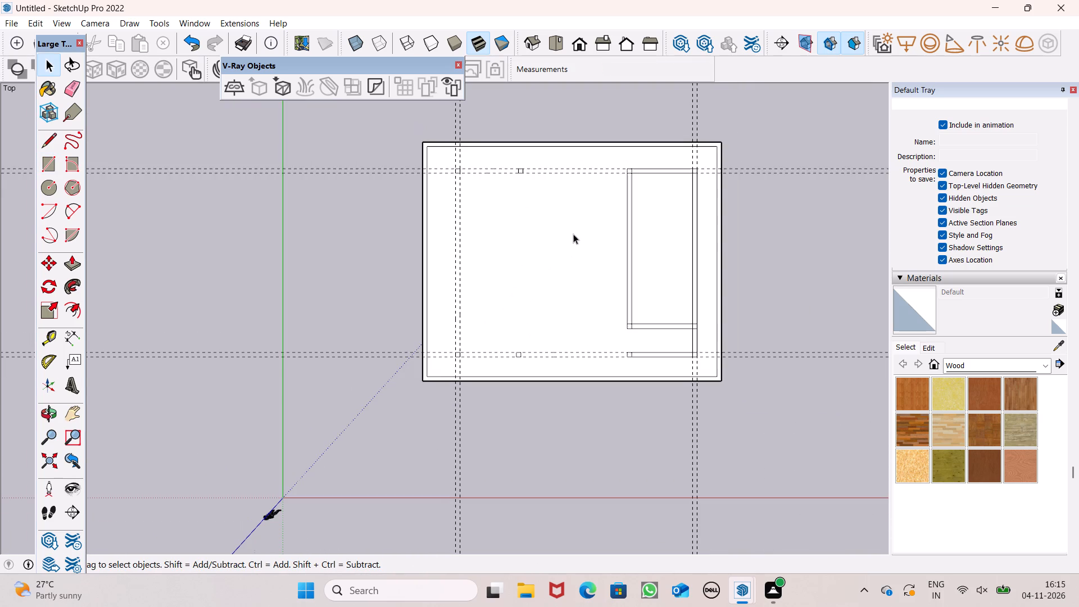
pyautogui.click(70, 85)
pyautogui.moveTo(210, 137); pyautogui.dragTo(215, 166)
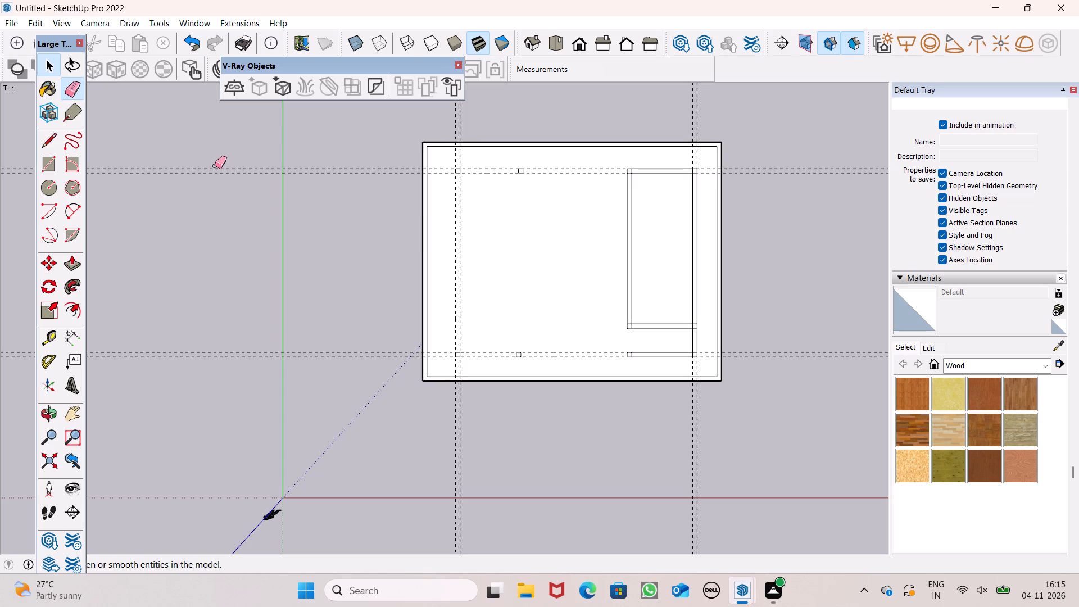
pyautogui.moveTo(215, 166); pyautogui.dragTo(216, 186)
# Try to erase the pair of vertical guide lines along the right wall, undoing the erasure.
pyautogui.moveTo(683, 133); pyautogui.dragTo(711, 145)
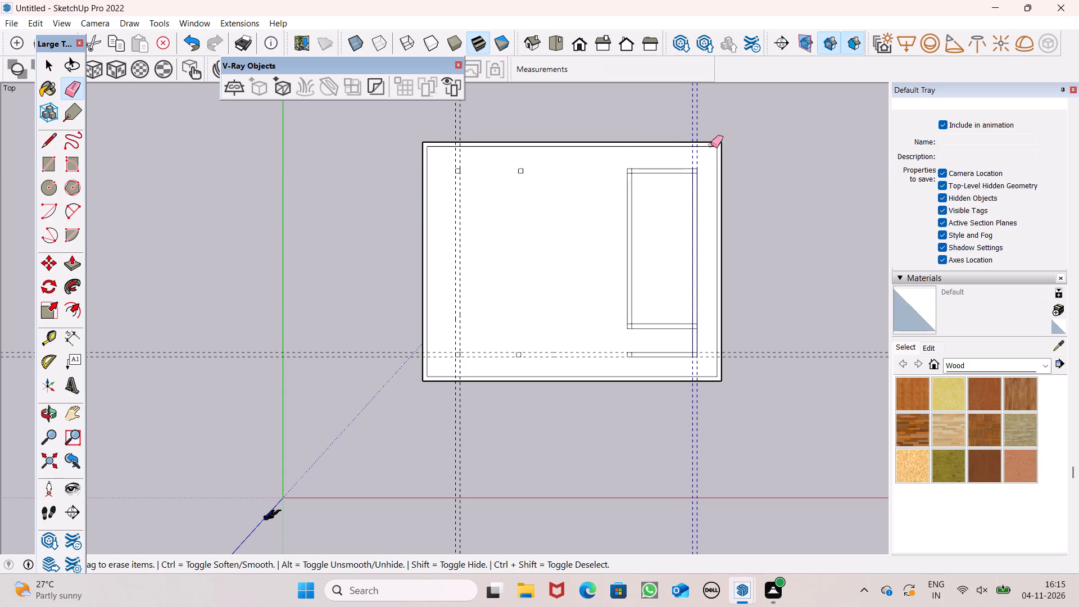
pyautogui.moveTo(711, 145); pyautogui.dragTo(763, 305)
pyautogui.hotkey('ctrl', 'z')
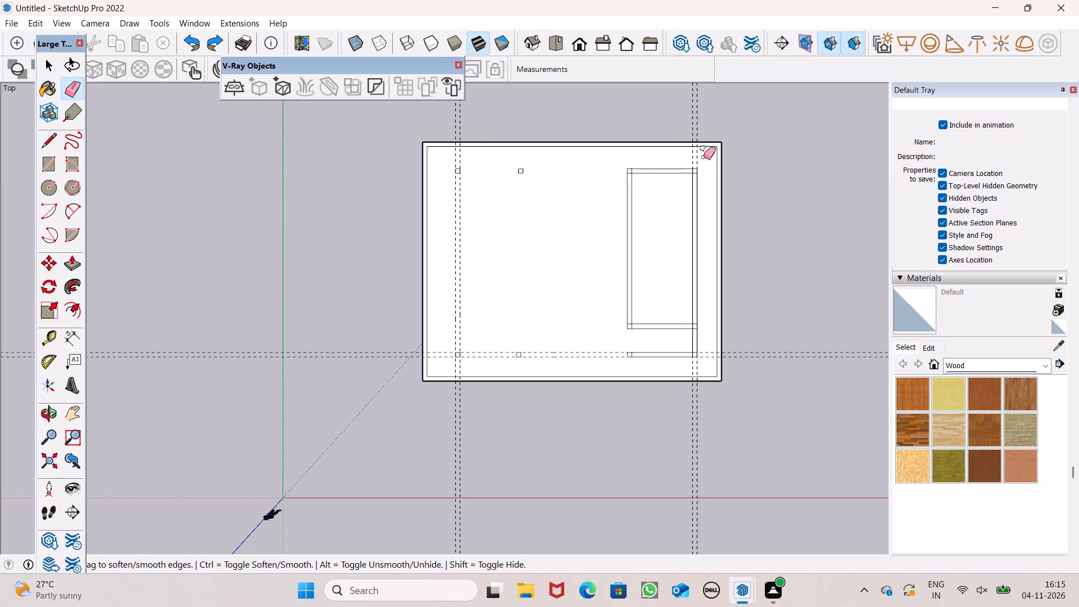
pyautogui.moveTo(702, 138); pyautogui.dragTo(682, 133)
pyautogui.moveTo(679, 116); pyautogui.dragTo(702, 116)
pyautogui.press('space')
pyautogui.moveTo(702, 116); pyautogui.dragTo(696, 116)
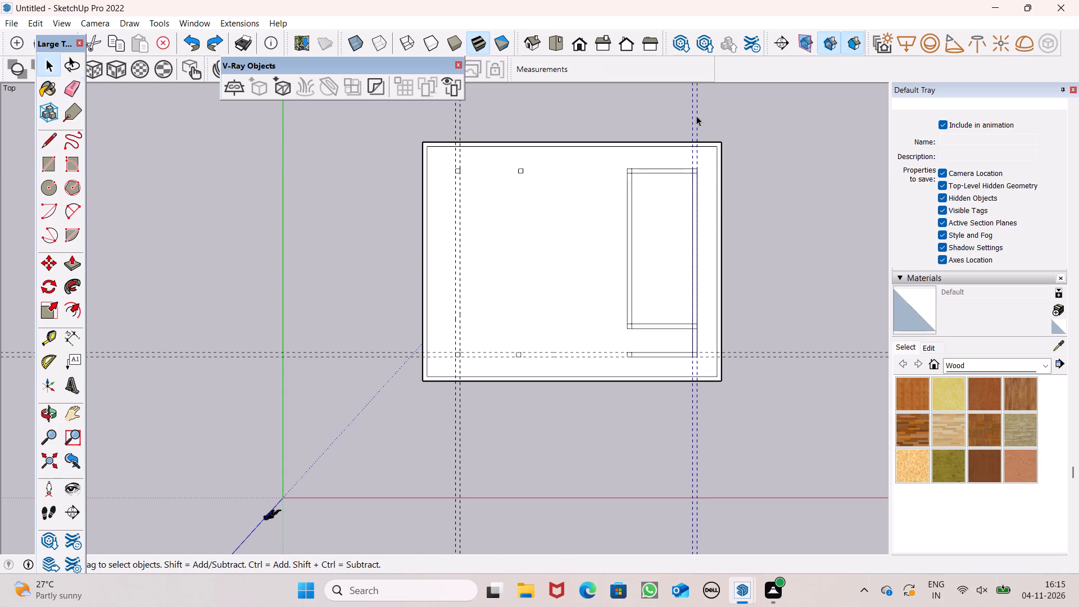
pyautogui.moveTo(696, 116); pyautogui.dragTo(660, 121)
# Erase both pairs of vertical guide lines and the lower pair of horizontal guide lines.
pyautogui.click(76, 78)
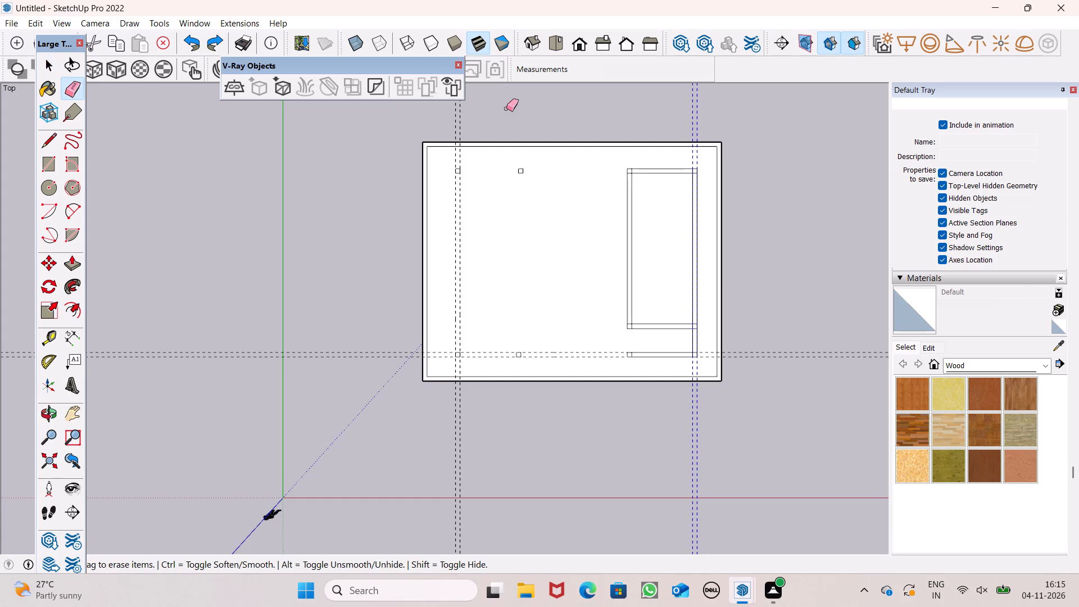
pyautogui.moveTo(482, 114); pyautogui.dragTo(568, 106)
pyautogui.moveTo(664, 113); pyautogui.dragTo(699, 117)
pyautogui.moveTo(701, 116); pyautogui.dragTo(693, 119)
pyautogui.moveTo(753, 337); pyautogui.dragTo(753, 371)
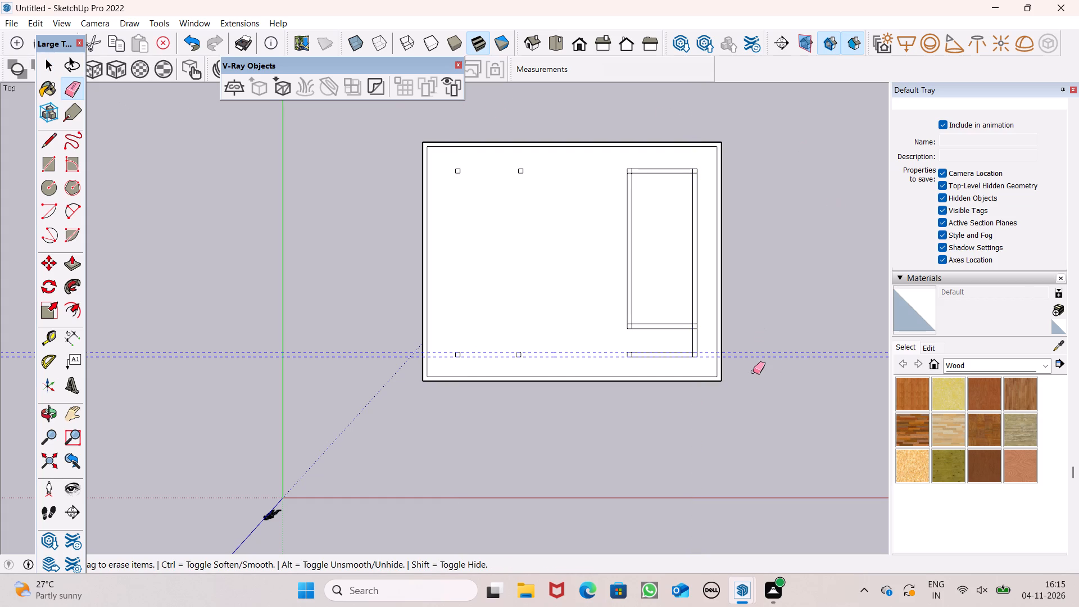
# Erase the two horizontal wall edges between the bottom columns at the interior wall line and the right wall.
pyautogui.scroll(2, 673, 369)
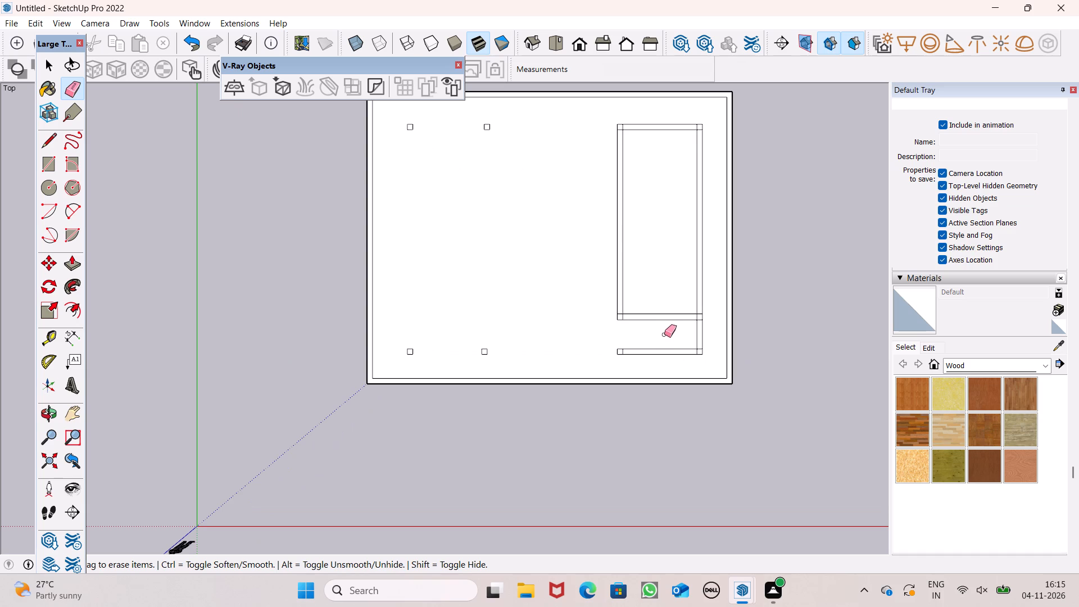
pyautogui.moveTo(664, 334); pyautogui.dragTo(667, 357)
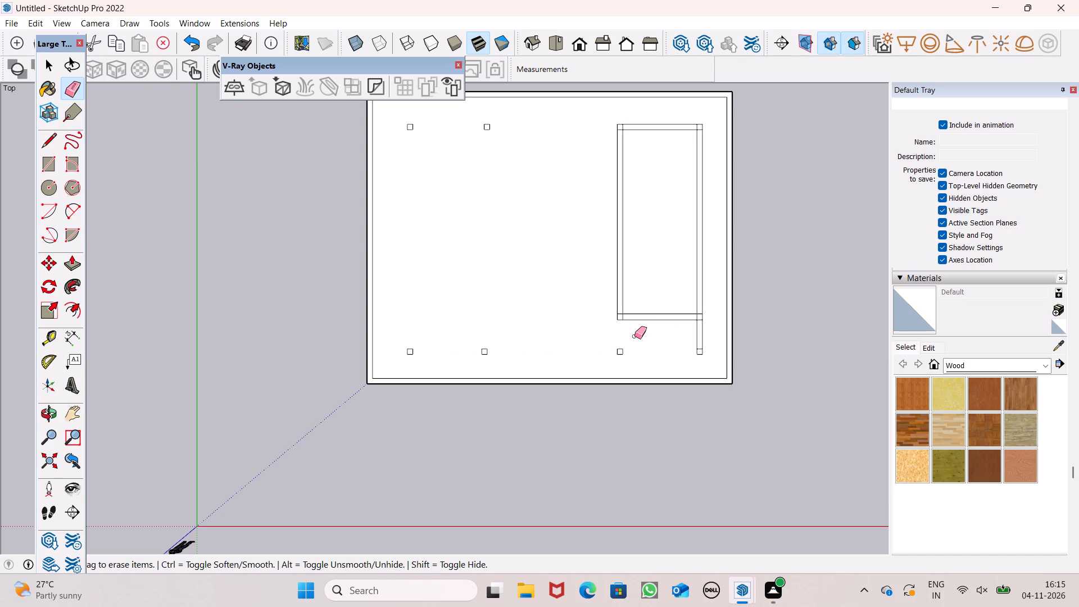
pyautogui.press('space')
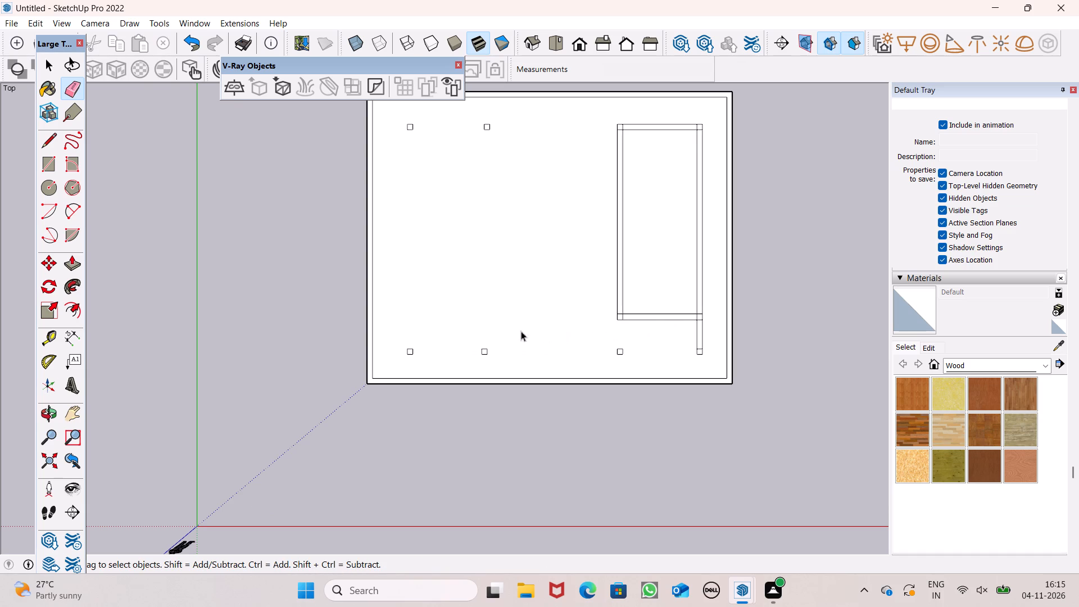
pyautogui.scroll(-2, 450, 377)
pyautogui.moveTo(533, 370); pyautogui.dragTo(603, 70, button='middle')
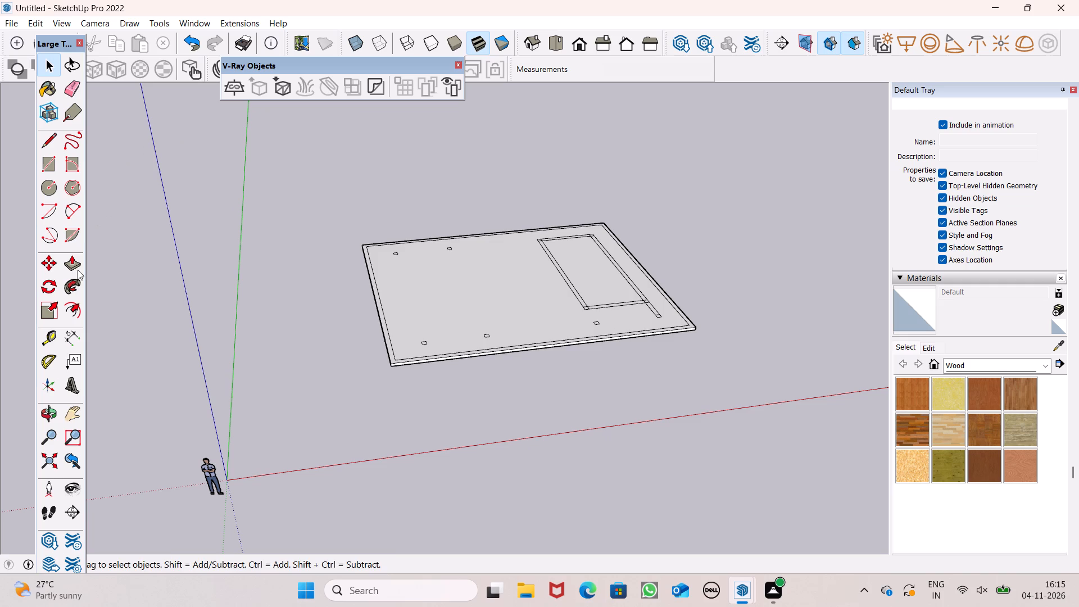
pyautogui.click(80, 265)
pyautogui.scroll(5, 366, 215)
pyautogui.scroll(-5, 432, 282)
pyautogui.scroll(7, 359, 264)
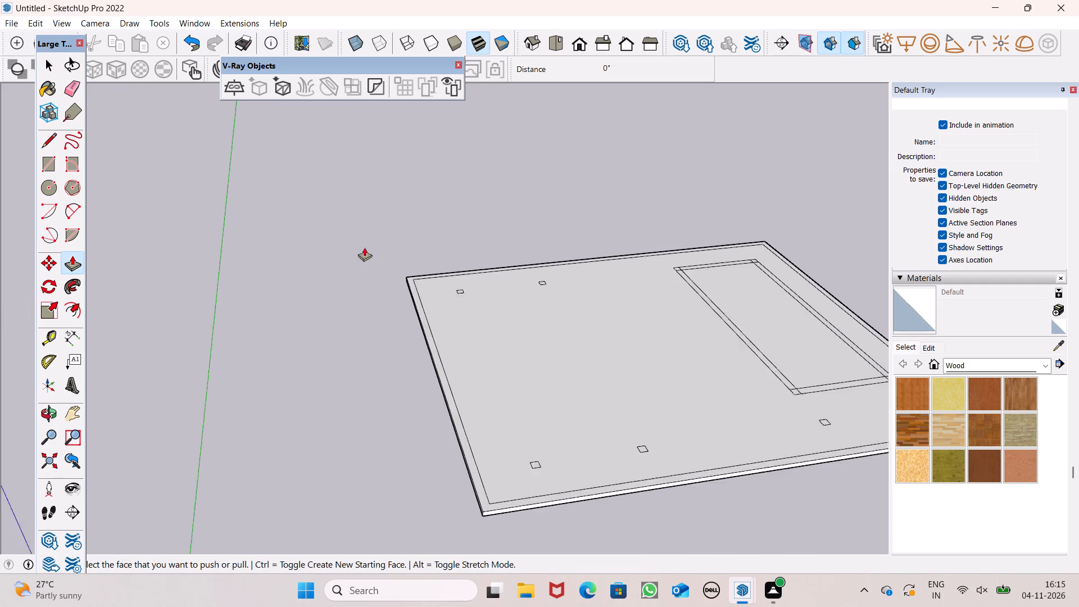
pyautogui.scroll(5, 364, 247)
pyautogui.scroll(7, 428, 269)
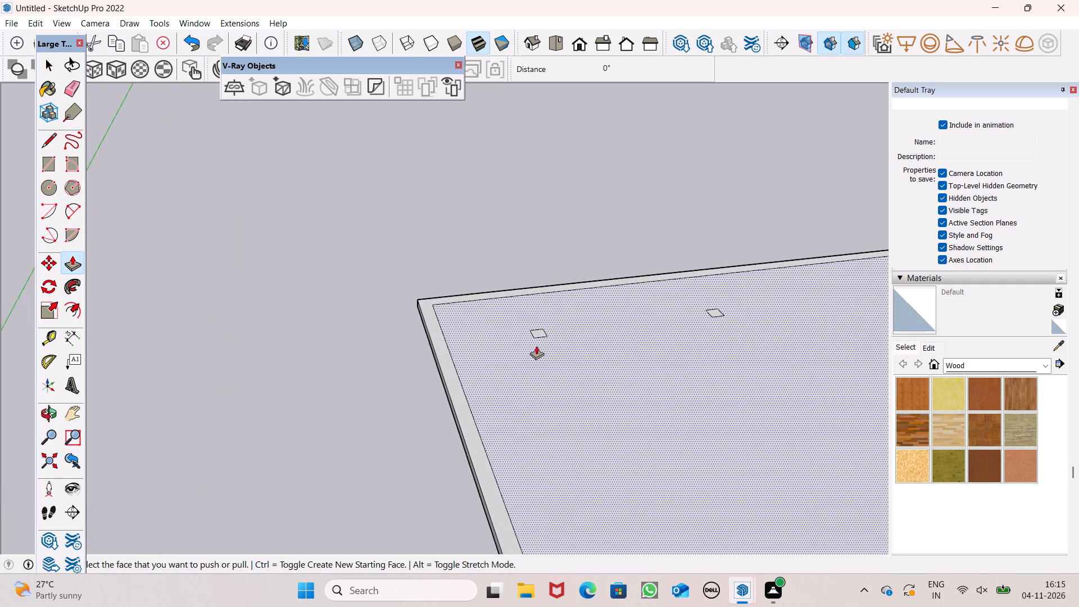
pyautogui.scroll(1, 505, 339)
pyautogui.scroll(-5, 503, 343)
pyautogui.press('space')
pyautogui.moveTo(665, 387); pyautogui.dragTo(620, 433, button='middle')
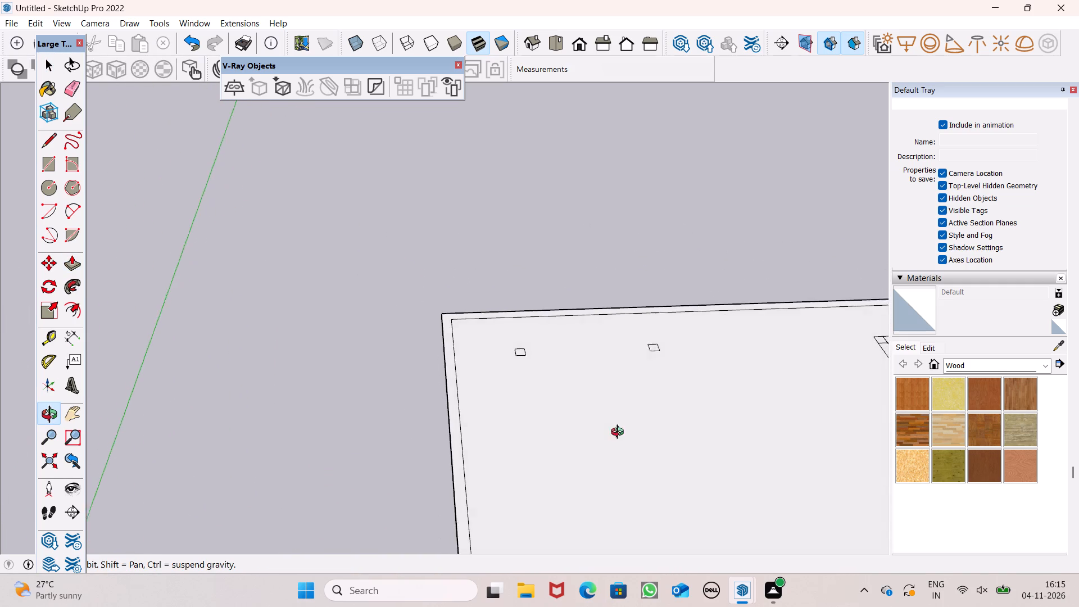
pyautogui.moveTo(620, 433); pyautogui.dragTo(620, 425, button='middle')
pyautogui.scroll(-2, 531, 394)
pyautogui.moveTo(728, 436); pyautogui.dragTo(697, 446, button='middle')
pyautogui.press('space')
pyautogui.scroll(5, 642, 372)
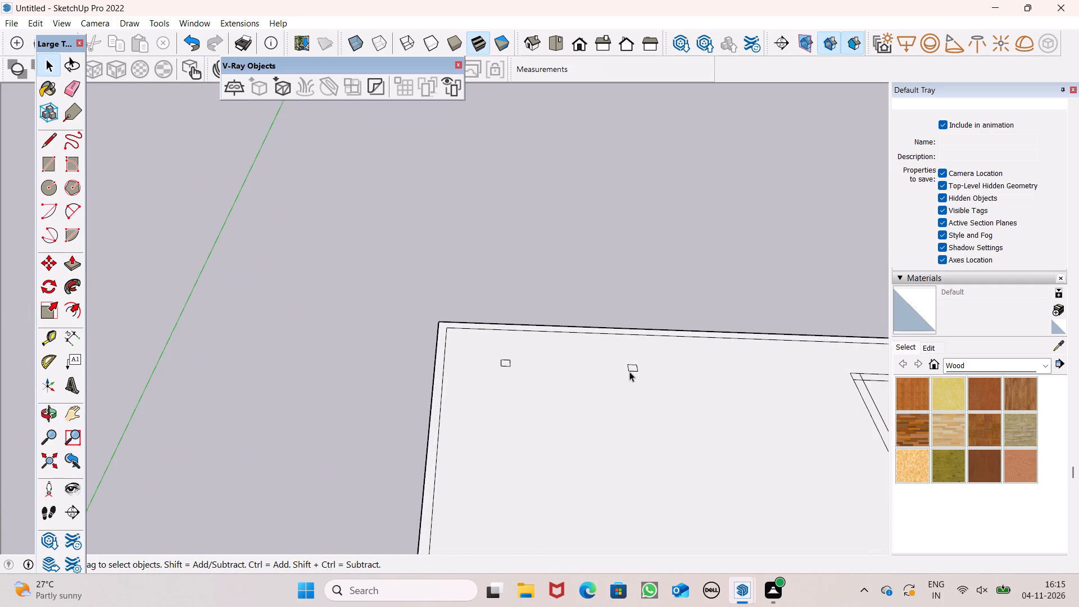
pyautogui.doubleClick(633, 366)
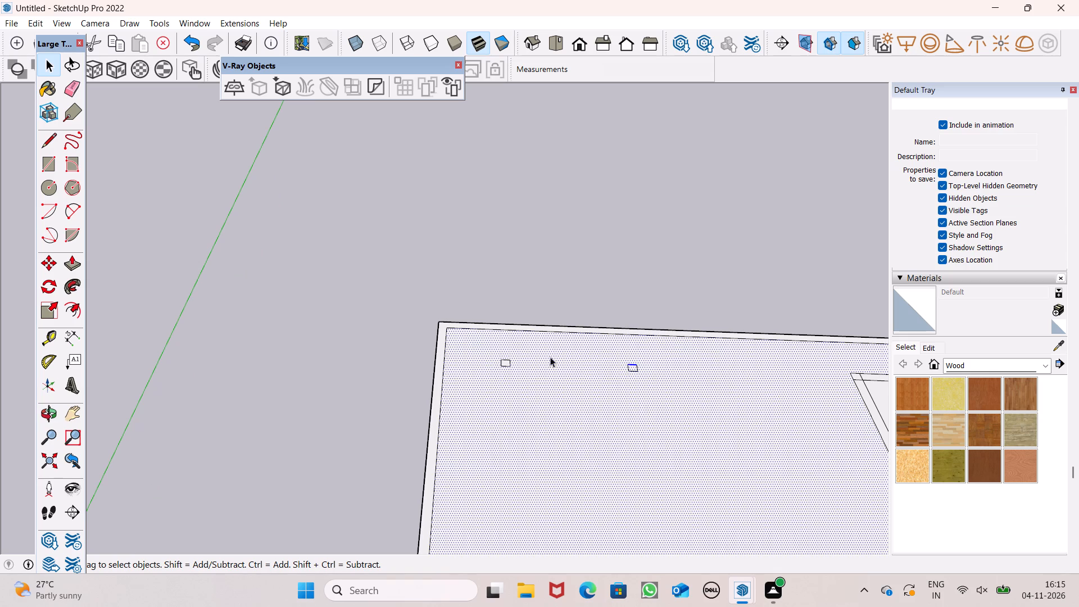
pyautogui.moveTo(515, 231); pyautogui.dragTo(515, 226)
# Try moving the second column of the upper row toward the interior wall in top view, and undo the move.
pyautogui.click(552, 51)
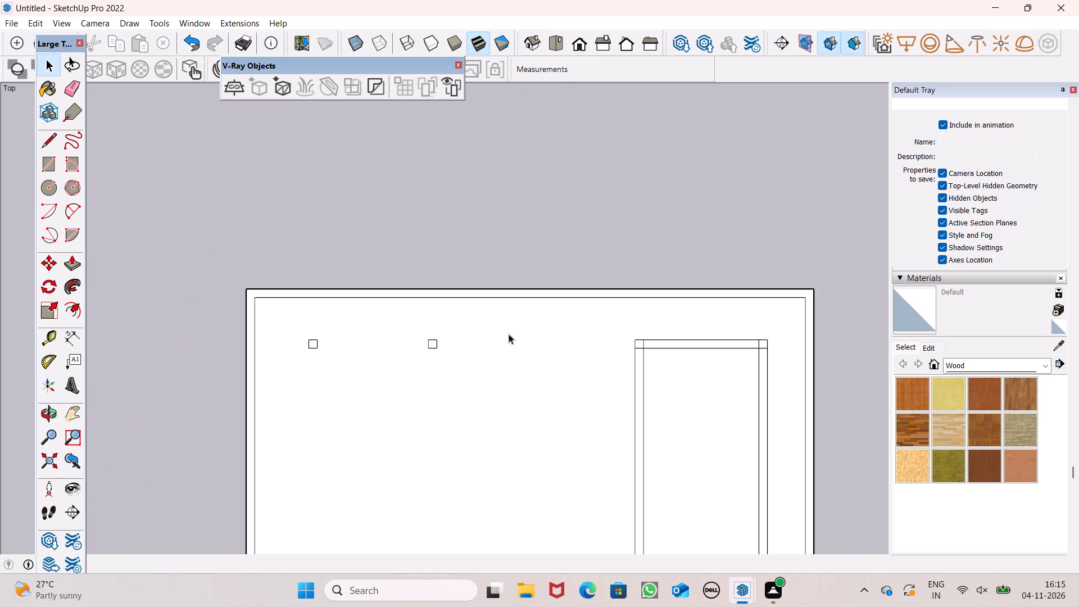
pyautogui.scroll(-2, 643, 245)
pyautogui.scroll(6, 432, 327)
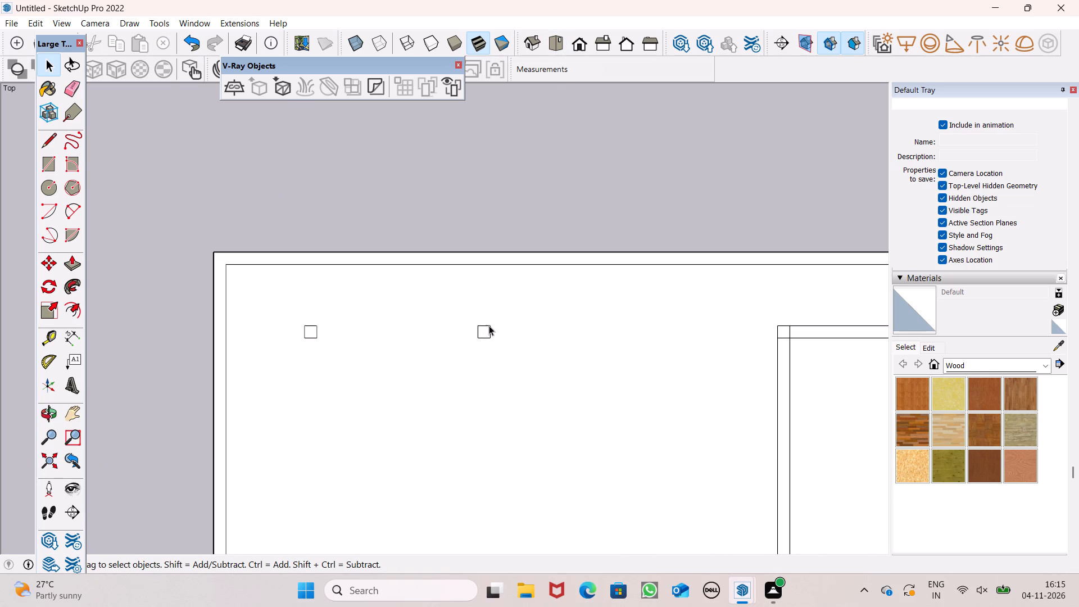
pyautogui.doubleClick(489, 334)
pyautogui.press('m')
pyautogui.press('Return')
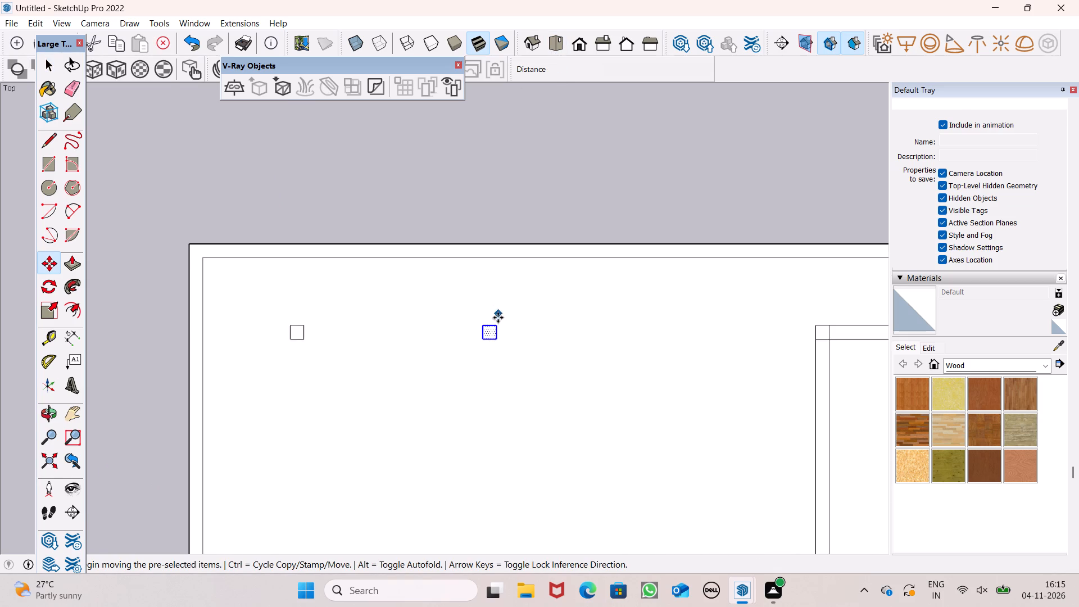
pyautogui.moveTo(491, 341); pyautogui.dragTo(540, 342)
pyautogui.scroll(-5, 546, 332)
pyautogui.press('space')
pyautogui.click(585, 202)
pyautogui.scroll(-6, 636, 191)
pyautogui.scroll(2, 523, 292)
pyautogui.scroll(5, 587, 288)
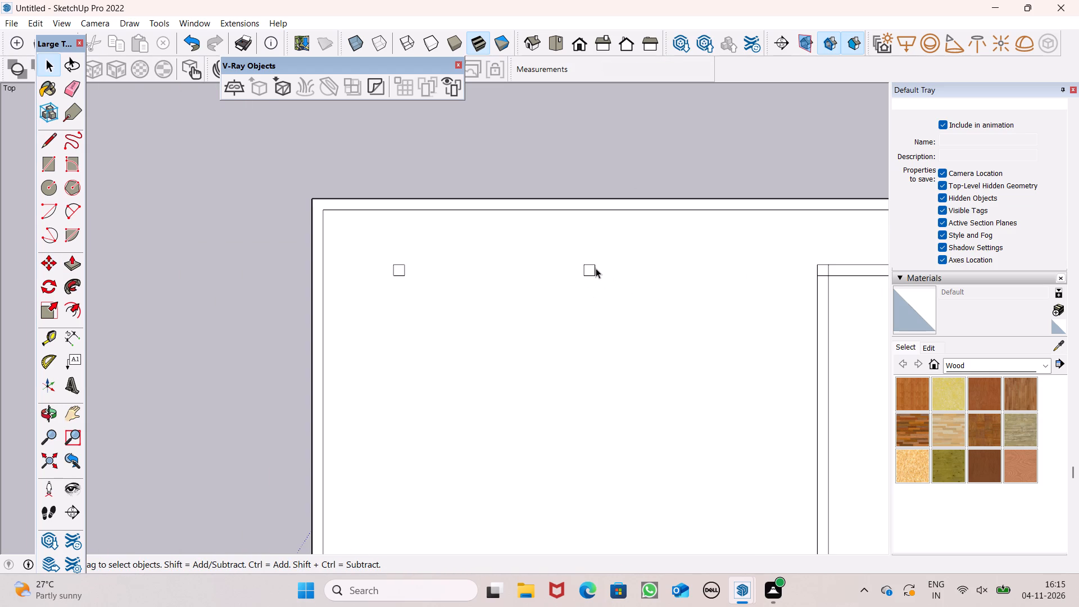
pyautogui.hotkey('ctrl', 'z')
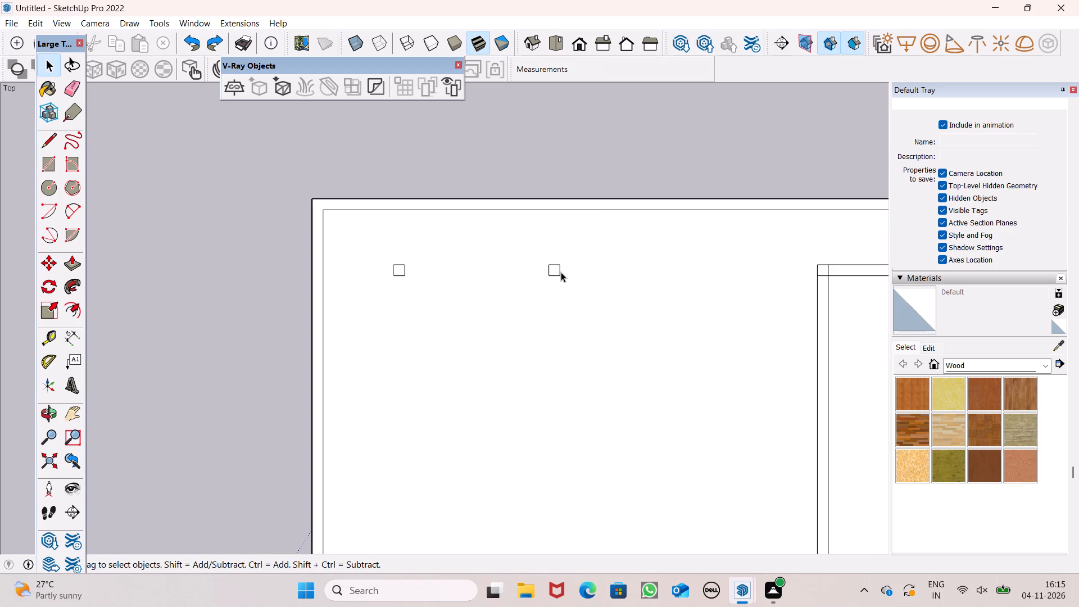
# Delete the second column of the upper row.
pyautogui.doubleClick(556, 272)
pyautogui.press('m')
pyautogui.press('Return')
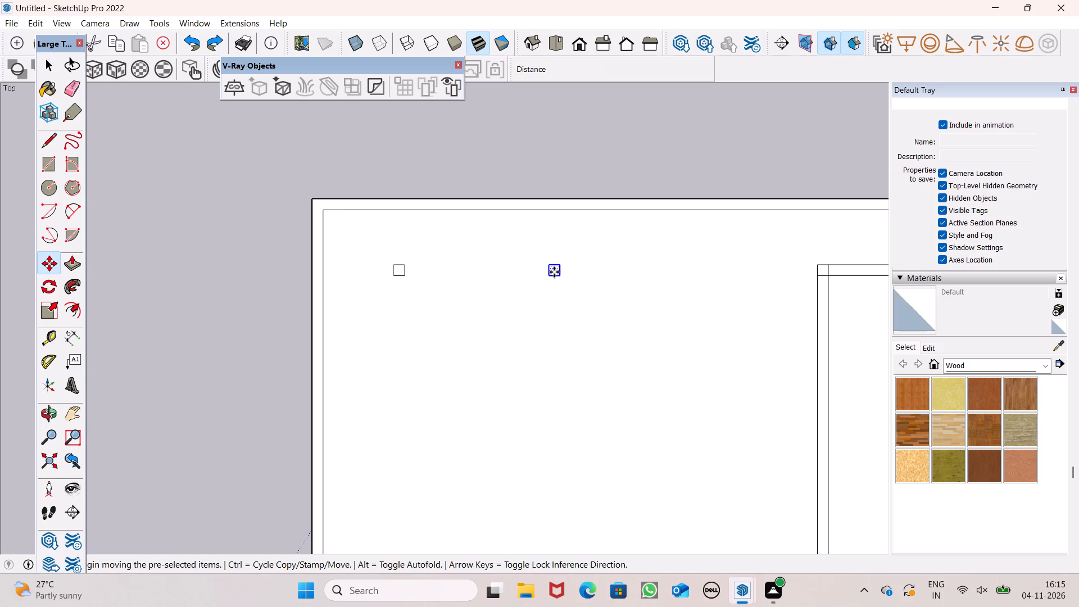
pyautogui.moveTo(554, 272); pyautogui.dragTo(569, 274)
pyautogui.press('Delete')
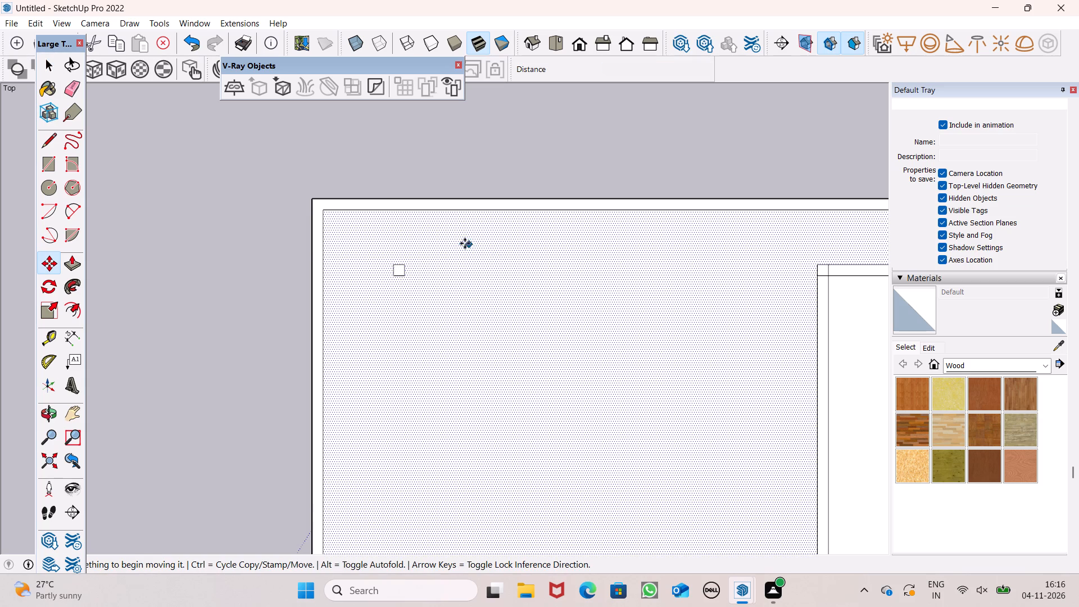
# Copy the upper-left column about 13' 8" horizontally toward the interior wall.
pyautogui.press('space')
pyautogui.doubleClick(401, 271)
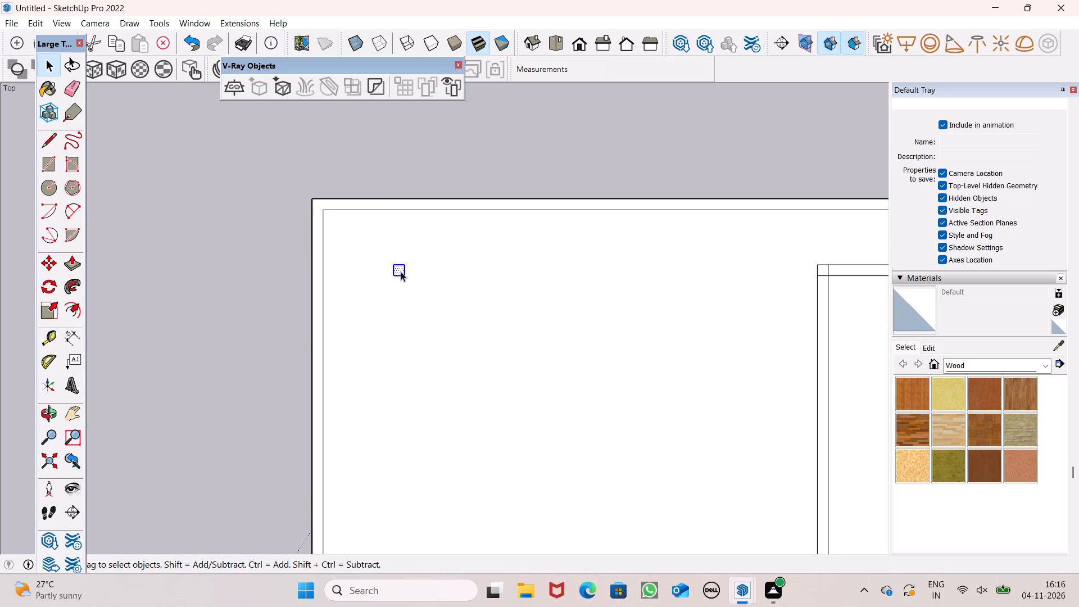
pyautogui.press('m')
pyautogui.press('Return')
pyautogui.moveTo(401, 271); pyautogui.dragTo(447, 271)
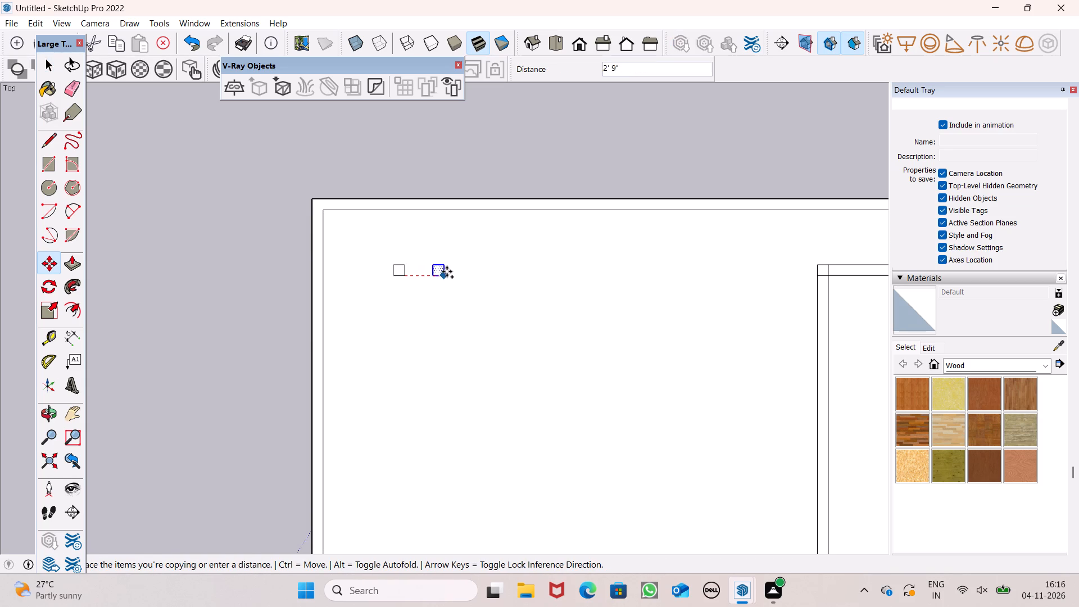
pyautogui.moveTo(447, 271); pyautogui.dragTo(607, 277)
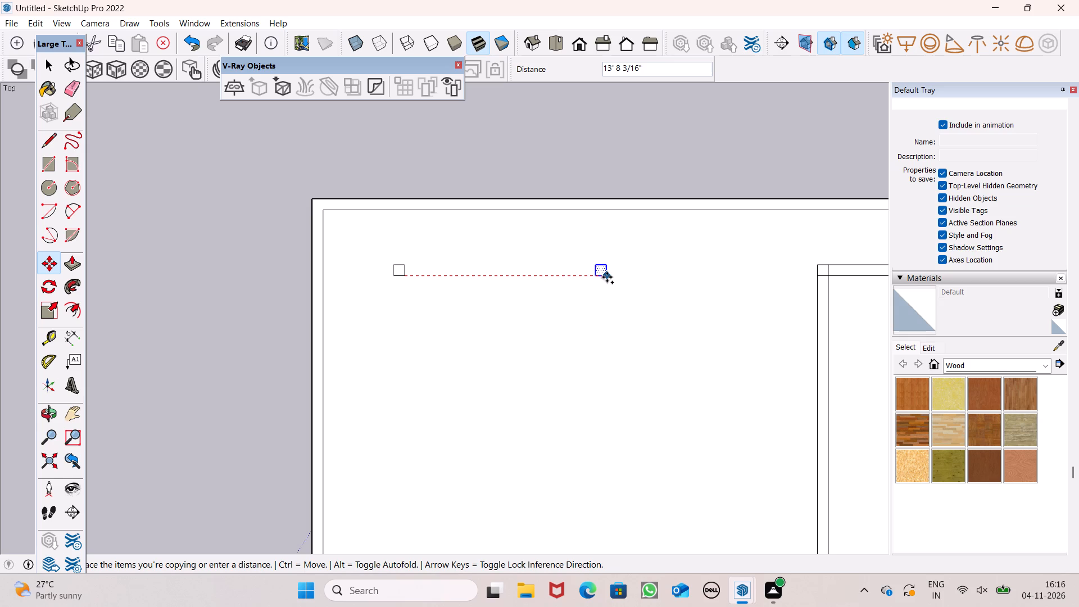
pyautogui.moveTo(607, 277); pyautogui.dragTo(606, 277)
pyautogui.press('space')
pyautogui.click(621, 155)
# Move the second column of the lower row about 3' 11" horizontally toward the interior wall.
pyautogui.scroll(-9, 593, 142)
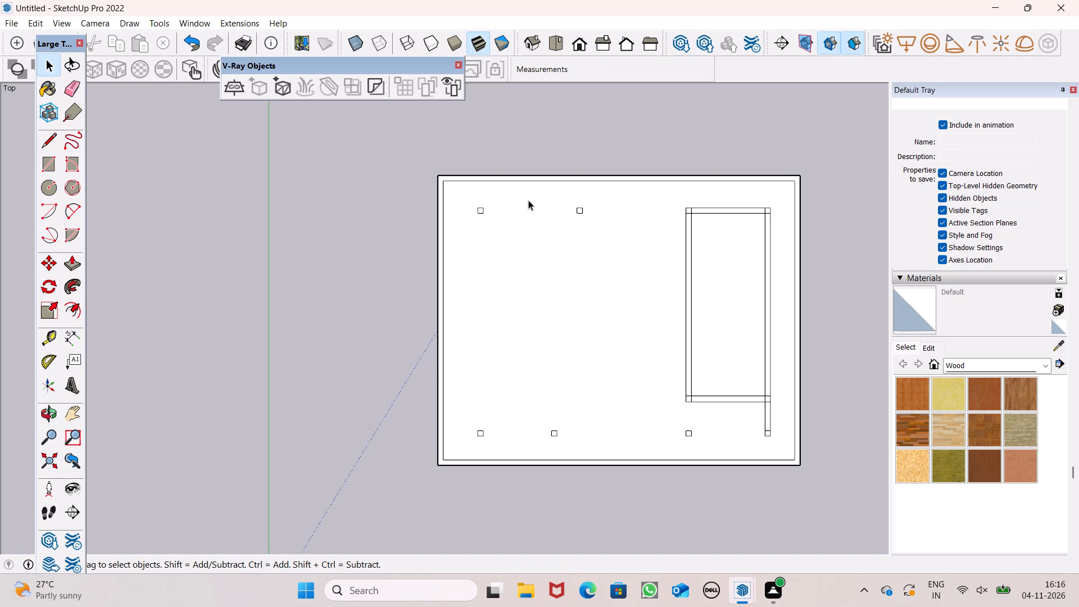
pyautogui.scroll(2, 572, 206)
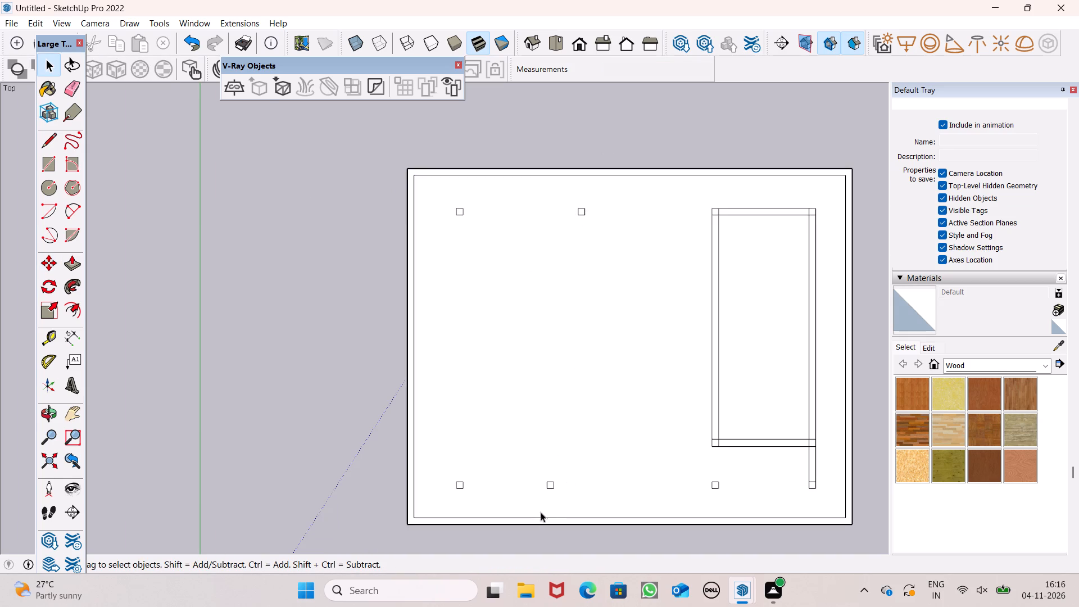
pyautogui.doubleClick(551, 485)
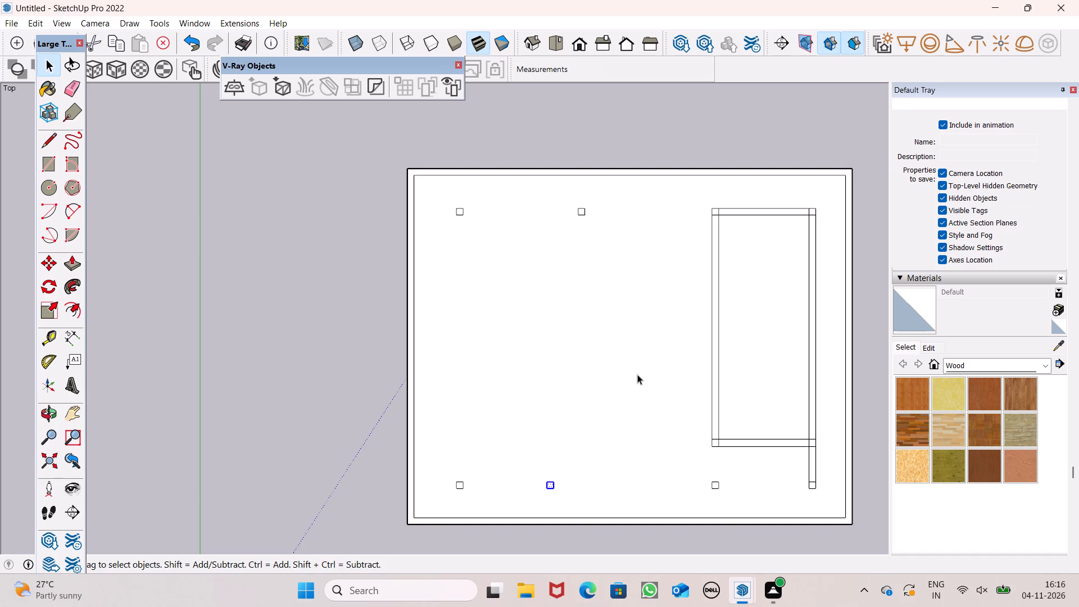
pyautogui.press('m')
pyautogui.press('Return')
pyautogui.scroll(2, 578, 497)
pyautogui.moveTo(546, 486); pyautogui.dragTo(591, 490)
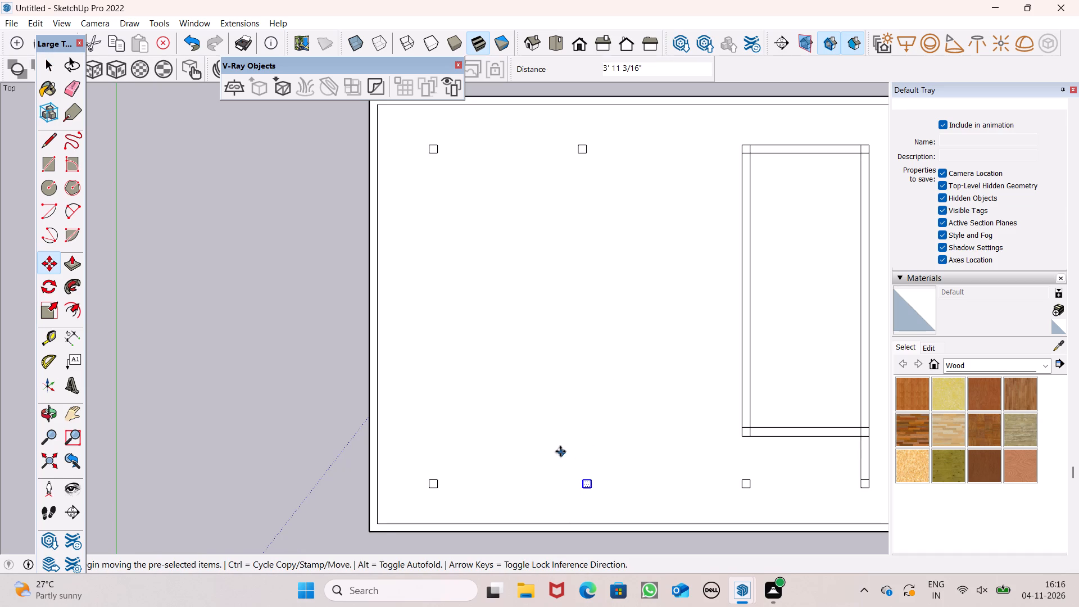
pyautogui.scroll(-5, 560, 451)
pyautogui.press('space')
pyautogui.click(368, 333)
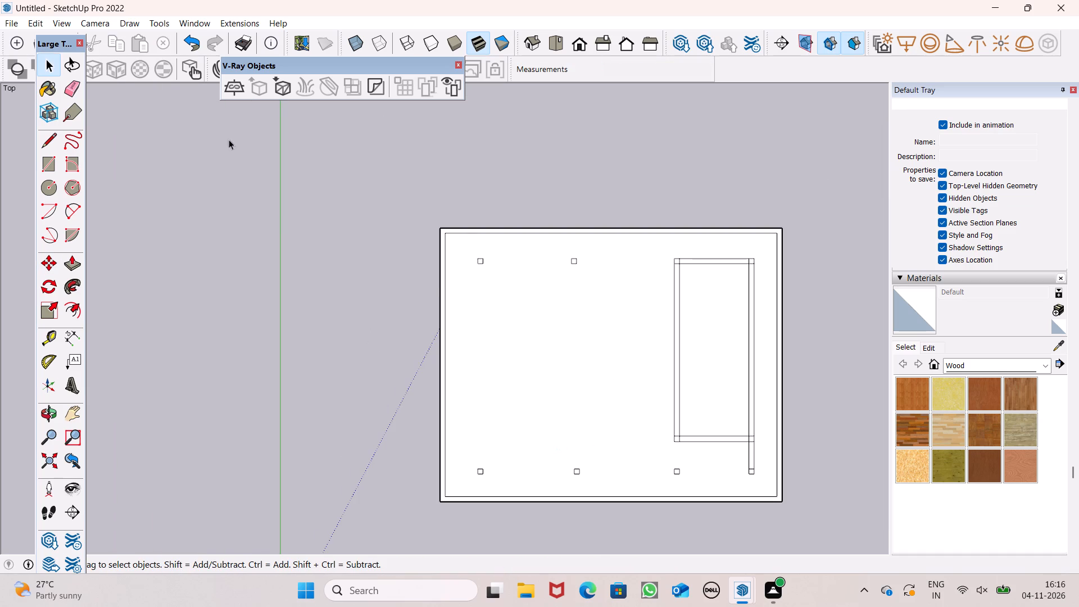
# Extrude the upper-left column upward to a height of 10' with Push/Pull.
pyautogui.click(75, 262)
pyautogui.scroll(3, 495, 274)
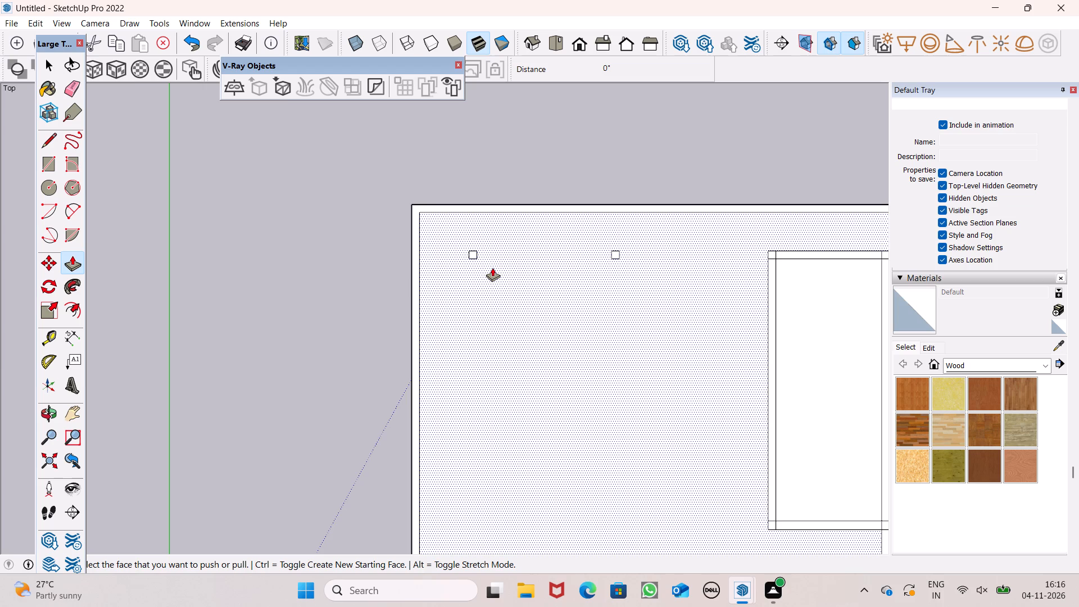
pyautogui.scroll(2, 492, 268)
pyautogui.moveTo(471, 254); pyautogui.dragTo(482, 269)
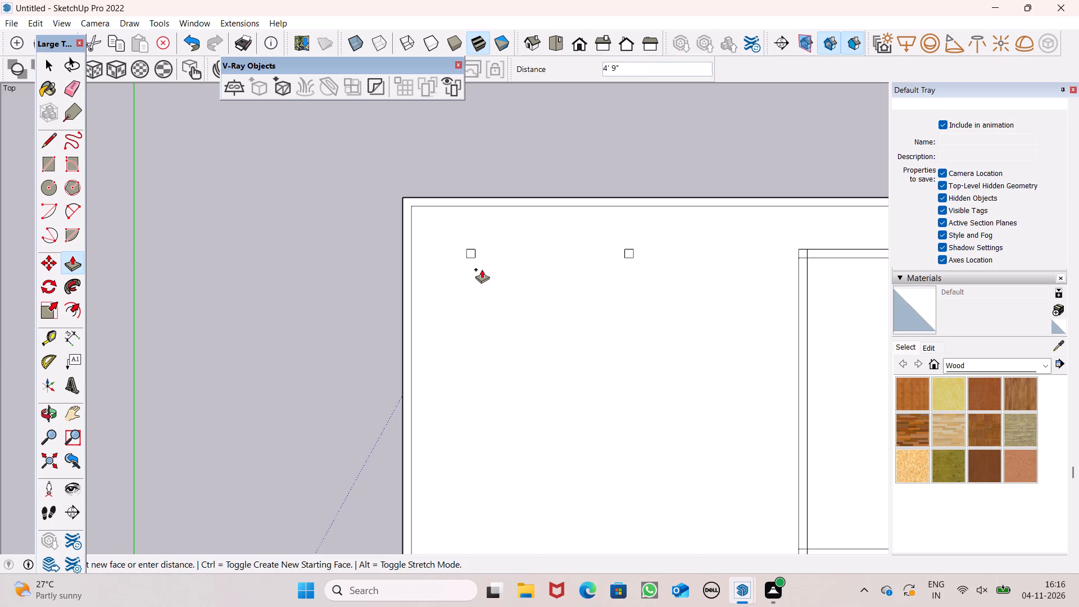
pyautogui.moveTo(482, 269); pyautogui.dragTo(494, 194)
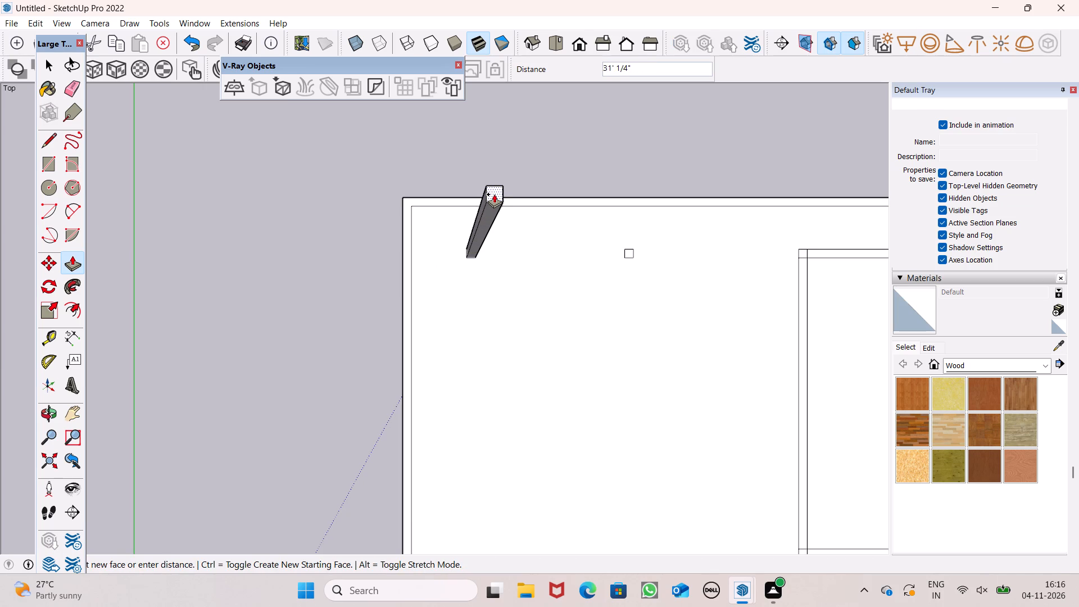
pyautogui.moveTo(494, 194); pyautogui.dragTo(495, 193)
pyautogui.press('1')
pyautogui.write("0'")
pyautogui.press('Return')
pyautogui.scroll(-3, 495, 196)
pyautogui.moveTo(512, 285); pyautogui.dragTo(507, 277, button='middle')
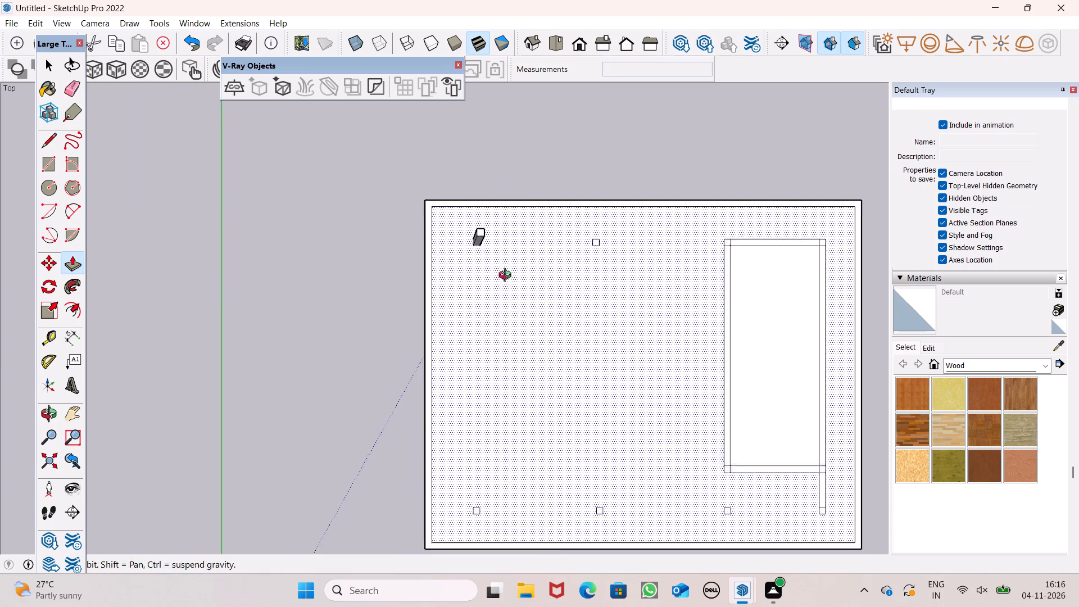
# Extrude the second column of the upper row to 10' with Push/Pull, matching the first column's height.
pyautogui.moveTo(507, 277); pyautogui.dragTo(514, 37, button='middle')
pyautogui.scroll(7, 531, 150)
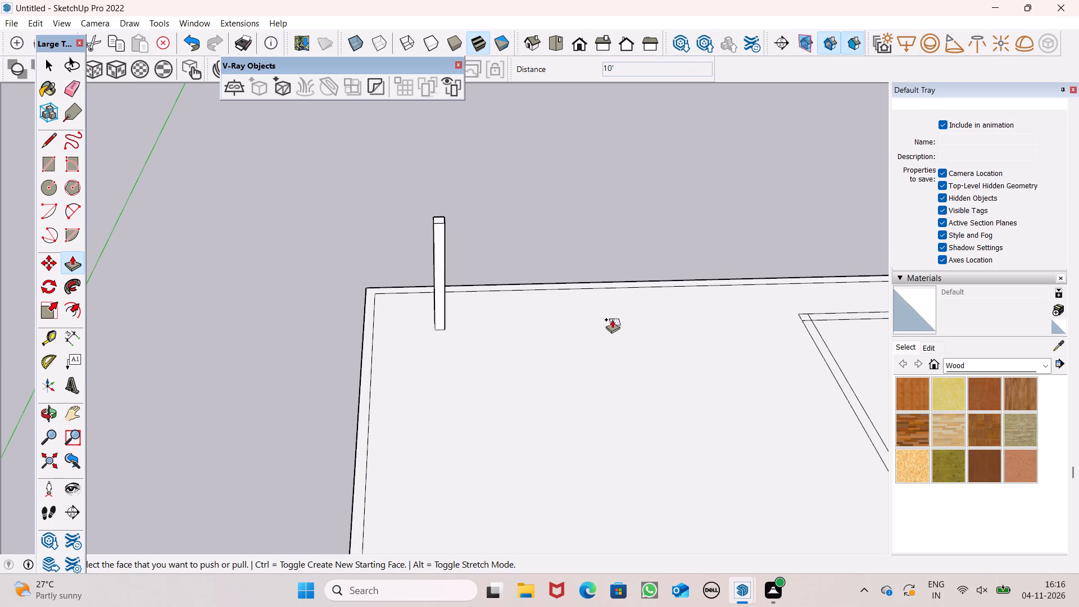
pyautogui.moveTo(612, 319); pyautogui.dragTo(447, 215)
pyautogui.scroll(-3, 582, 160)
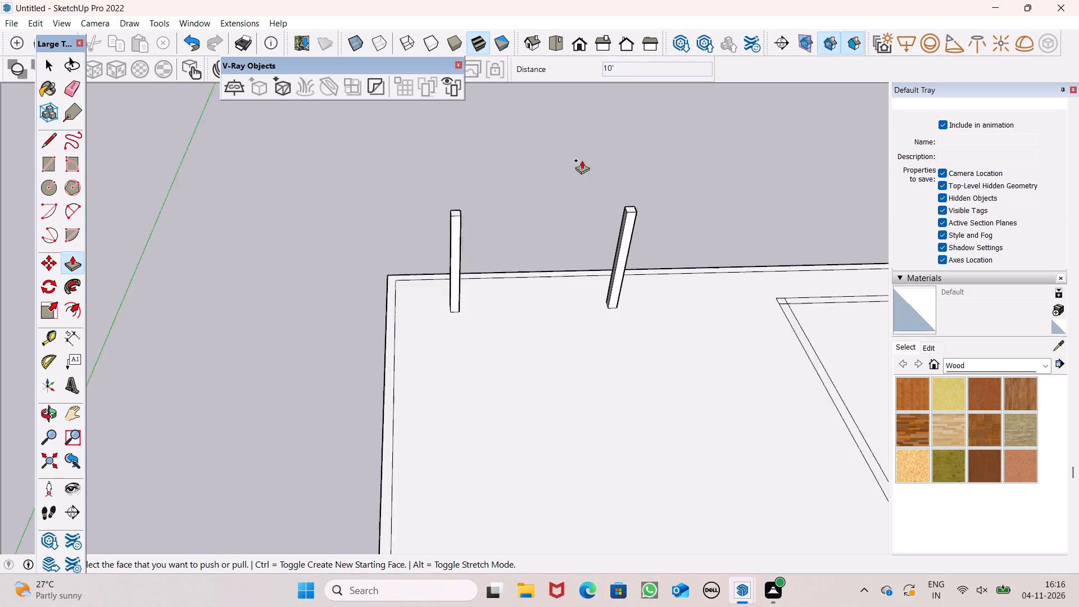
# Extrude the first three columns of the lower row upward to 10' each with Push/Pull.
pyautogui.scroll(-3, 582, 160)
pyautogui.scroll(1, 582, 156)
pyautogui.scroll(-5, 573, 180)
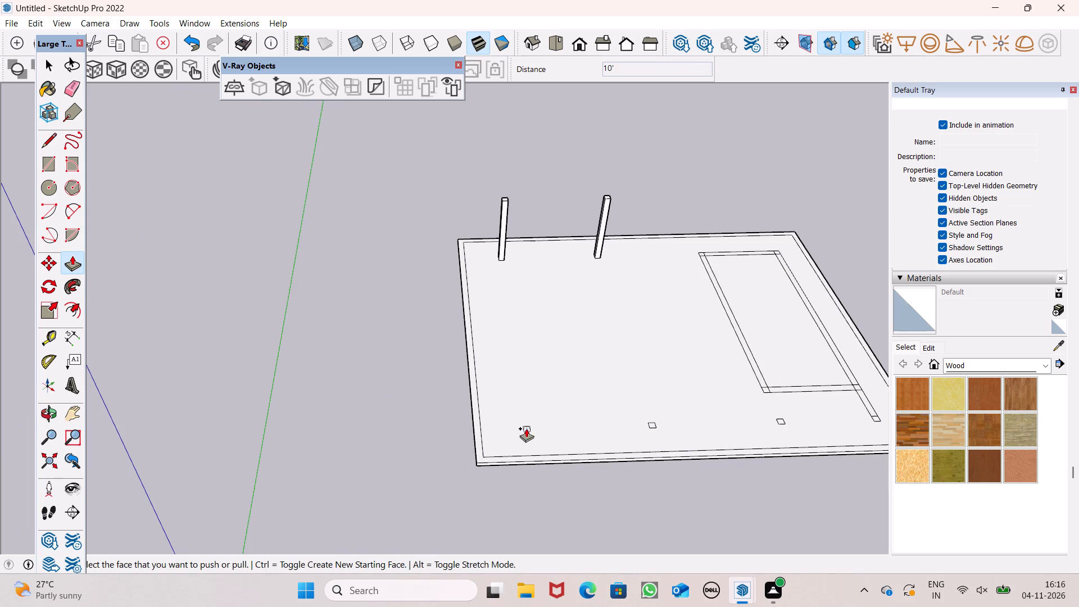
pyautogui.moveTo(526, 428); pyautogui.dragTo(514, 350)
pyautogui.press('1')
pyautogui.write("0'")
pyautogui.moveTo(514, 350); pyautogui.dragTo(508, 349)
pyautogui.press('Return')
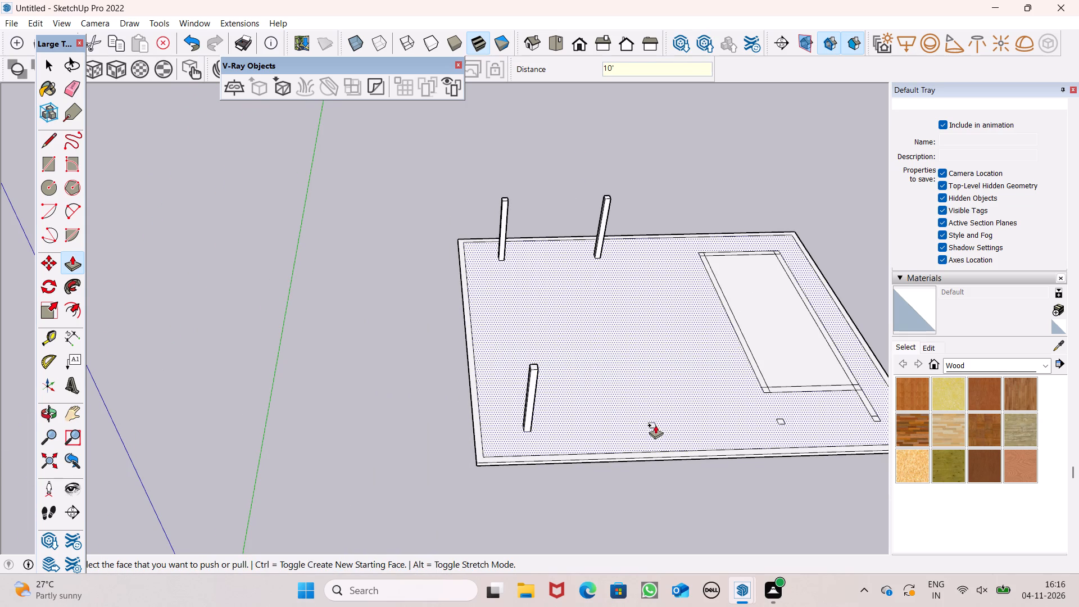
pyautogui.moveTo(651, 423); pyautogui.dragTo(541, 369)
pyautogui.scroll(4, 785, 437)
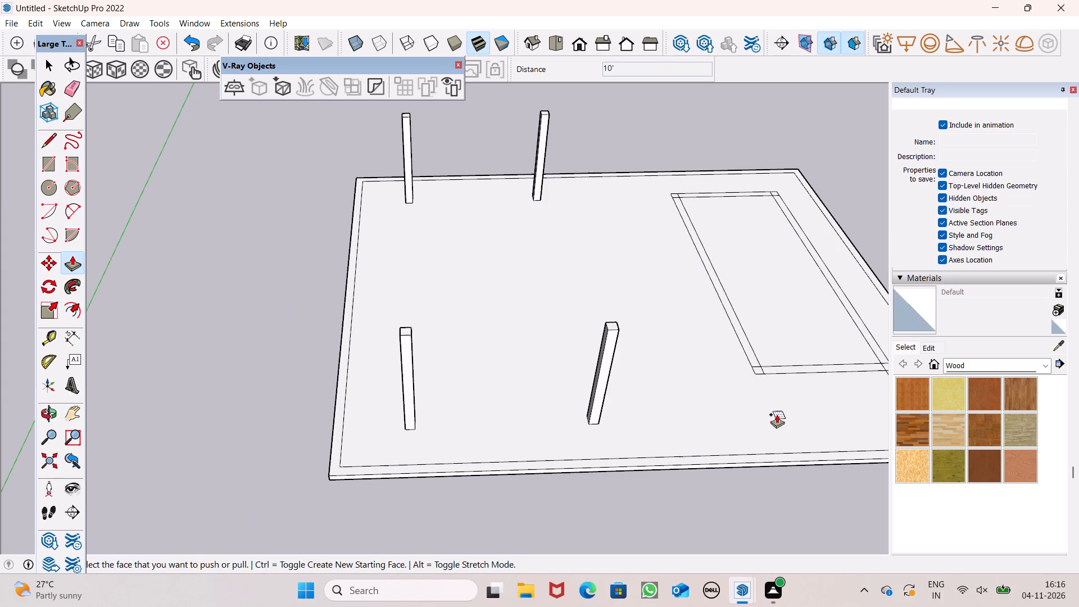
pyautogui.moveTo(777, 414); pyautogui.dragTo(615, 325)
pyautogui.press('space')
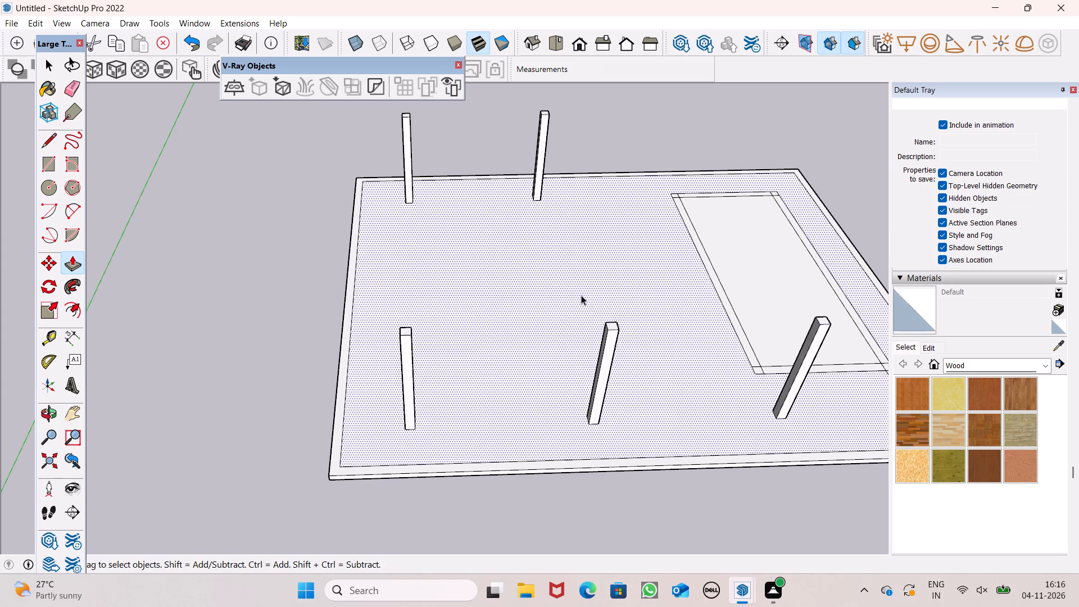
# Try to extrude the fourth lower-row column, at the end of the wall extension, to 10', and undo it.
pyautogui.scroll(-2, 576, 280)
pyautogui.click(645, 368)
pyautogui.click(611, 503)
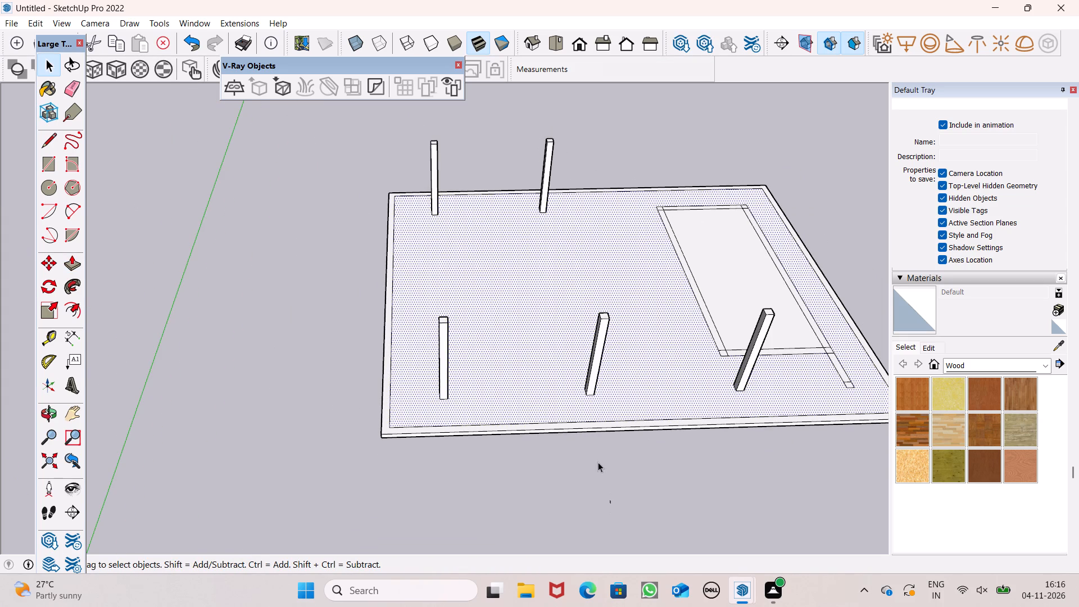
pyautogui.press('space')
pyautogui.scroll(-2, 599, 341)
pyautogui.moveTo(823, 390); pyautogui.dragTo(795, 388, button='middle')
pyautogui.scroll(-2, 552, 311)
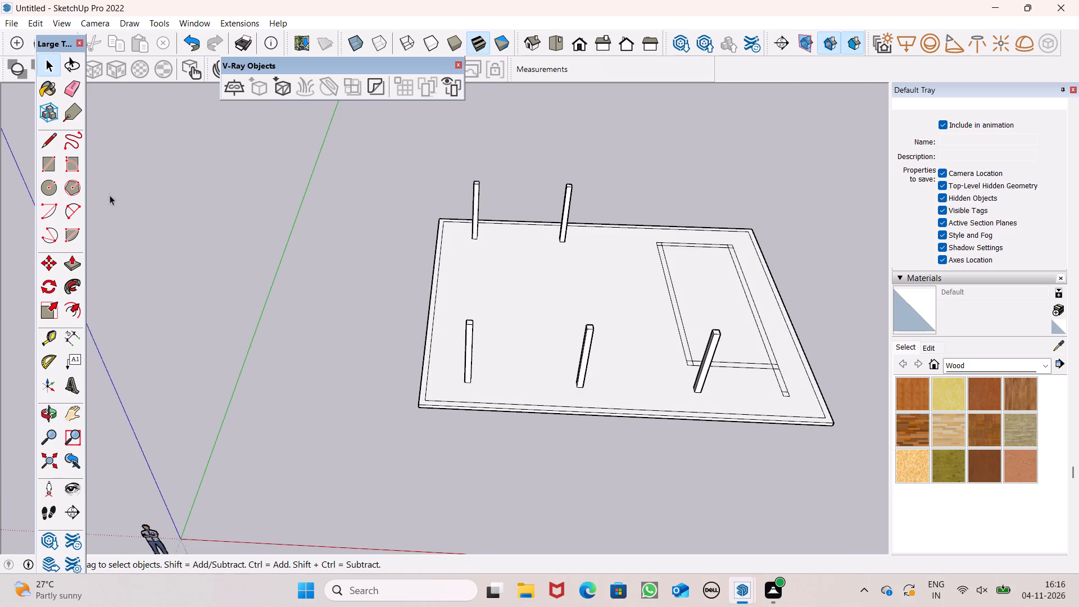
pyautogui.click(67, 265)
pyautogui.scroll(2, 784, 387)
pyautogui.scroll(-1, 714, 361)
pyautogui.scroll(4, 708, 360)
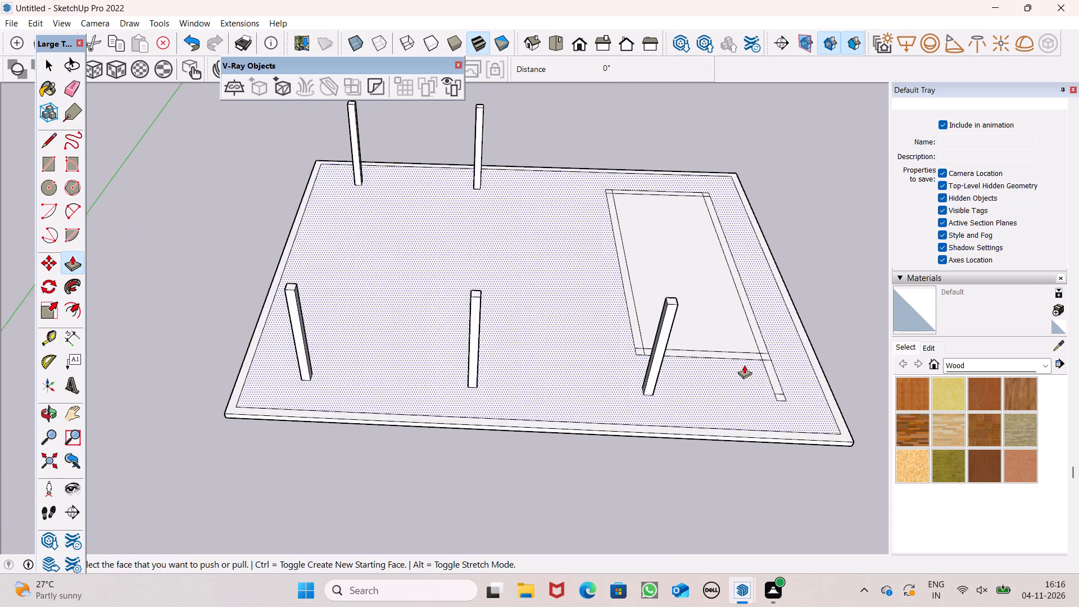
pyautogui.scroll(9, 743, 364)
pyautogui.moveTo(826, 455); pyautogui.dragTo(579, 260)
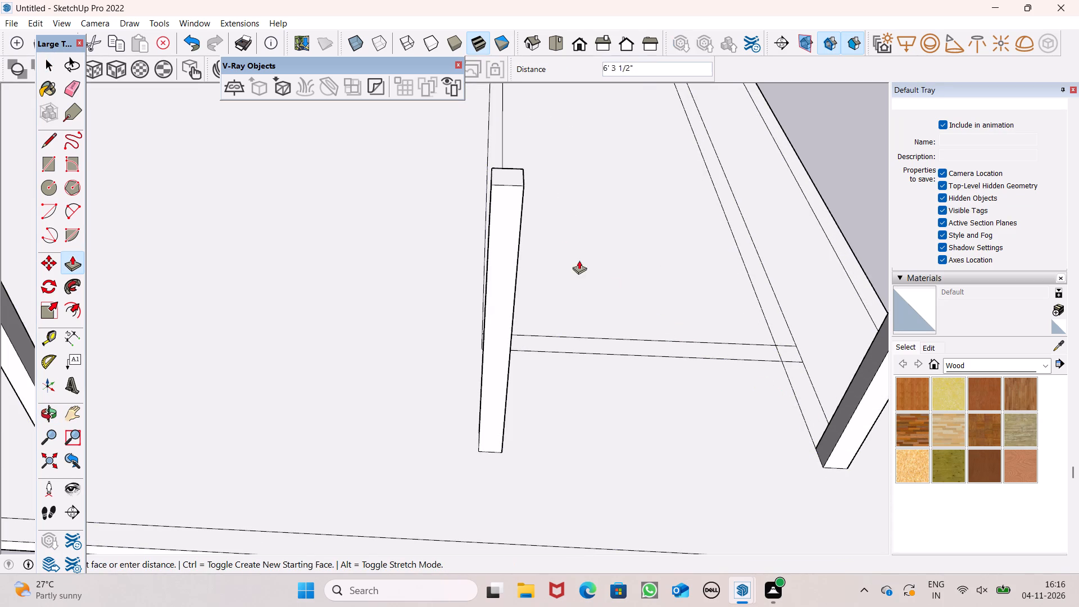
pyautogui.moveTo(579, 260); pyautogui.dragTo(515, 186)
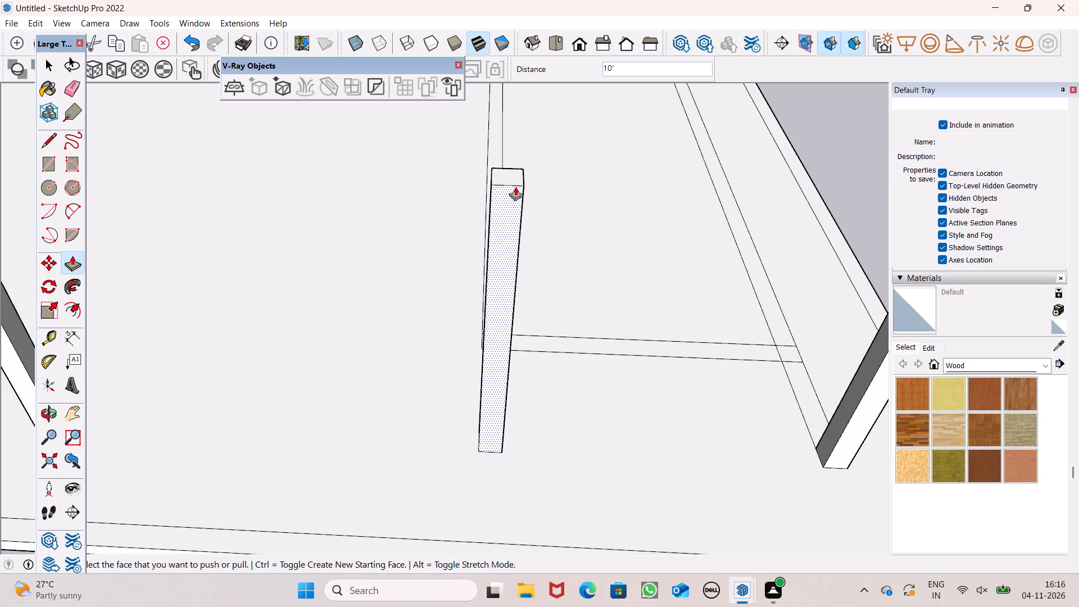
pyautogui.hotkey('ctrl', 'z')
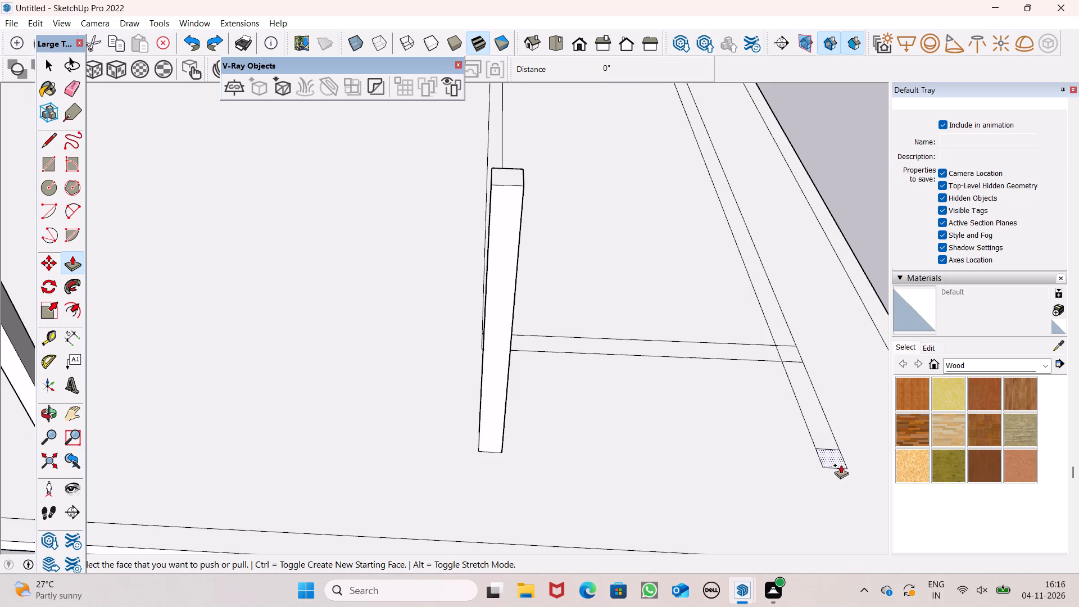
# Extrude the fourth lower-row column to 10' with Push/Pull, matching the neighbouring column's height.
pyautogui.moveTo(839, 461); pyautogui.dragTo(516, 182)
pyautogui.press('space')
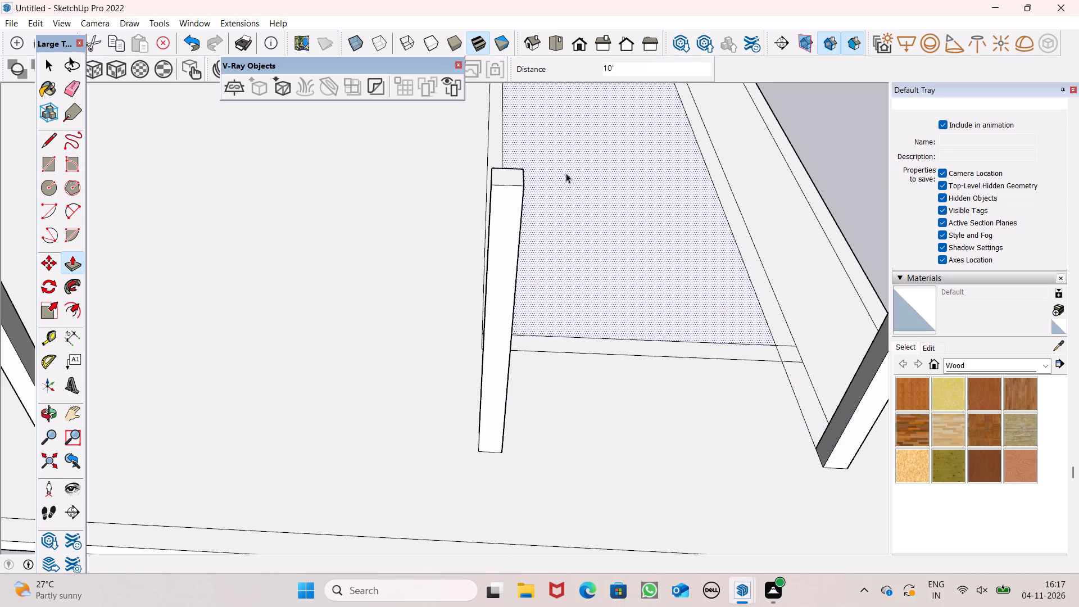
# Erase the two wall extension lines running from the rectangular room outline to the fourth lower-row column.
pyautogui.scroll(-8, 566, 173)
pyautogui.moveTo(607, 263); pyautogui.dragTo(403, 387, button='middle')
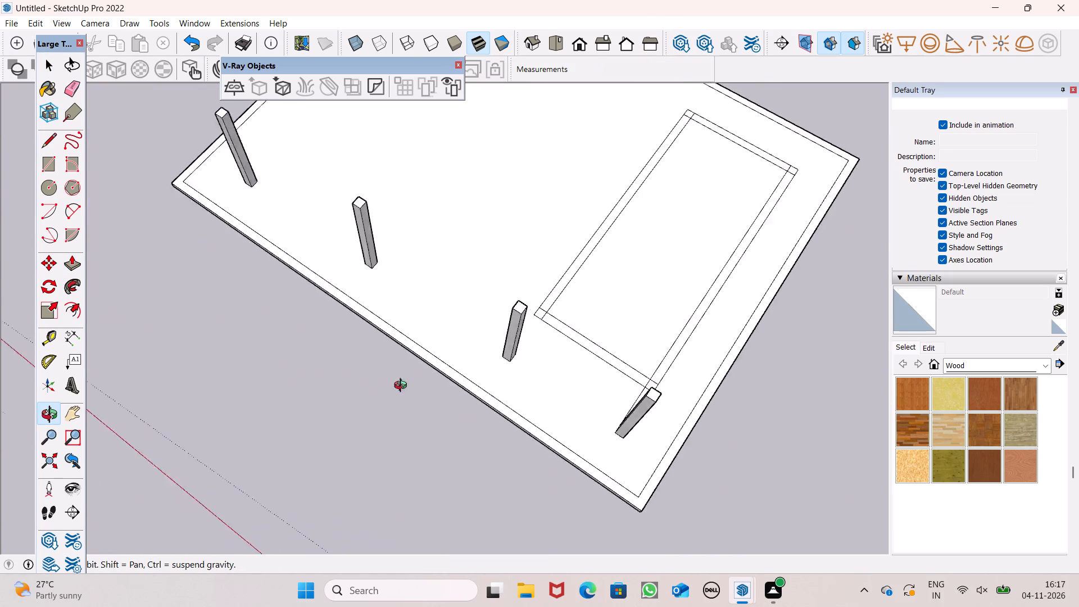
pyautogui.moveTo(403, 387); pyautogui.dragTo(310, 353, button='middle')
pyautogui.scroll(-2, 410, 281)
pyautogui.moveTo(504, 274); pyautogui.dragTo(350, 269, button='middle')
pyautogui.scroll(1, 334, 262)
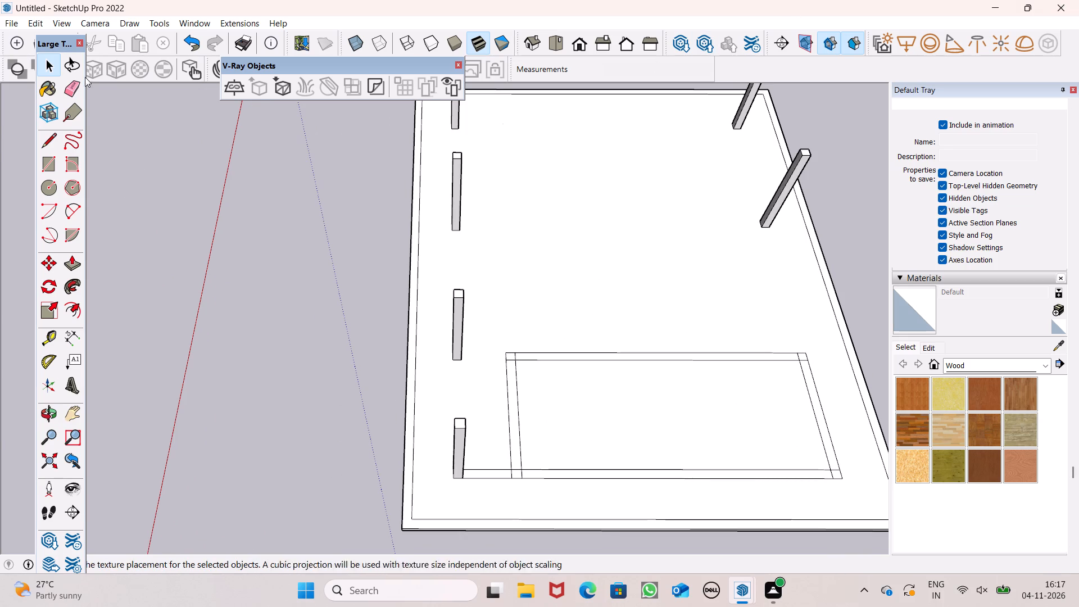
pyautogui.click(64, 86)
pyautogui.scroll(5, 495, 410)
pyautogui.moveTo(482, 483); pyautogui.dragTo(480, 518)
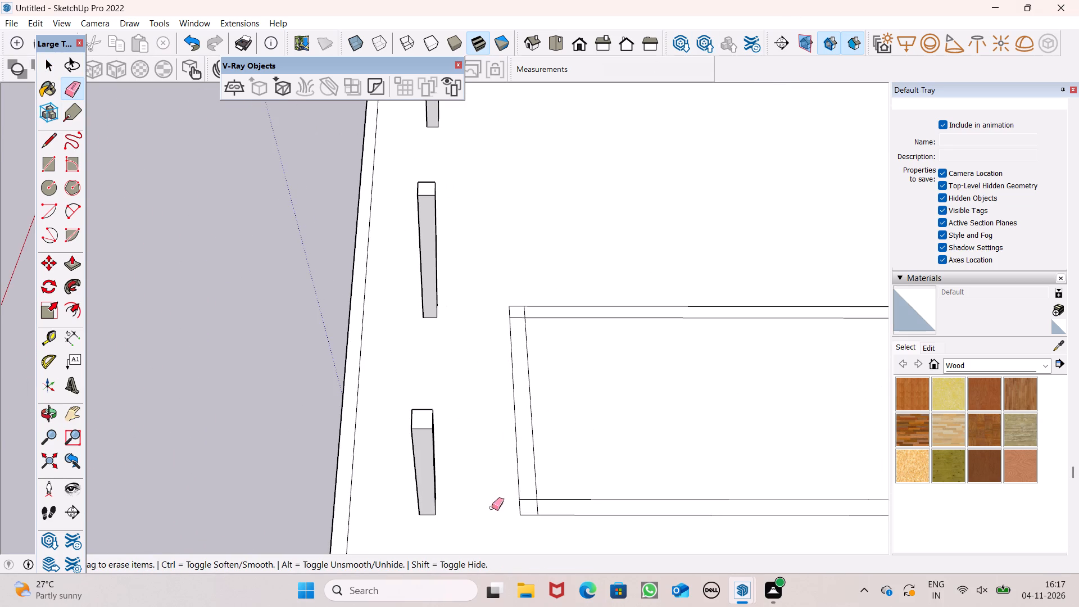
# Erase the overlapping line segments inside the two corners of the room's wall outline facing the lower column row.
pyautogui.scroll(7, 510, 528)
pyautogui.moveTo(546, 469); pyautogui.dragTo(567, 486)
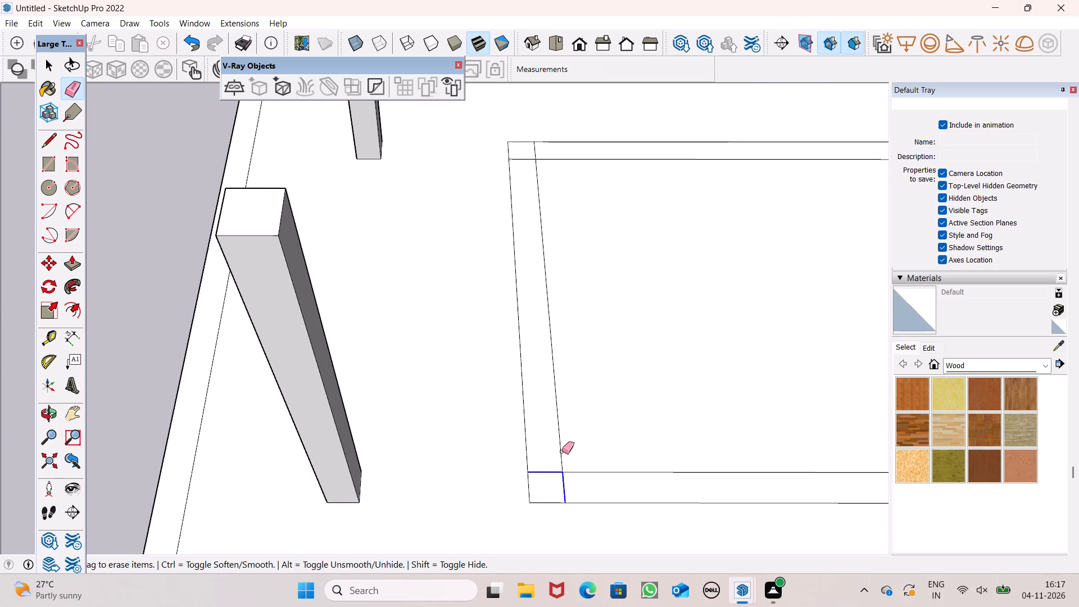
pyautogui.scroll(-7, 562, 451)
pyautogui.scroll(8, 556, 256)
pyautogui.scroll(-1, 552, 284)
pyautogui.scroll(1, 552, 284)
pyautogui.moveTo(545, 279); pyautogui.dragTo(537, 286)
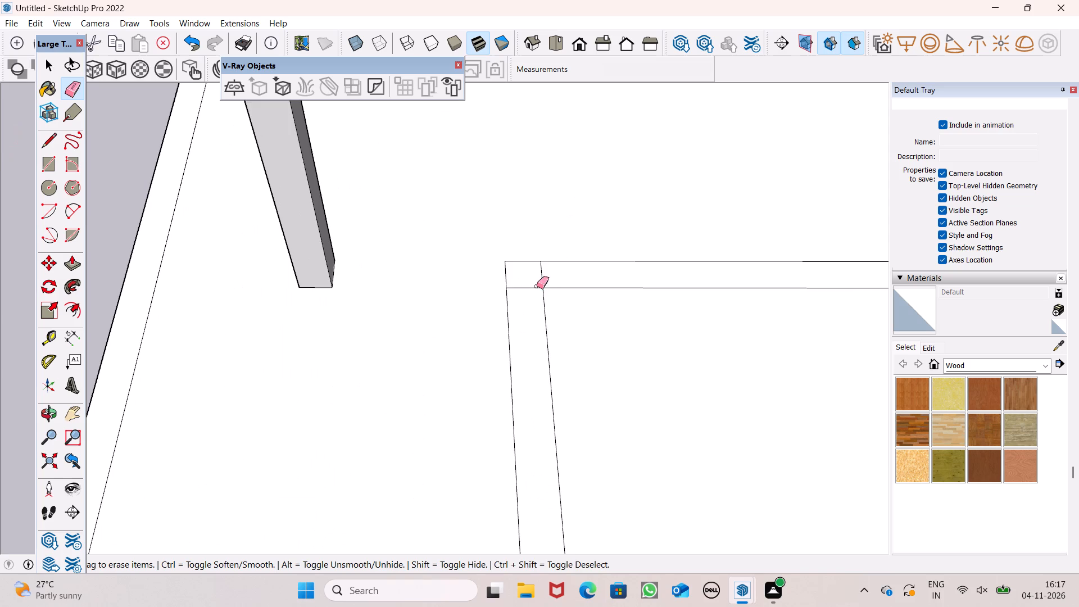
pyautogui.moveTo(537, 286); pyautogui.dragTo(536, 292)
pyautogui.scroll(-14, 483, 201)
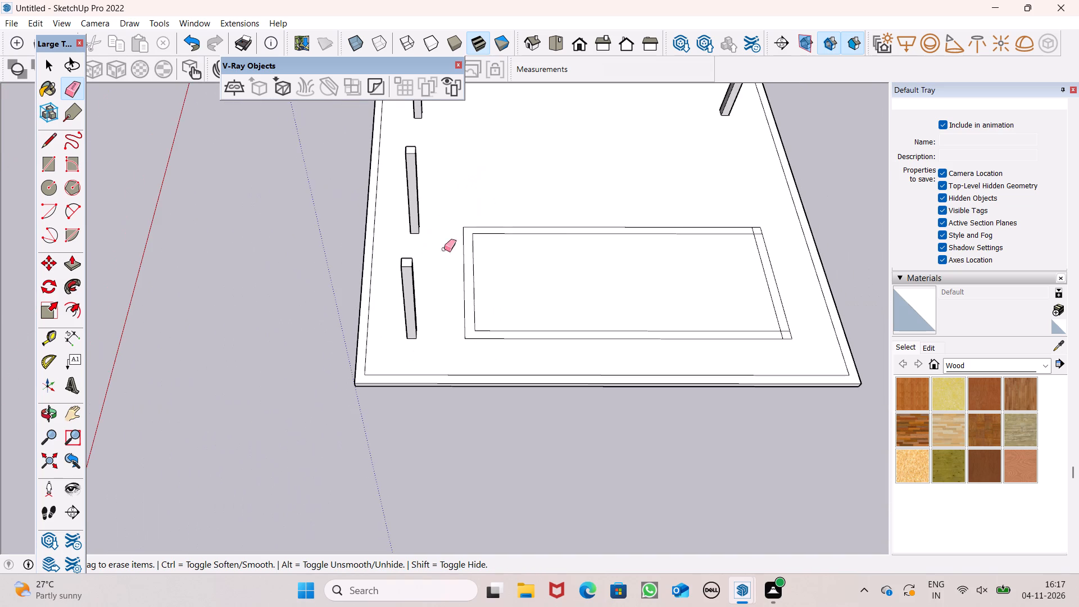
# Erase the overlapping line segments inside the two corners of the room's wall outline farthest from the lower column row.
pyautogui.scroll(7, 849, 223)
pyautogui.scroll(14, 779, 281)
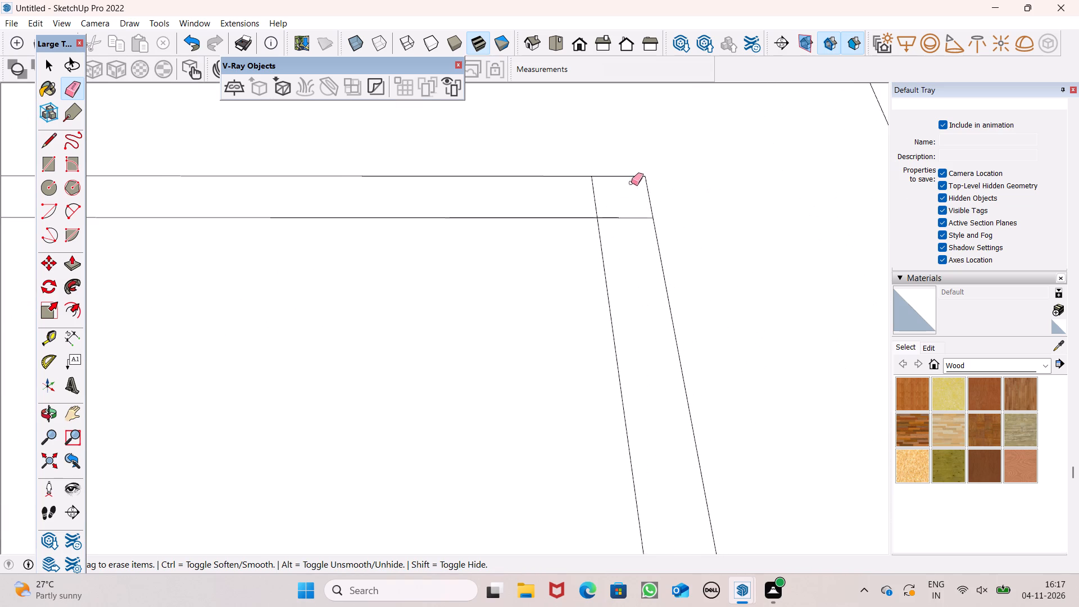
pyautogui.moveTo(584, 201); pyautogui.dragTo(616, 235)
pyautogui.scroll(-7, 641, 116)
pyautogui.scroll(-4, 629, 169)
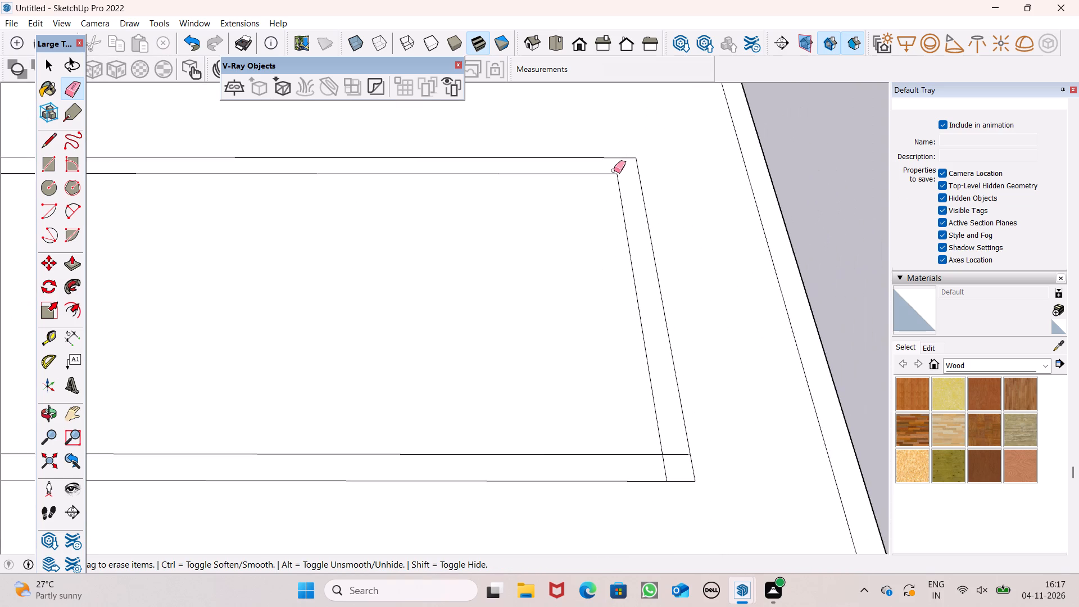
pyautogui.scroll(-6, 615, 124)
pyautogui.scroll(-1, 646, 307)
pyautogui.scroll(9, 628, 303)
pyautogui.scroll(7, 668, 283)
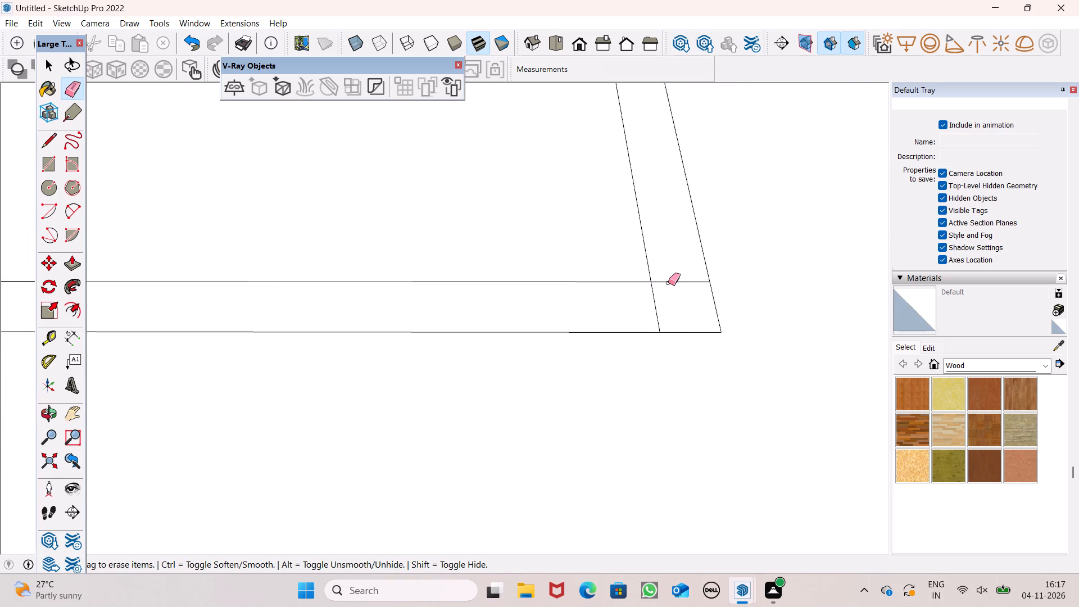
pyautogui.scroll(4, 668, 283)
pyautogui.moveTo(670, 269); pyautogui.dragTo(648, 320)
pyautogui.scroll(-7, 709, 268)
pyautogui.scroll(-8, 772, 291)
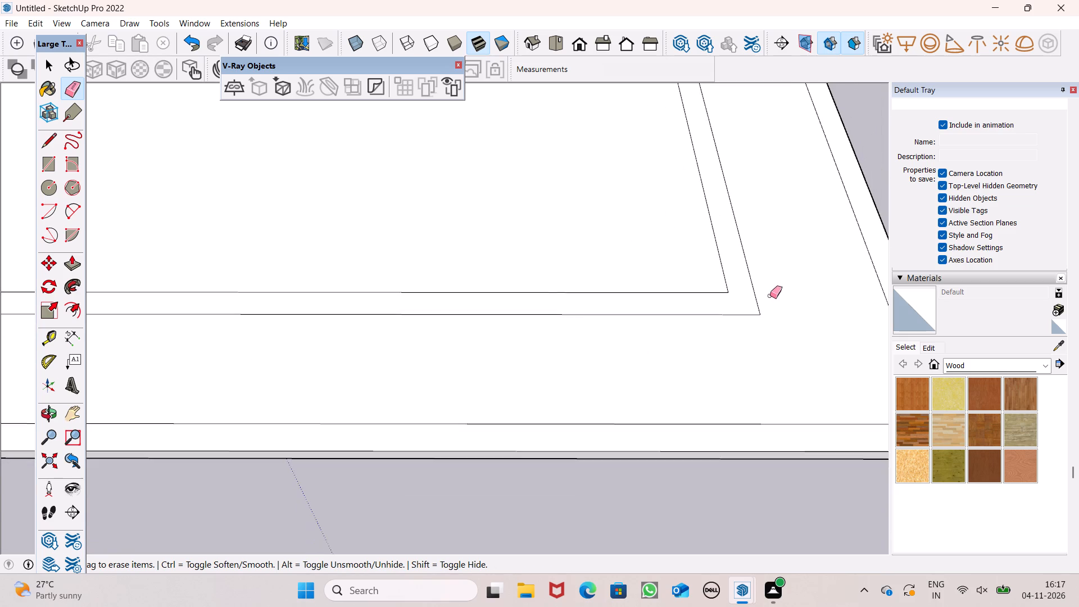
# Examine the raised columns and the cleaned-up wall outline from several angles.
pyautogui.scroll(-12, 768, 303)
pyautogui.moveTo(711, 324); pyautogui.dragTo(678, 287, button='middle')
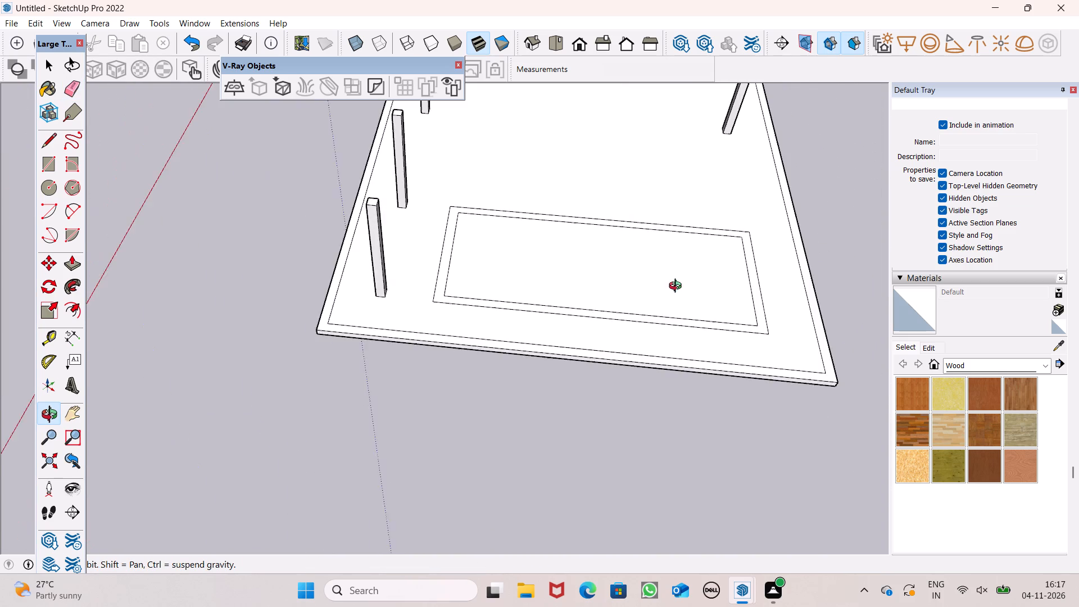
pyautogui.moveTo(678, 287); pyautogui.dragTo(679, 218, button='middle')
pyautogui.scroll(-2, 675, 276)
pyautogui.moveTo(564, 327); pyautogui.dragTo(937, 215, button='middle')
pyautogui.moveTo(411, 330); pyautogui.dragTo(513, 189, button='middle')
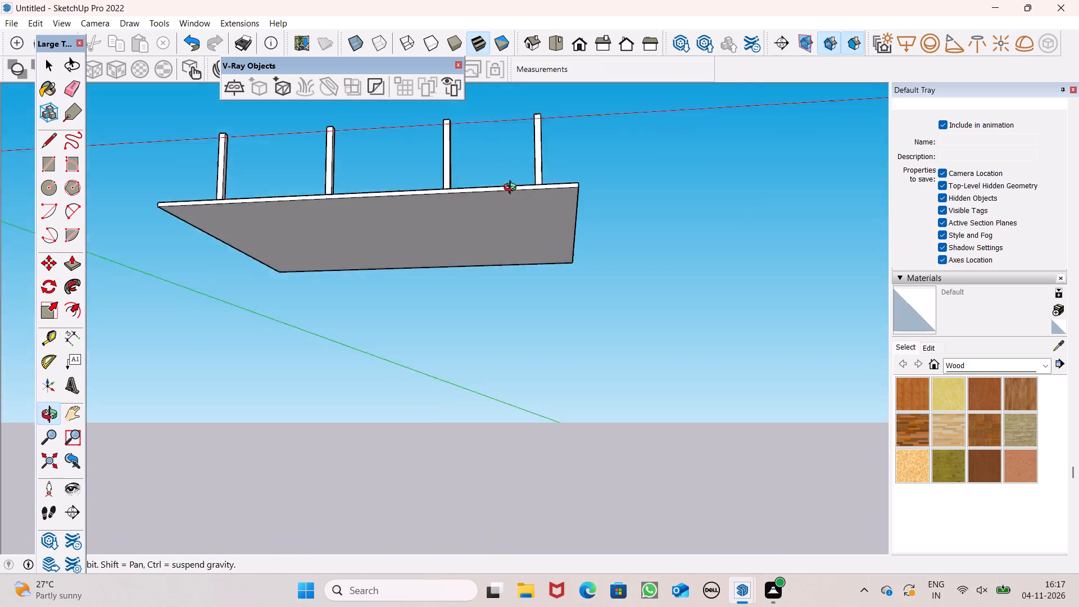
pyautogui.moveTo(513, 189); pyautogui.dragTo(487, 379, button='middle')
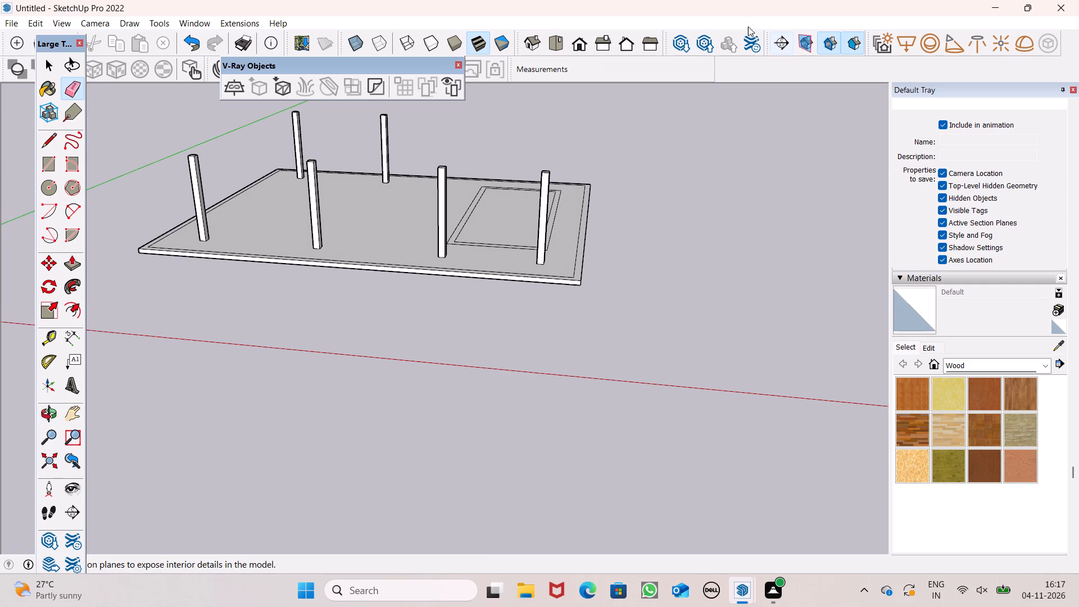
pyautogui.scroll(-5, 639, 74)
pyautogui.moveTo(677, 162); pyautogui.dragTo(252, 356, button='middle')
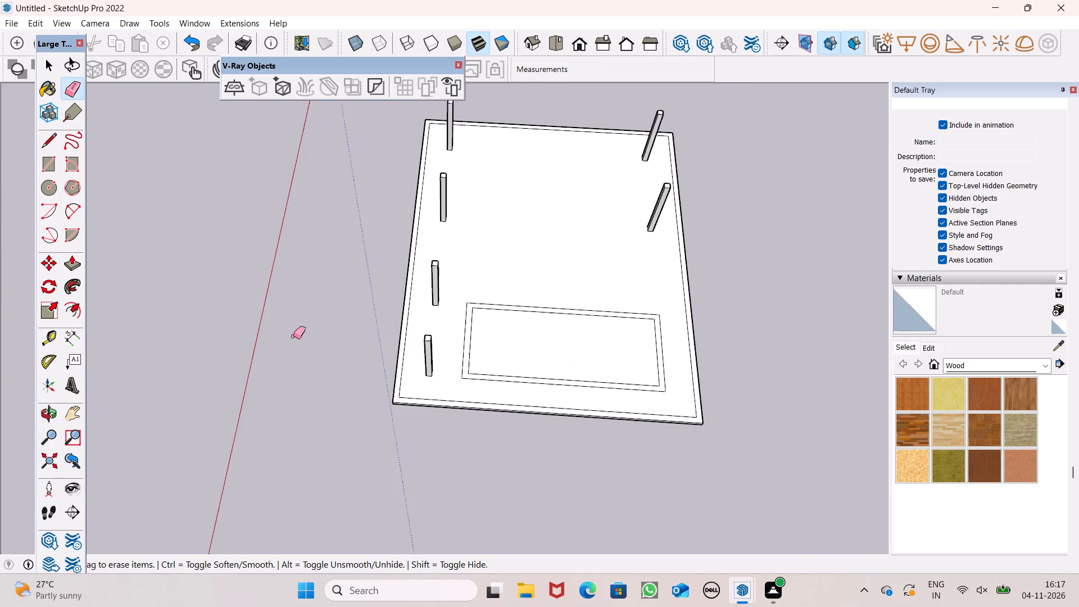
pyautogui.scroll(-2, 480, 218)
pyautogui.moveTo(506, 379); pyautogui.dragTo(502, 414, button='middle')
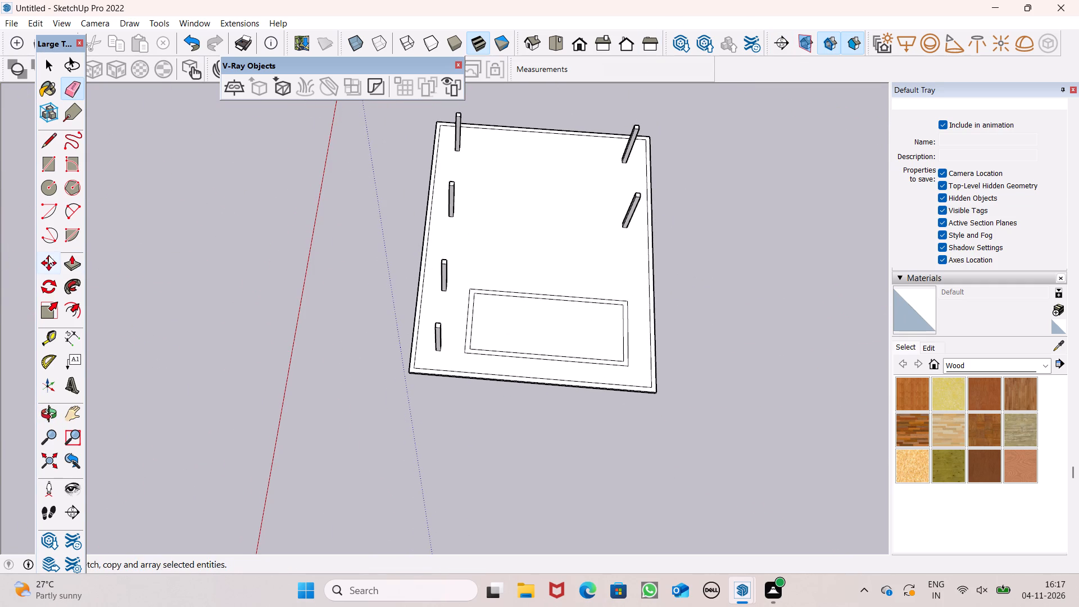
# Extrude the rectangular room's 9" wall outline to 10' with Push/Pull, matching the column height.
pyautogui.click(72, 264)
pyautogui.scroll(4, 461, 363)
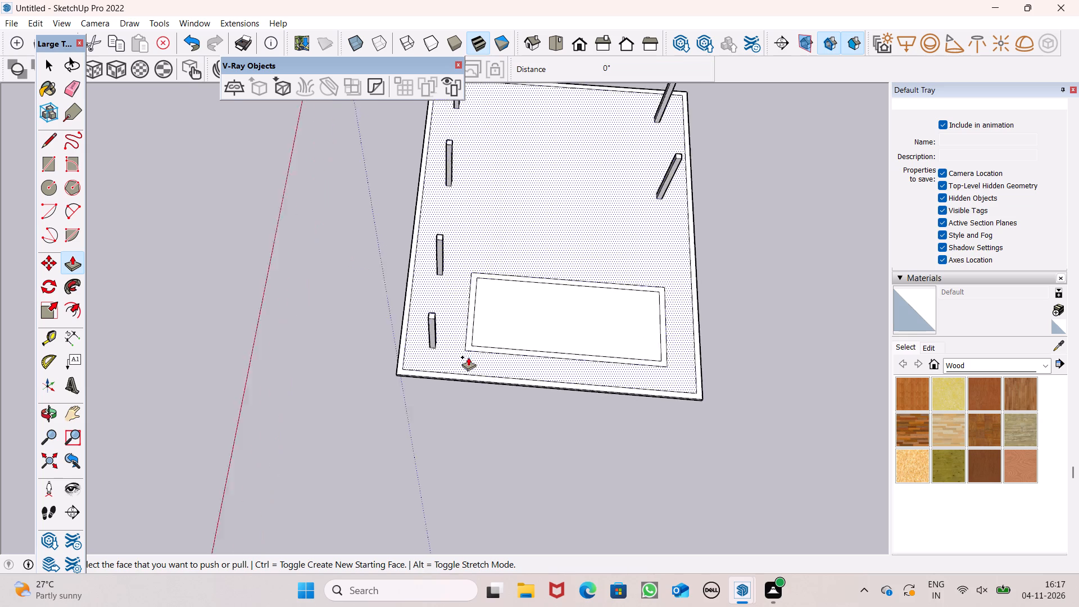
pyautogui.scroll(8, 468, 357)
pyautogui.scroll(-4, 637, 241)
pyautogui.scroll(3, 412, 229)
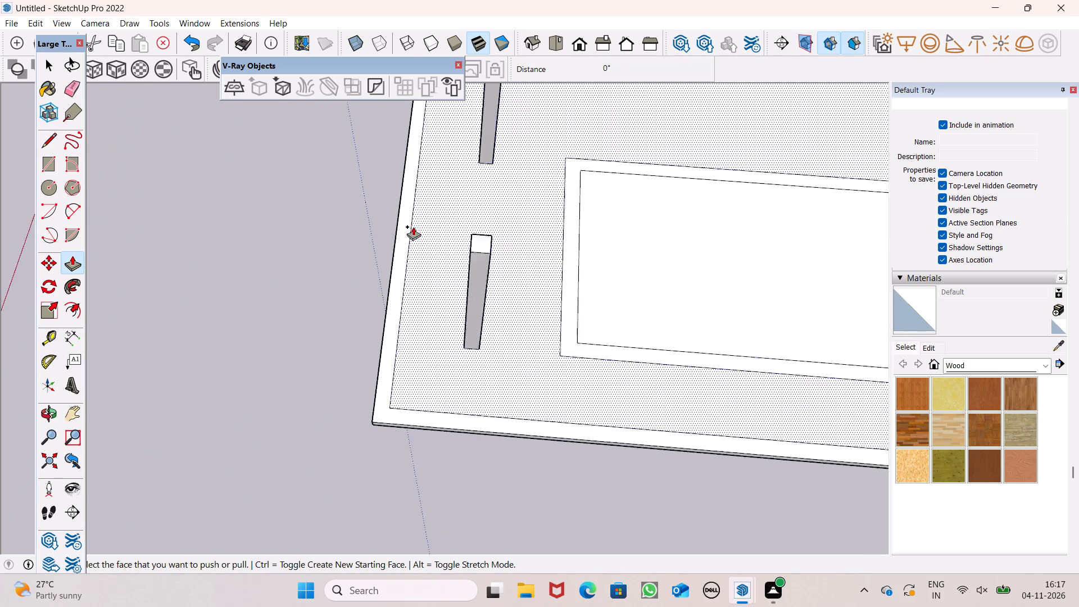
pyautogui.scroll(4, 413, 227)
pyautogui.moveTo(652, 427); pyautogui.dragTo(623, 329)
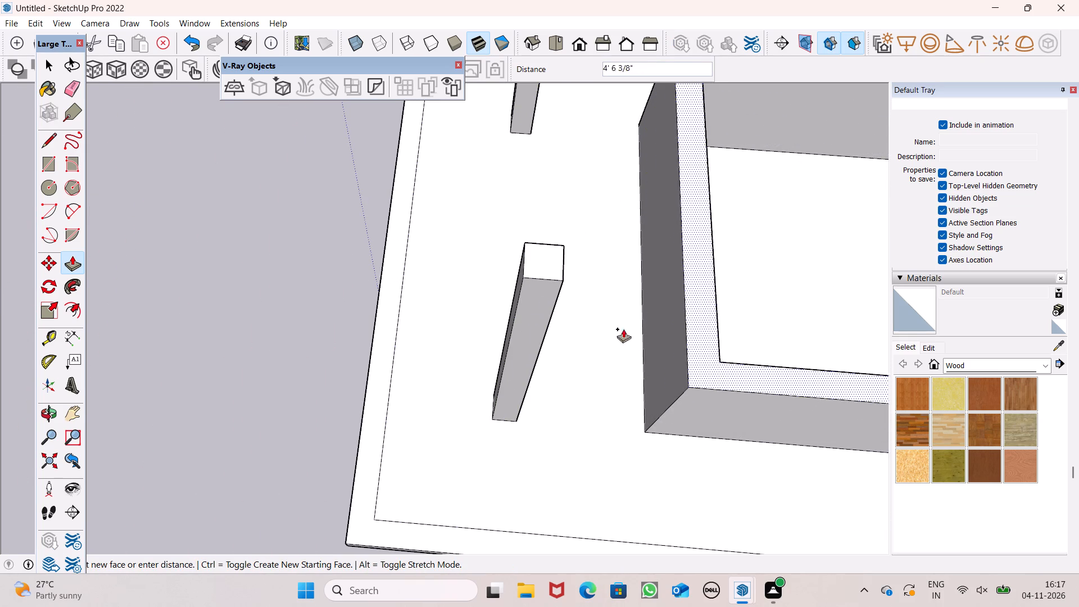
pyautogui.moveTo(623, 329); pyautogui.dragTo(559, 282)
# Examine the raised room walls and columns from several angles.
pyautogui.scroll(-8, 437, 155)
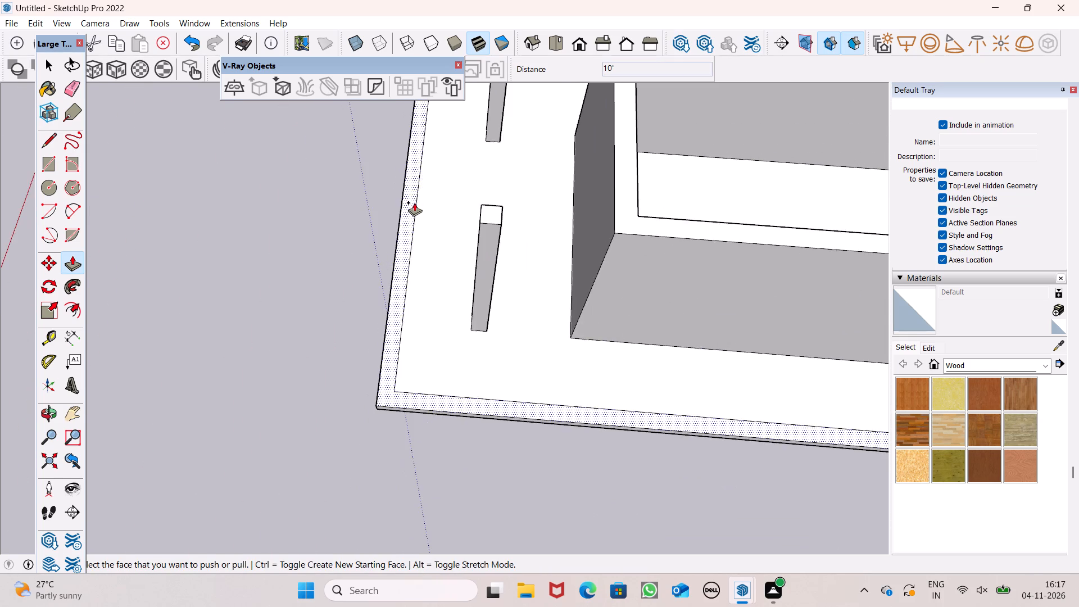
pyautogui.scroll(-3, 414, 202)
pyautogui.moveTo(475, 318); pyautogui.dragTo(715, 135, button='middle')
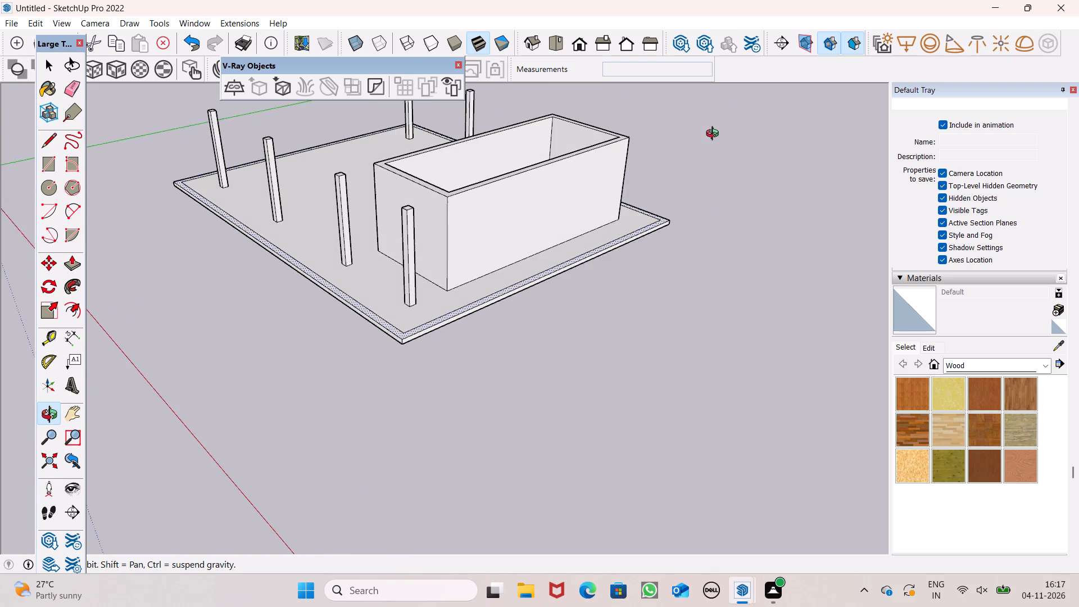
pyautogui.moveTo(715, 135); pyautogui.dragTo(769, 134, button='middle')
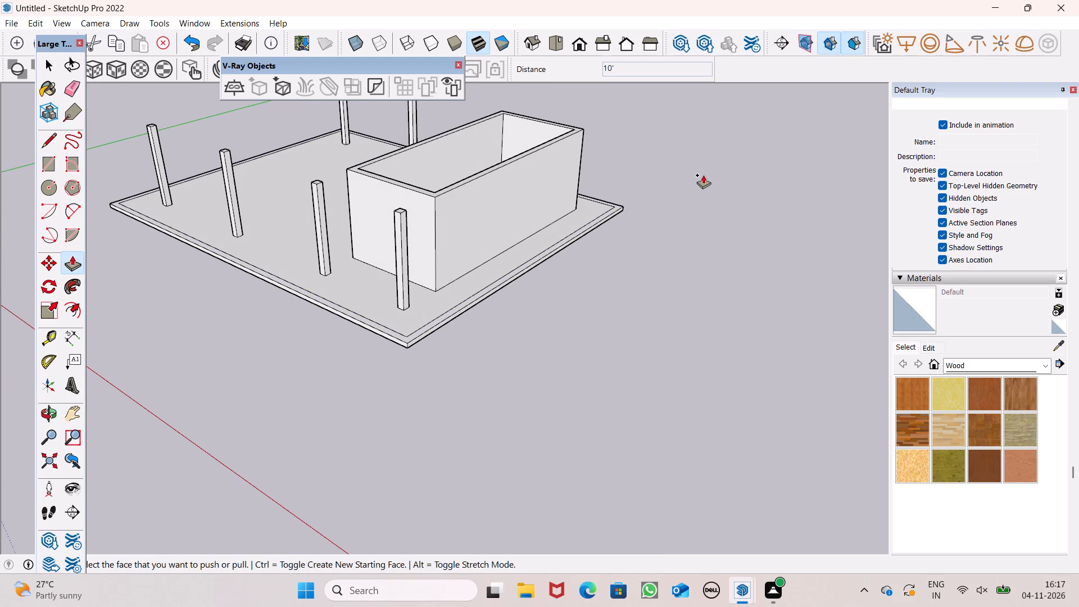
pyautogui.scroll(-2, 643, 210)
pyautogui.moveTo(574, 316); pyautogui.dragTo(774, 270, button='middle')
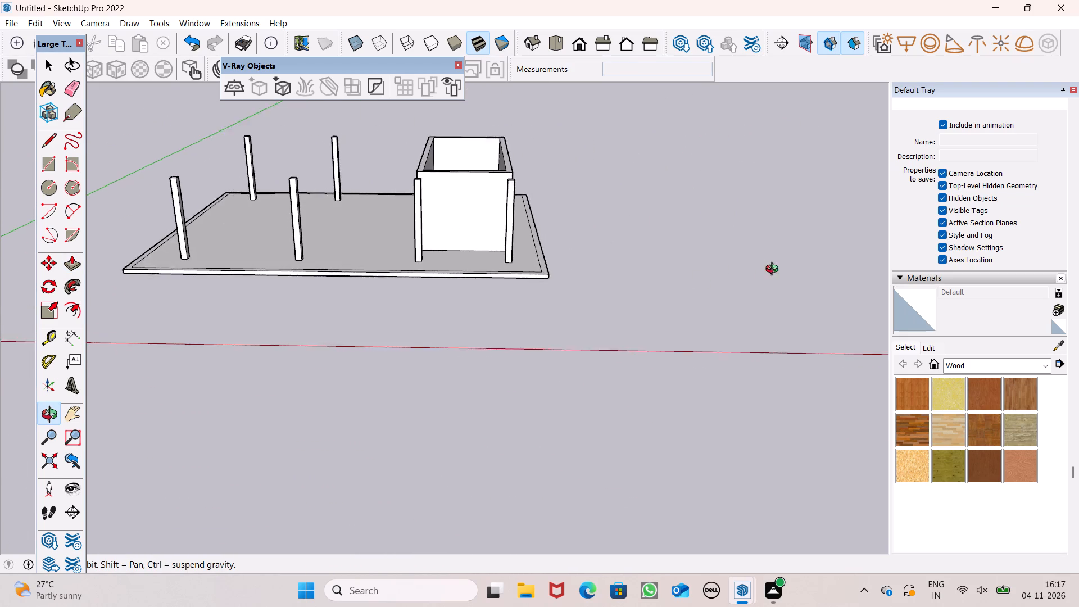
# Examine the raised room walls and columns on the slab from several angles.
pyautogui.moveTo(774, 270); pyautogui.dragTo(785, 285, button='middle')
pyautogui.scroll(-4, 769, 245)
pyautogui.scroll(1, 769, 245)
pyautogui.scroll(-2, 750, 221)
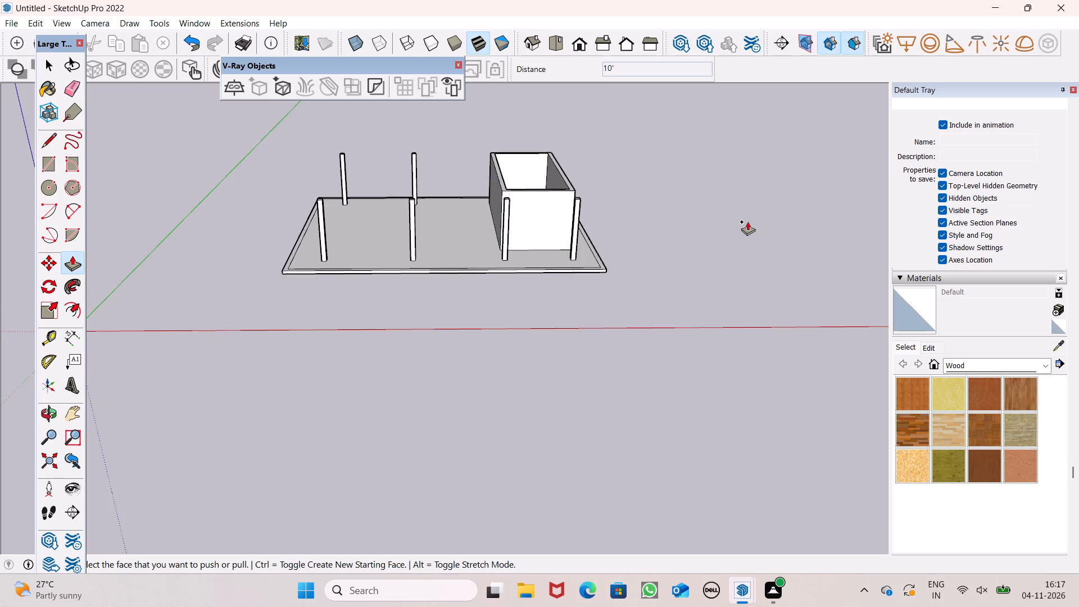
pyautogui.moveTo(747, 221); pyautogui.dragTo(696, 212, button='middle')
pyautogui.scroll(1, 747, 221)
pyautogui.scroll(-3, 689, 197)
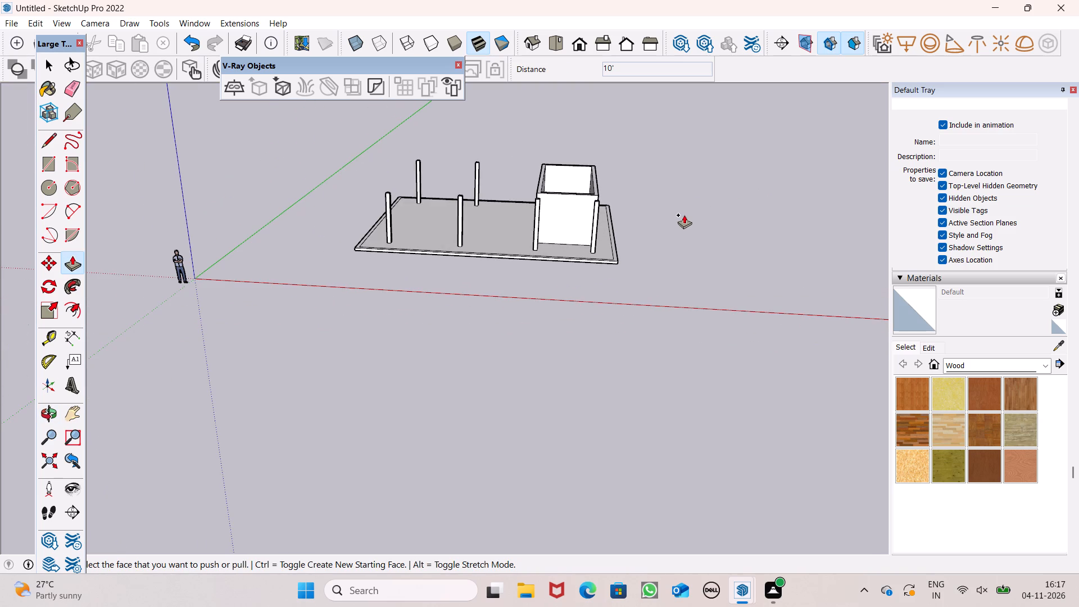
pyautogui.scroll(1, 460, 146)
pyautogui.scroll(-1, 462, 143)
pyautogui.scroll(4, 463, 143)
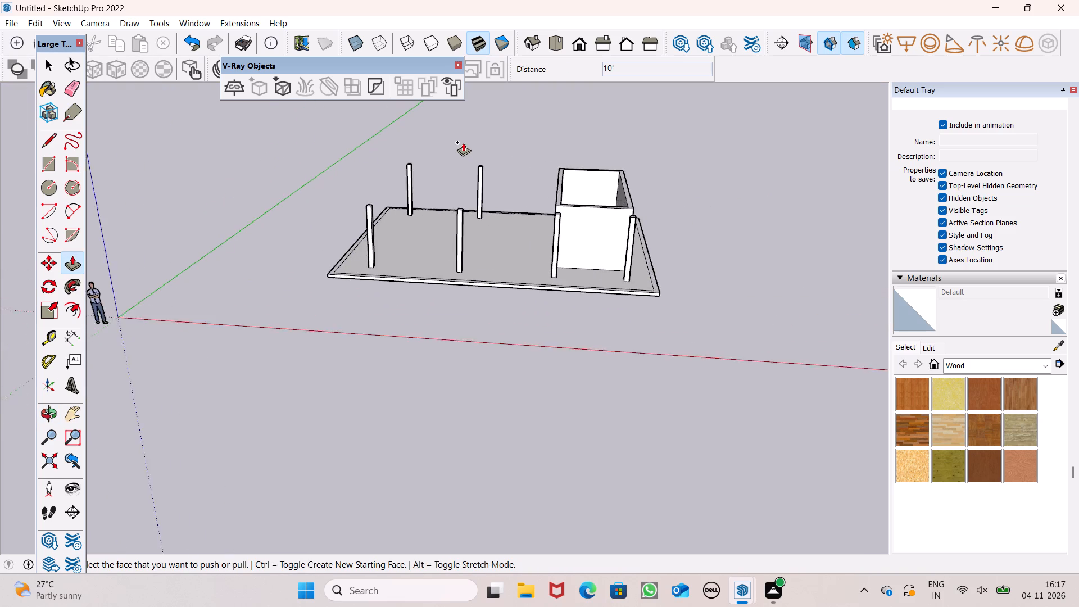
pyautogui.scroll(1, 532, 268)
pyautogui.moveTo(532, 275); pyautogui.dragTo(543, 328, button='middle')
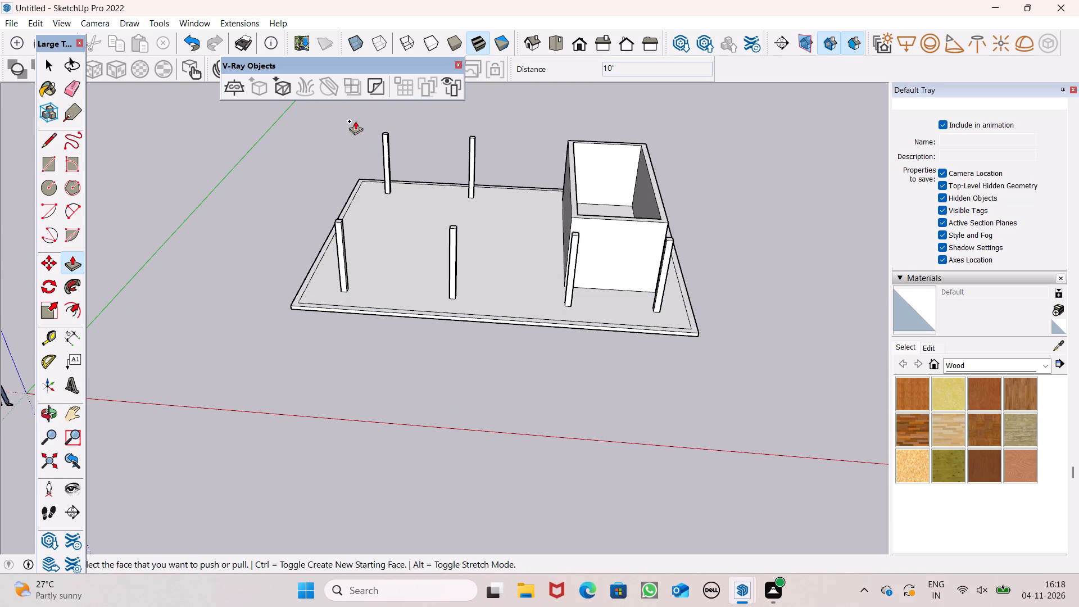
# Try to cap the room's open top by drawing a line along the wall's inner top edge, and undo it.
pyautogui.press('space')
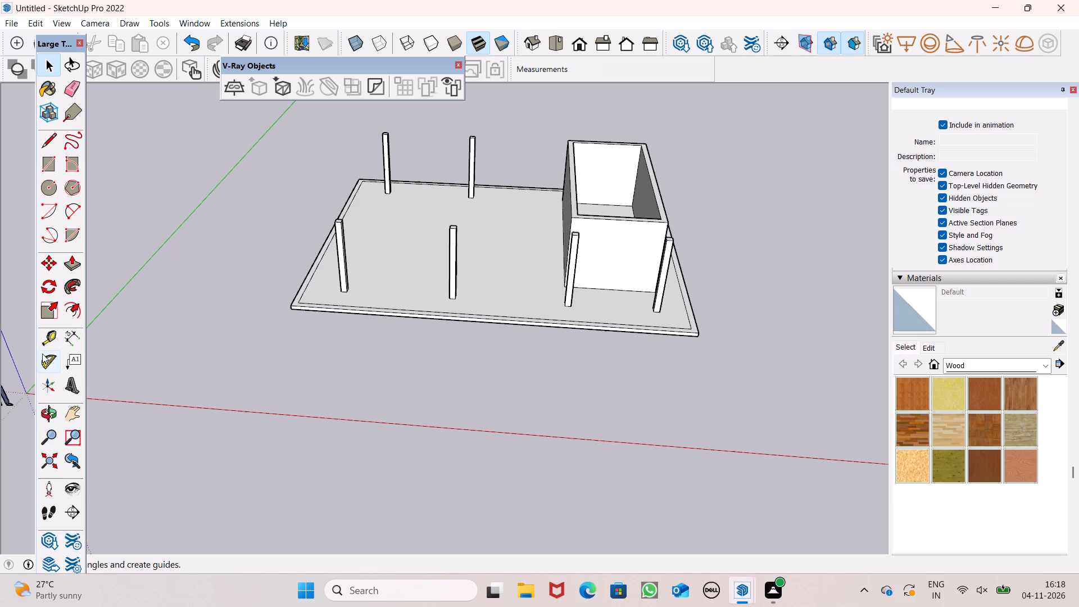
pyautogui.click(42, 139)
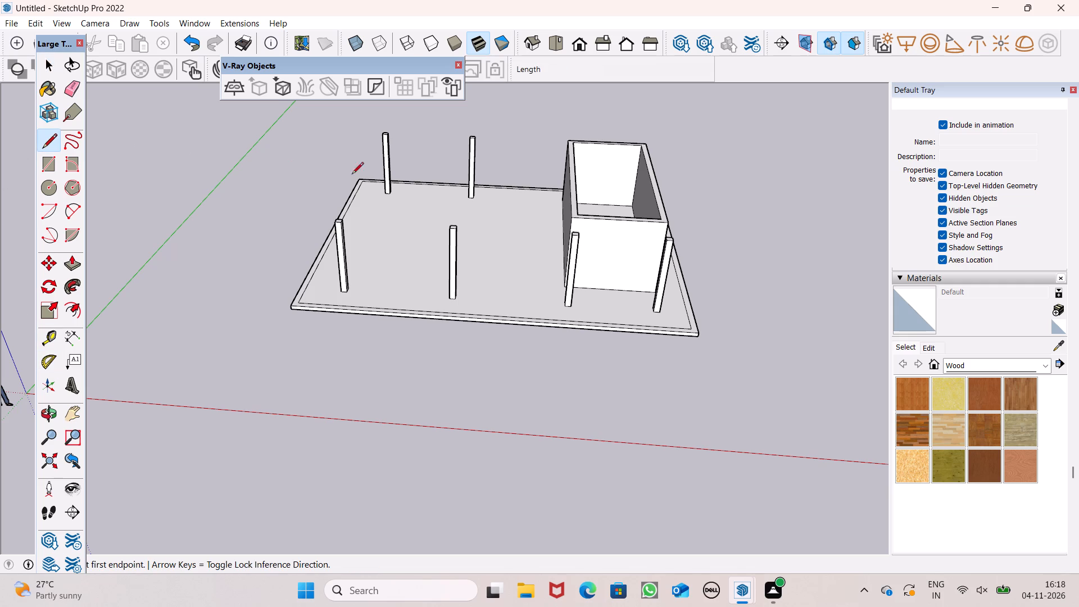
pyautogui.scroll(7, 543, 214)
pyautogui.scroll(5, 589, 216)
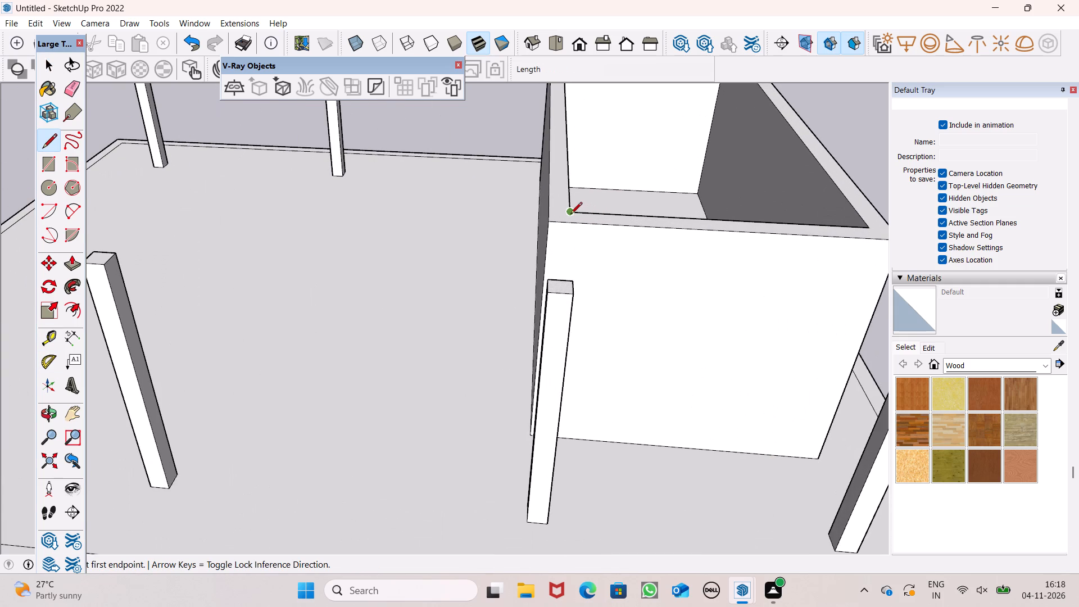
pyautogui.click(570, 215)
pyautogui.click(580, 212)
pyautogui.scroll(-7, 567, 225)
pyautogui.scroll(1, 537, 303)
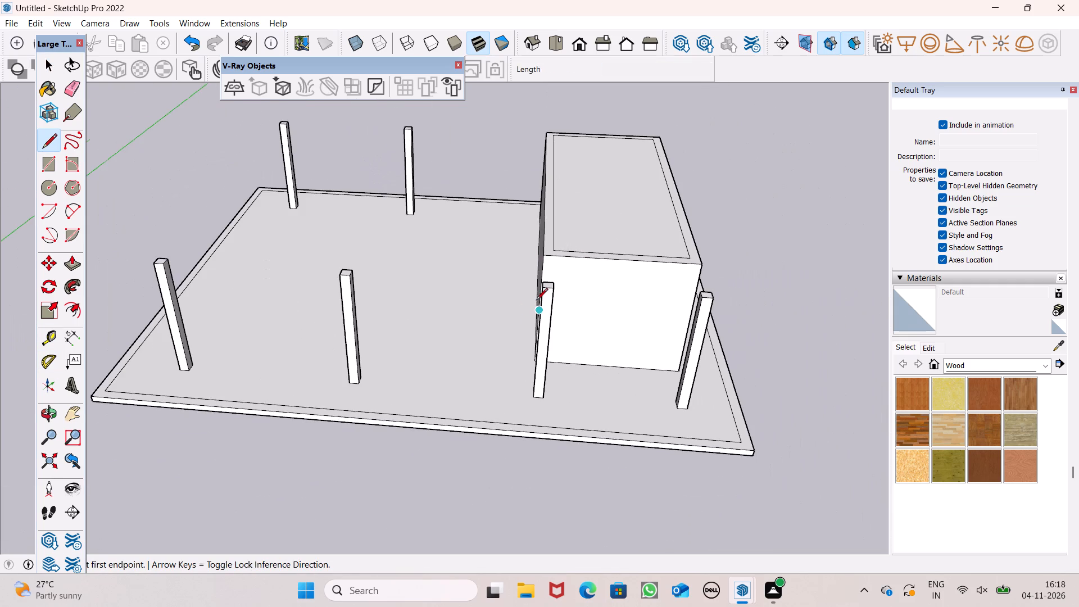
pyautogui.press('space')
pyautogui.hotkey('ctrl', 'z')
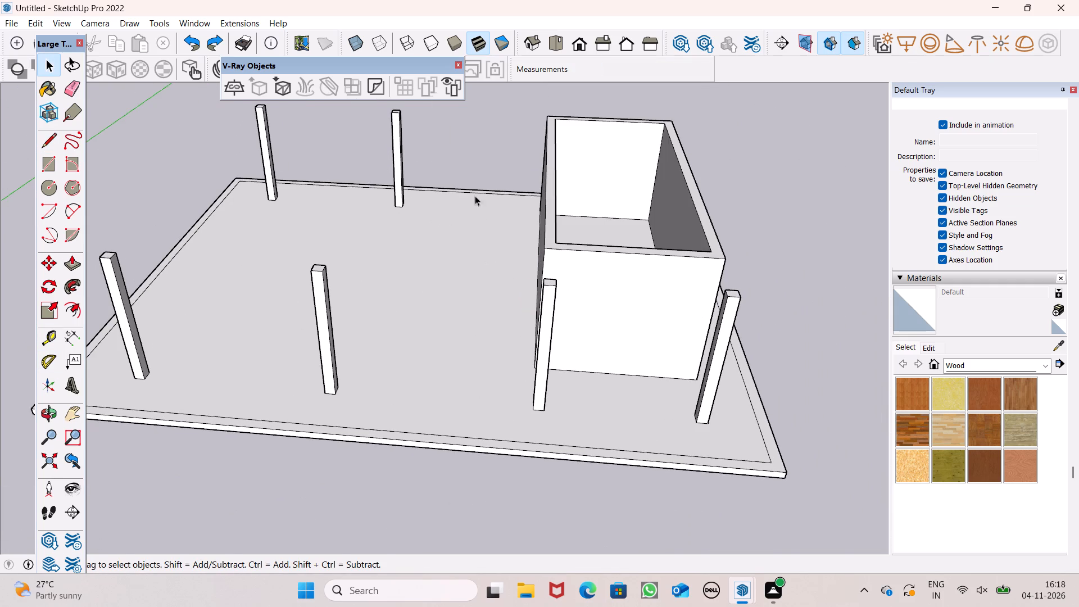
# Push/Pull the top face of the room's walls up by 2' to form a band above column height.
pyautogui.scroll(3, 408, 179)
pyautogui.click(64, 262)
pyautogui.scroll(-4, 307, 257)
pyautogui.scroll(2, 660, 310)
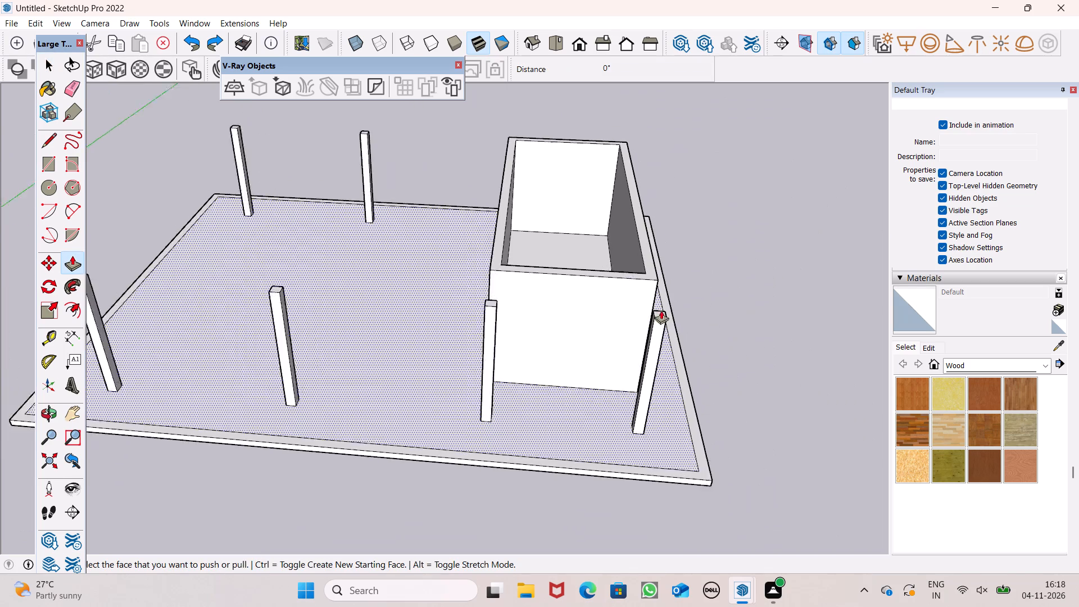
pyautogui.scroll(2, 661, 310)
pyautogui.scroll(2, 661, 253)
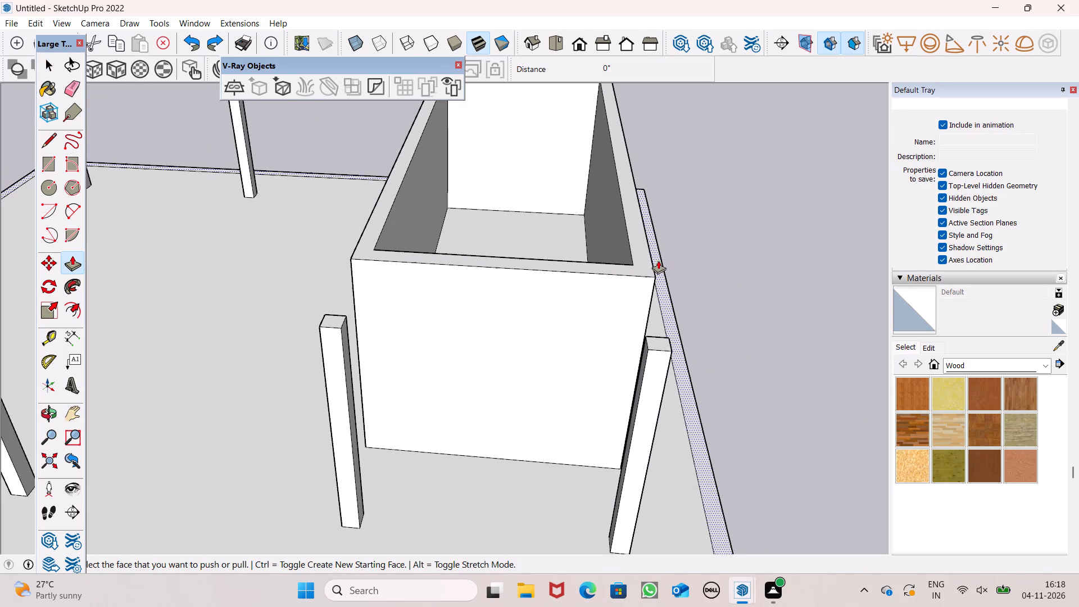
pyautogui.moveTo(650, 265); pyautogui.dragTo(649, 230)
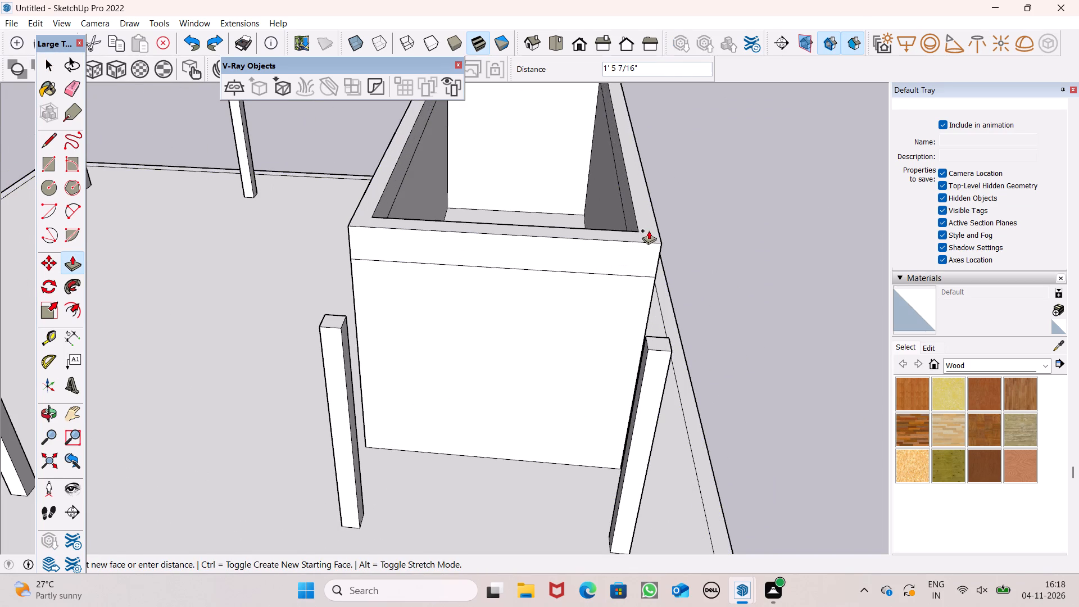
pyautogui.moveTo(649, 230); pyautogui.dragTo(645, 218)
pyautogui.write("2'")
pyautogui.press('Return')
pyautogui.scroll(-6, 682, 217)
pyautogui.press('space')
pyautogui.scroll(-3, 753, 254)
# Push/Pull the end face of the 2' band outward about 4' 8 11/16" over the two columns beside the room.
pyautogui.moveTo(680, 287); pyautogui.dragTo(902, 234, button='middle')
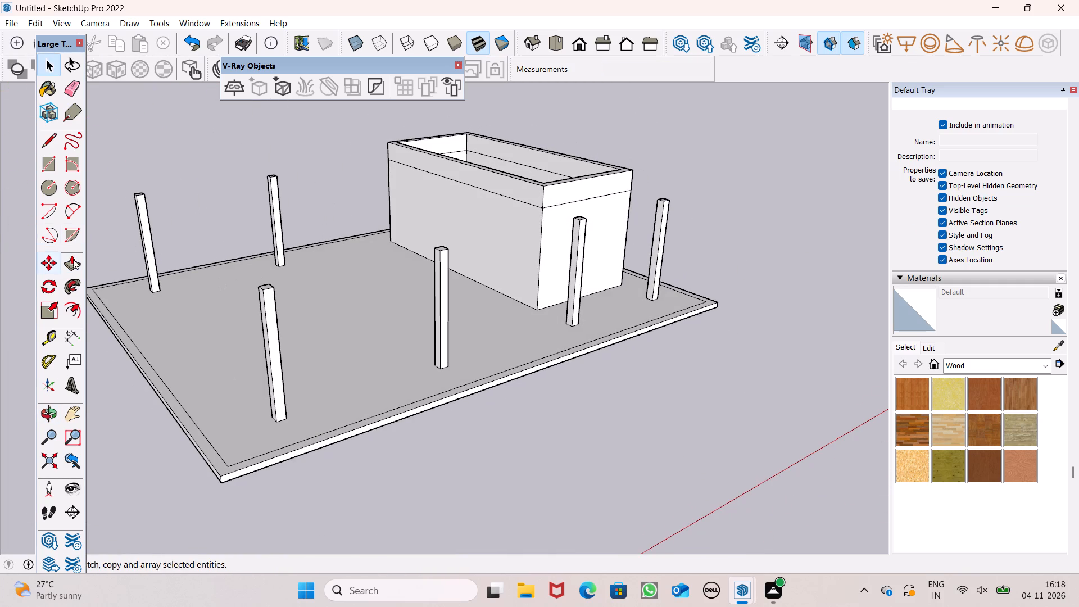
pyautogui.moveTo(66, 262); pyautogui.dragTo(81, 262)
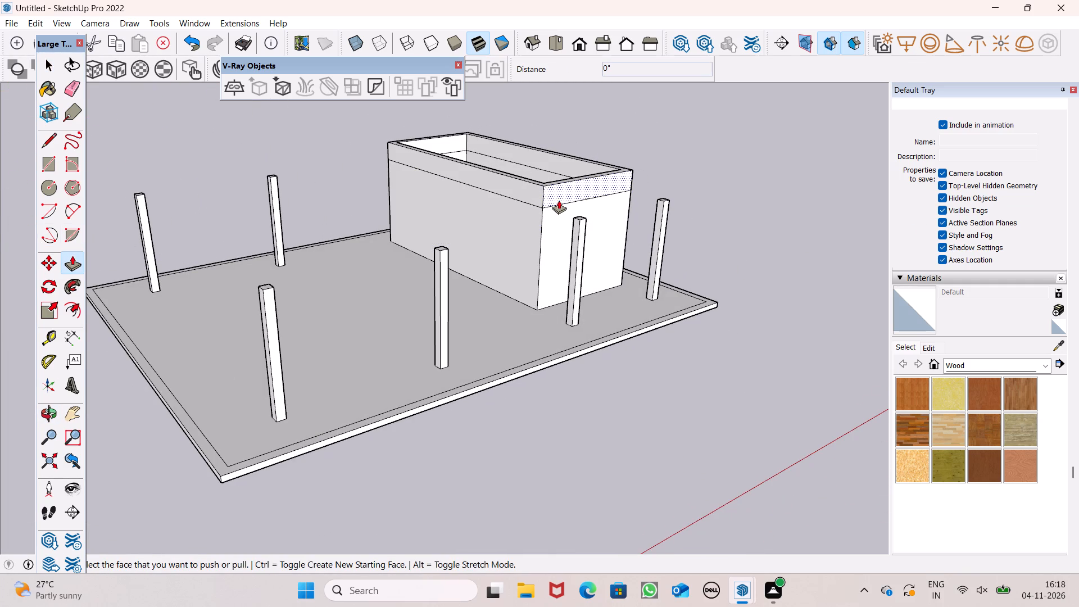
pyautogui.moveTo(559, 200); pyautogui.dragTo(582, 223)
pyautogui.scroll(-3, 624, 216)
# Draw a vertical line across the extended band's long side face near its outer end, marking off a beam-width face above the column.
pyautogui.moveTo(483, 232); pyautogui.dragTo(612, 216, button='middle')
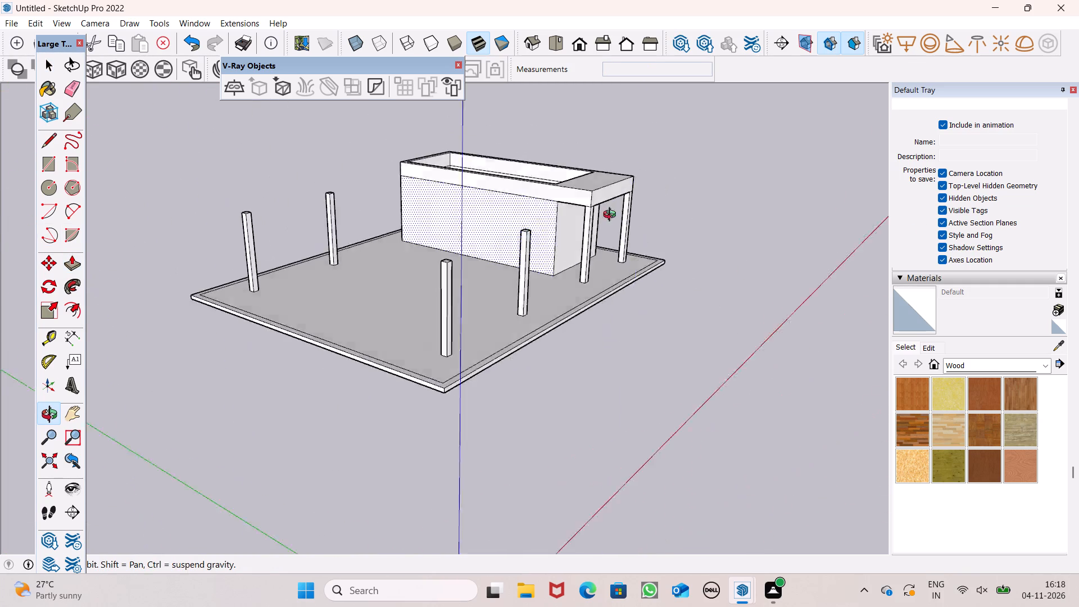
pyautogui.moveTo(612, 216); pyautogui.dragTo(718, 244, button='middle')
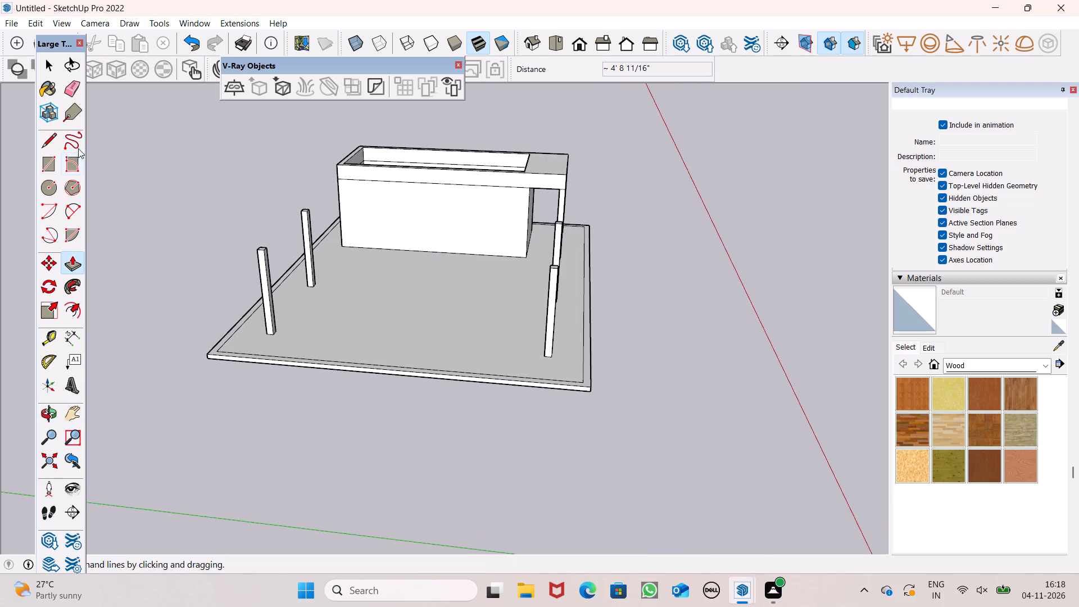
pyautogui.moveTo(47, 145); pyautogui.dragTo(88, 165)
pyautogui.scroll(2, 419, 181)
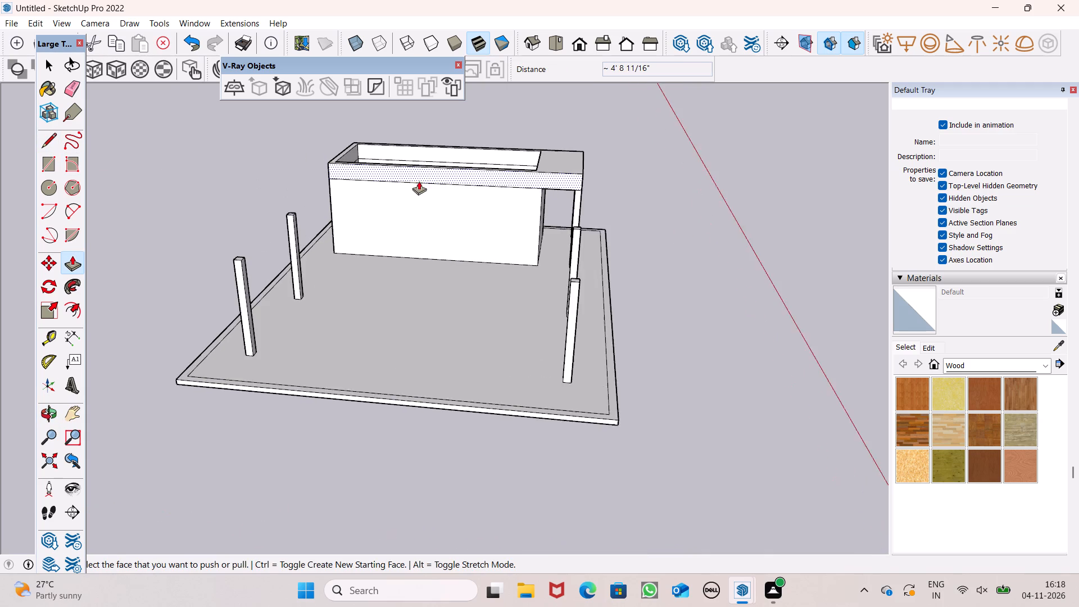
pyautogui.scroll(6, 419, 181)
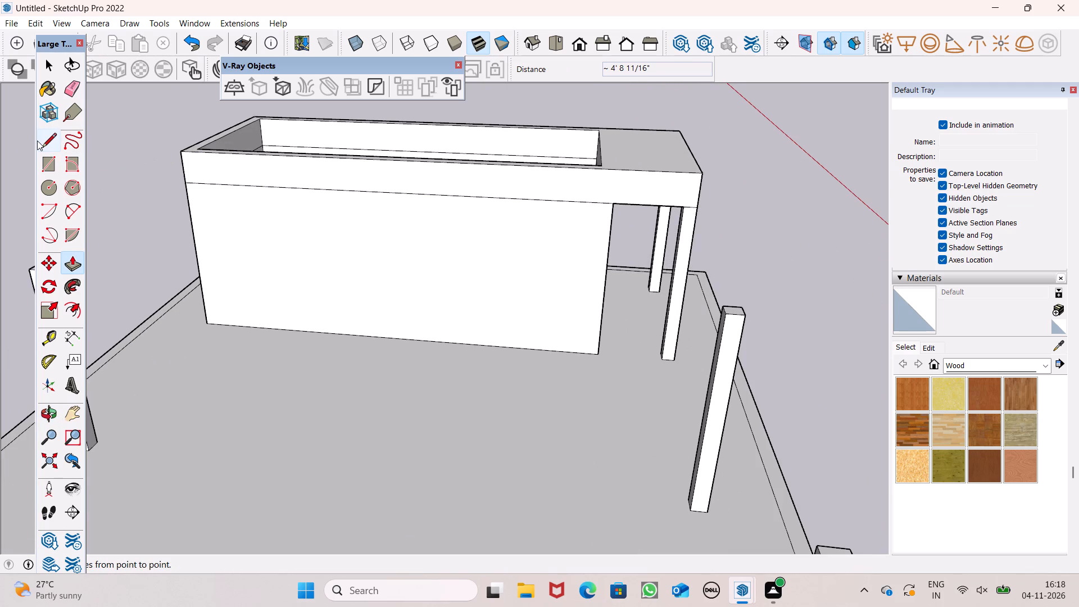
pyautogui.click(46, 139)
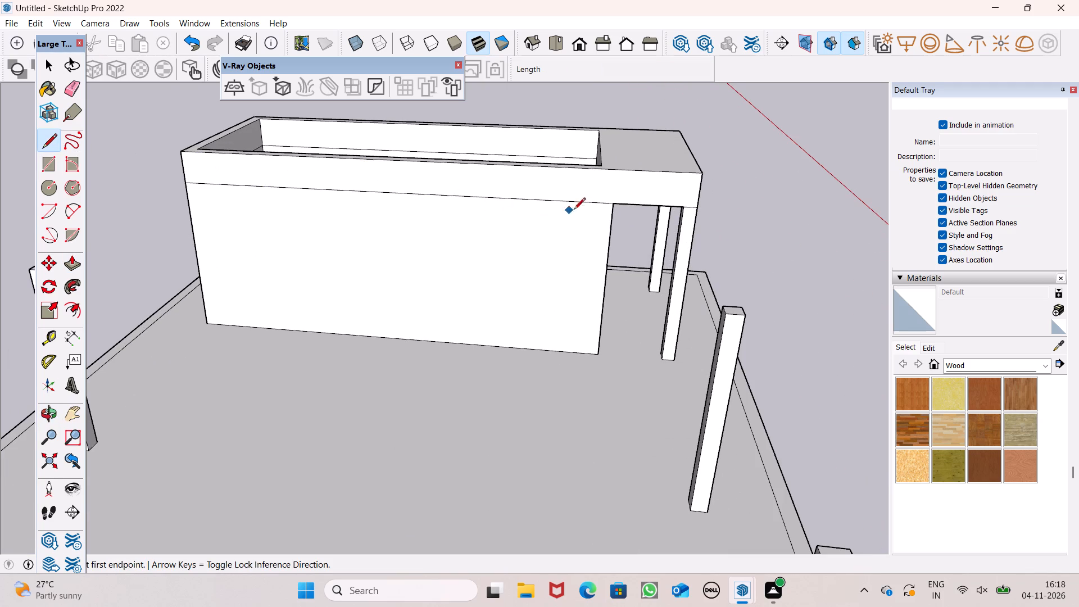
pyautogui.click(675, 175)
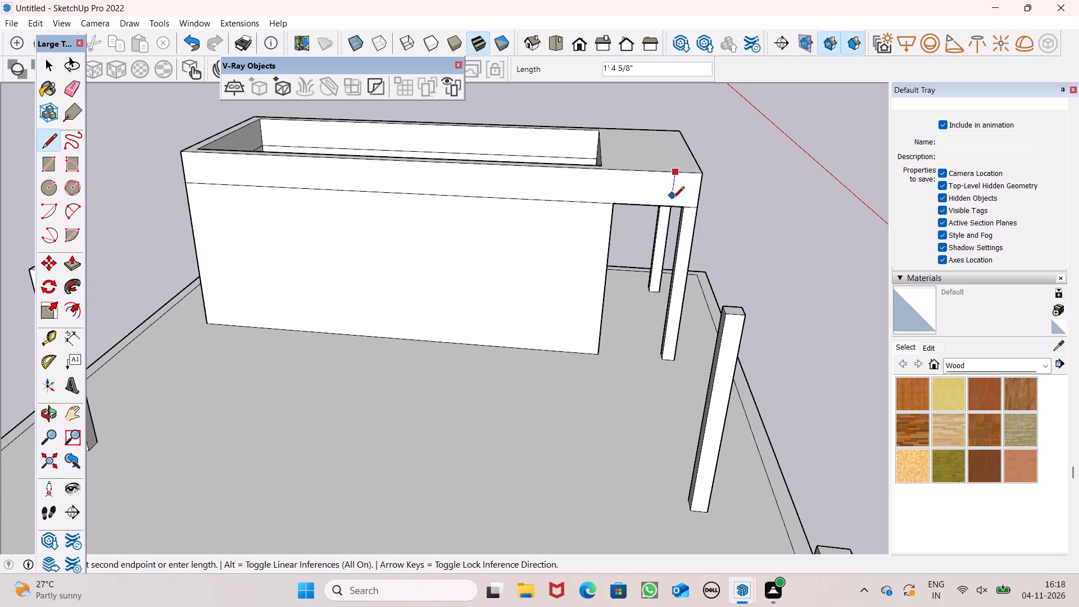
pyautogui.click(670, 207)
pyautogui.scroll(-5, 639, 150)
pyautogui.press('space')
pyautogui.scroll(-1, 651, 160)
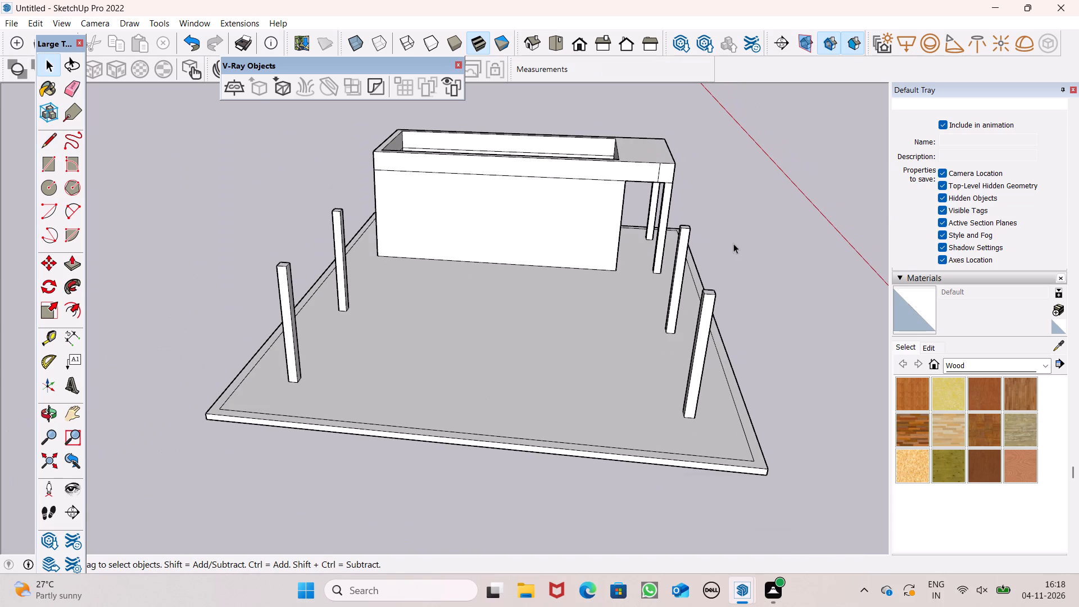
# Push/Pull the marked-off end face about 28' 8 11/16" along the column row to form a beam over the columns.
pyautogui.moveTo(726, 242); pyautogui.dragTo(690, 239, button='middle')
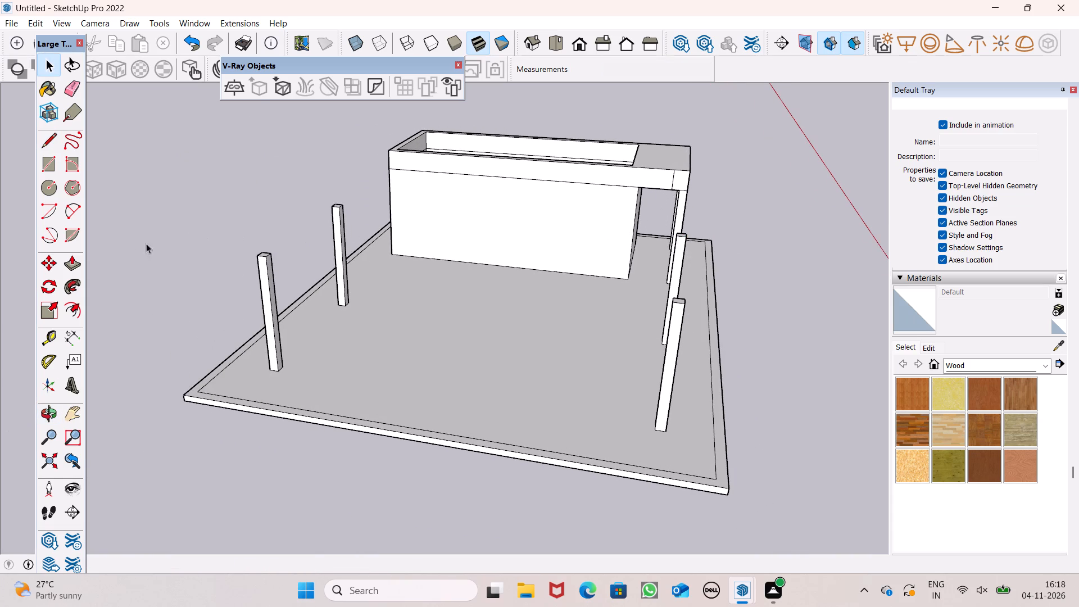
pyautogui.click(70, 266)
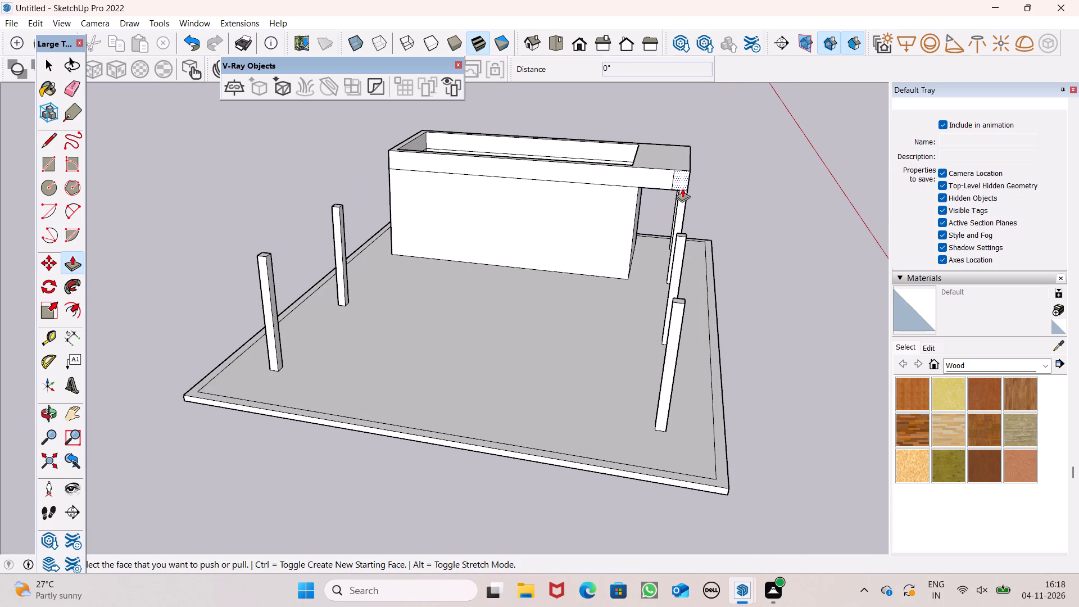
pyautogui.moveTo(682, 188); pyautogui.dragTo(684, 307)
pyautogui.scroll(-2, 632, 256)
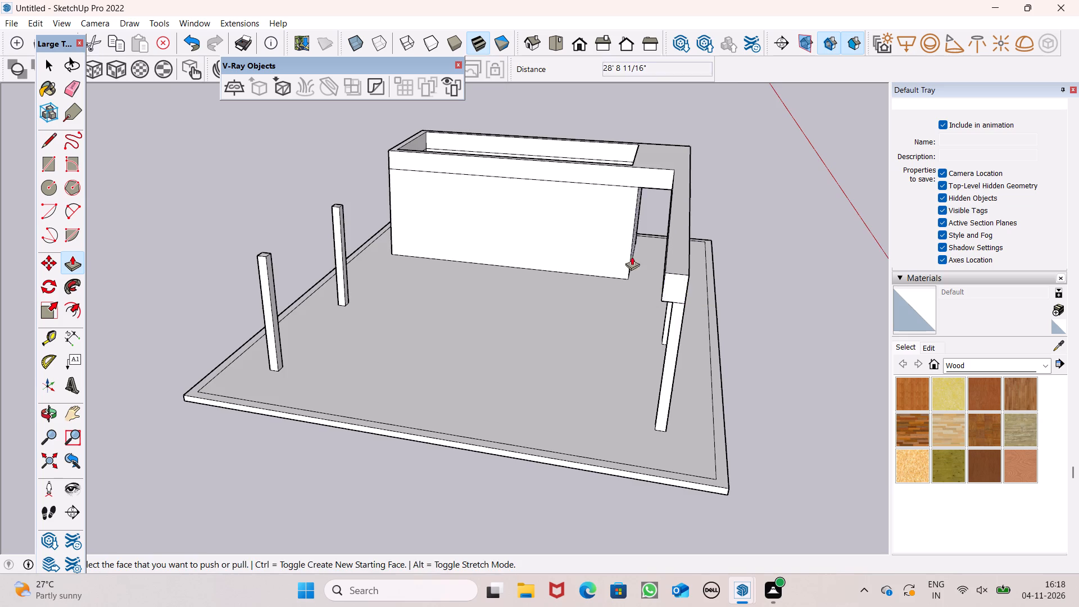
# Push the new beam's inner side face in about 5 1/4" to make the beam narrower.
pyautogui.scroll(-3, 632, 256)
pyautogui.moveTo(696, 305); pyautogui.dragTo(799, 298, button='middle')
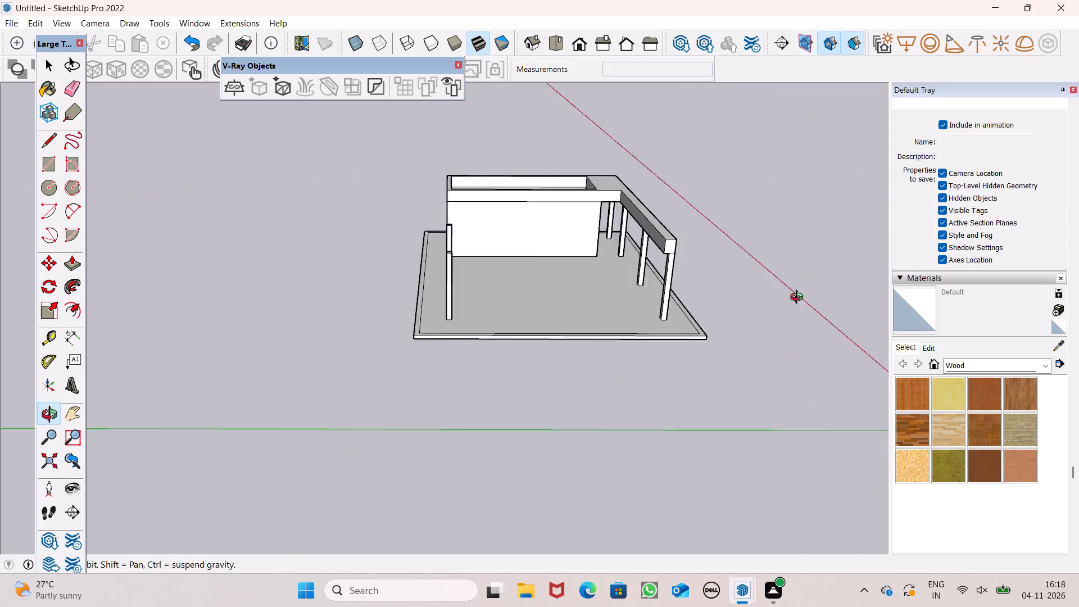
pyautogui.moveTo(799, 298); pyautogui.dragTo(801, 295, button='middle')
pyautogui.scroll(1, 567, 172)
pyautogui.scroll(-1, 567, 172)
pyautogui.scroll(6, 567, 172)
pyautogui.scroll(7, 665, 218)
pyautogui.moveTo(658, 223); pyautogui.dragTo(667, 224)
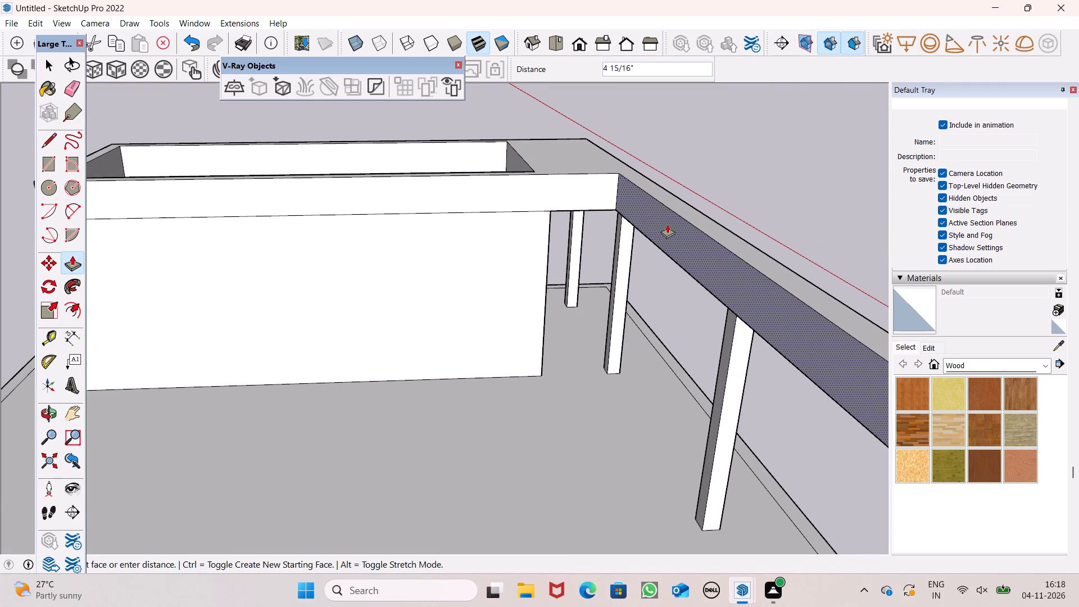
pyautogui.moveTo(667, 224); pyautogui.dragTo(668, 225)
# Examine the narrowed beam, its supporting columns and the room band from several angles.
pyautogui.scroll(-3, 511, 148)
pyautogui.moveTo(643, 233); pyautogui.dragTo(342, 161, button='middle')
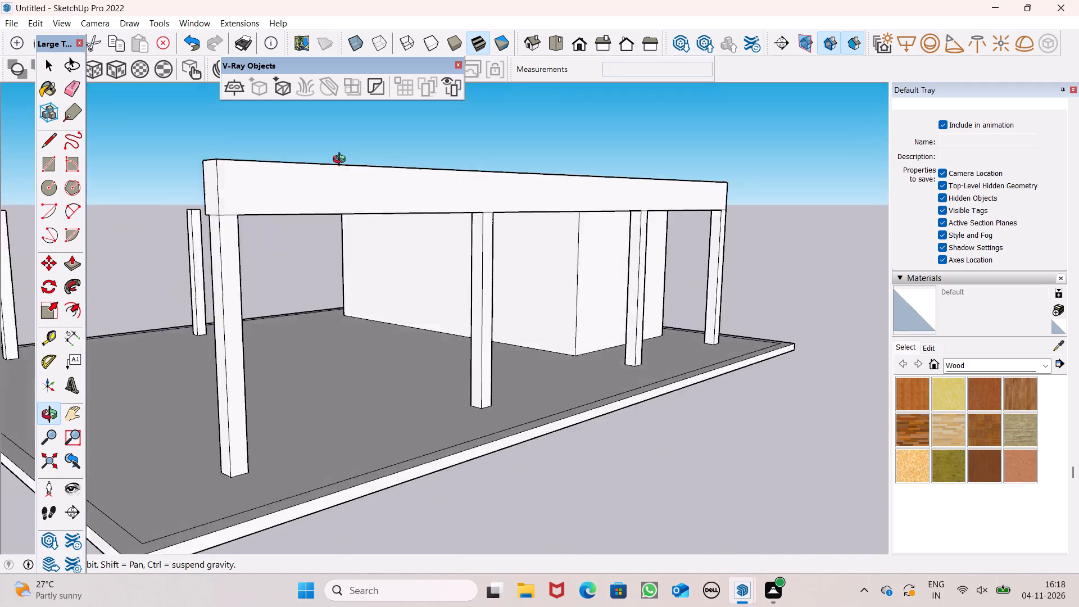
pyautogui.moveTo(342, 161); pyautogui.dragTo(588, 190, button='middle')
pyautogui.scroll(1, 588, 190)
pyautogui.scroll(-2, 631, 163)
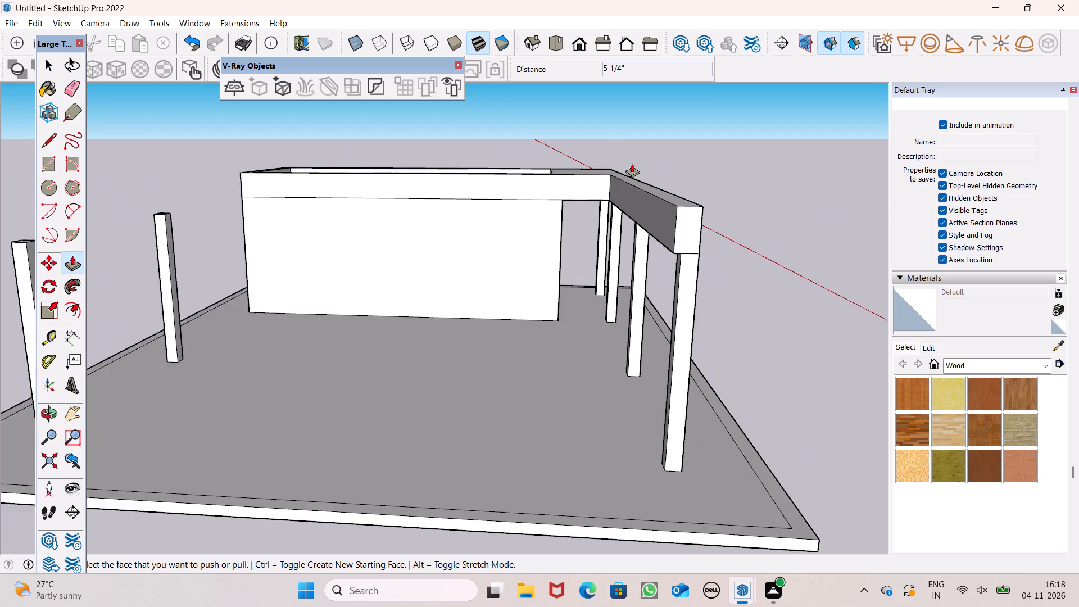
pyautogui.scroll(-5, 632, 164)
pyautogui.moveTo(524, 187); pyautogui.dragTo(702, 235, button='middle')
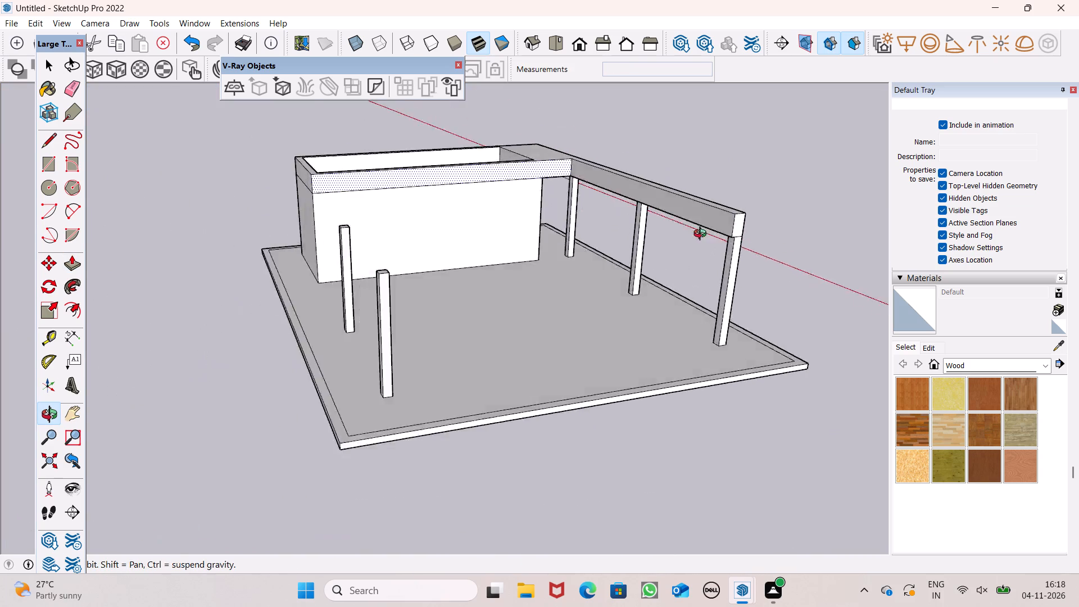
pyautogui.moveTo(702, 235); pyautogui.dragTo(737, 233, button='middle')
pyautogui.scroll(-4, 693, 201)
pyautogui.moveTo(552, 242); pyautogui.dragTo(505, 273, button='middle')
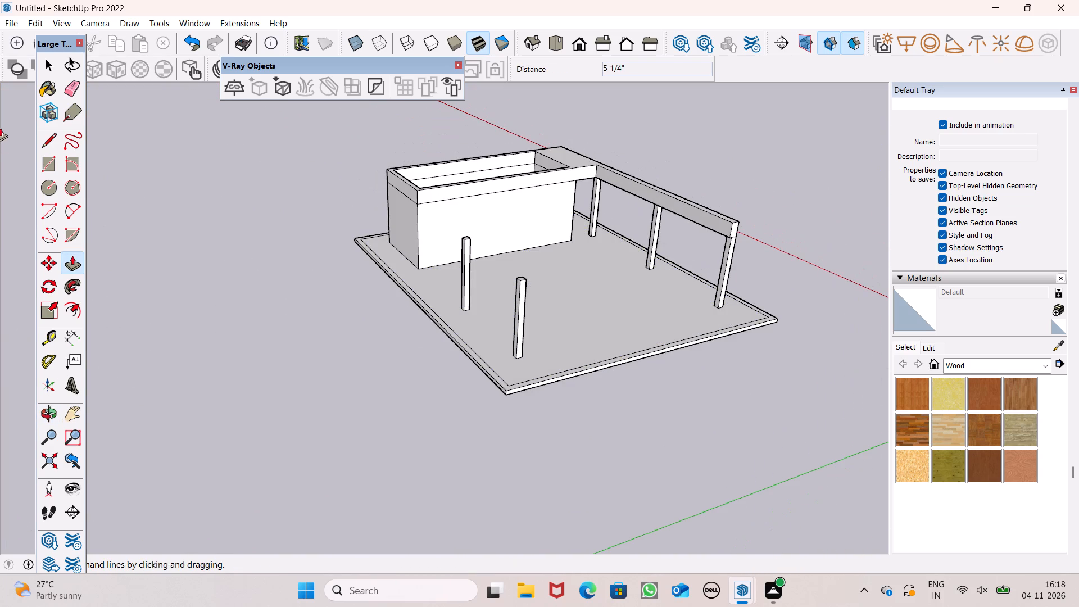
# Draw a vertical line across the room band's long side face near its free corner, marking off a beam-width face in line with the two columns.
pyautogui.click(41, 139)
pyautogui.moveTo(370, 179); pyautogui.dragTo(246, 161, button='middle')
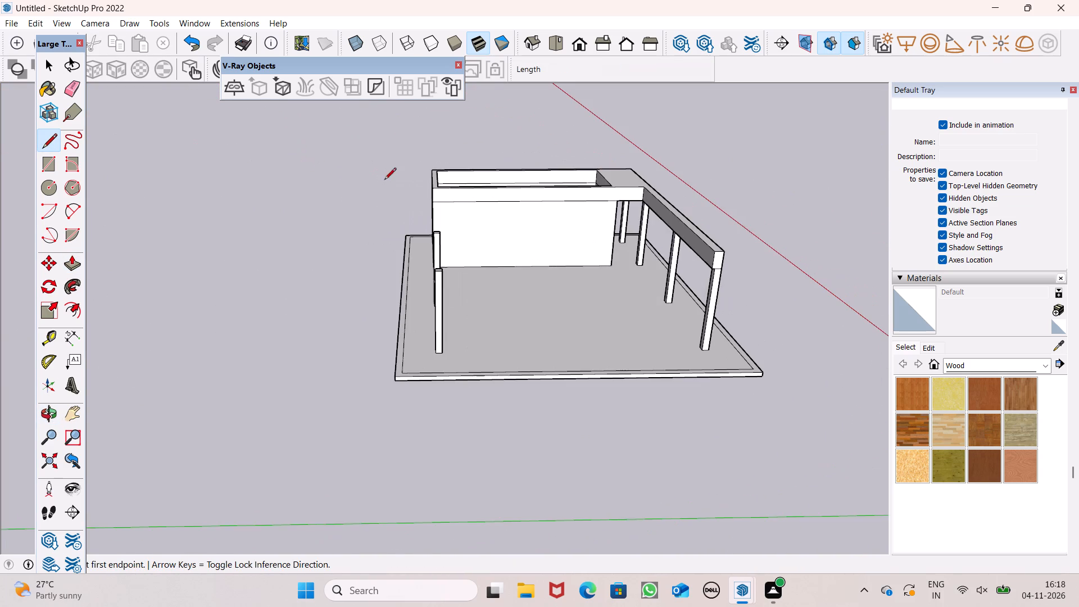
pyautogui.scroll(9, 385, 180)
pyautogui.scroll(-1, 483, 179)
pyautogui.moveTo(559, 194); pyautogui.dragTo(539, 268, button='middle')
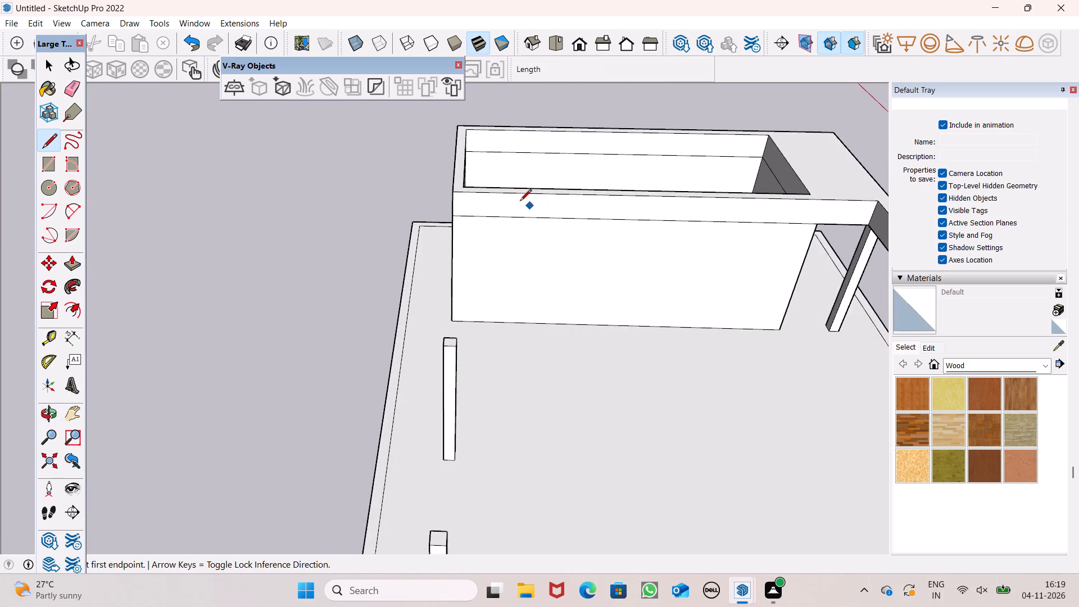
pyautogui.scroll(-5, 498, 201)
pyautogui.moveTo(532, 206); pyautogui.dragTo(504, 204, button='middle')
pyautogui.scroll(1, 532, 206)
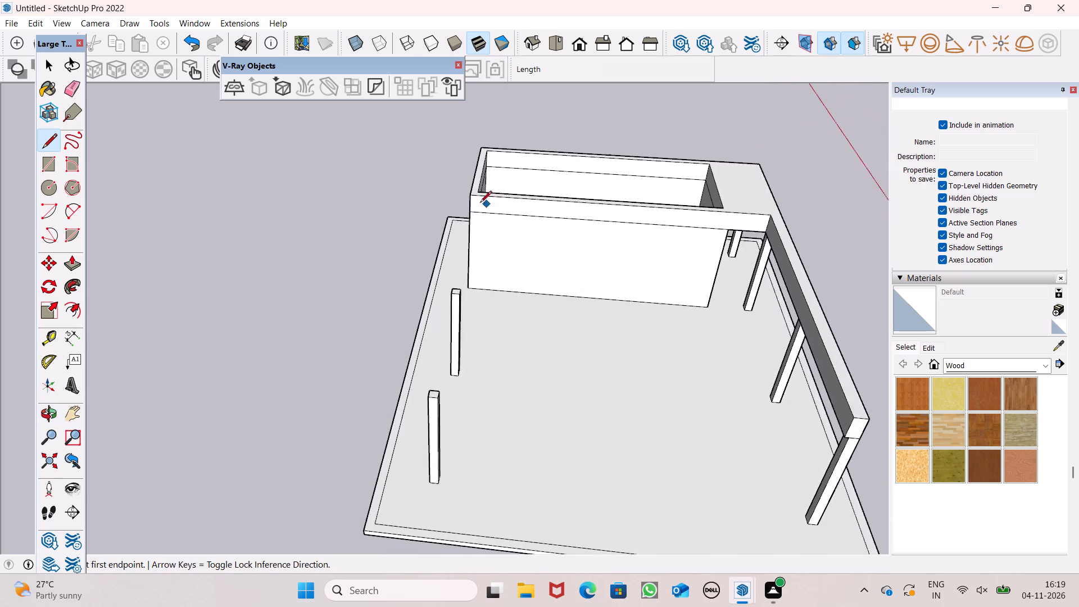
pyautogui.scroll(8, 477, 203)
pyautogui.moveTo(486, 226); pyautogui.dragTo(678, 176, button='middle')
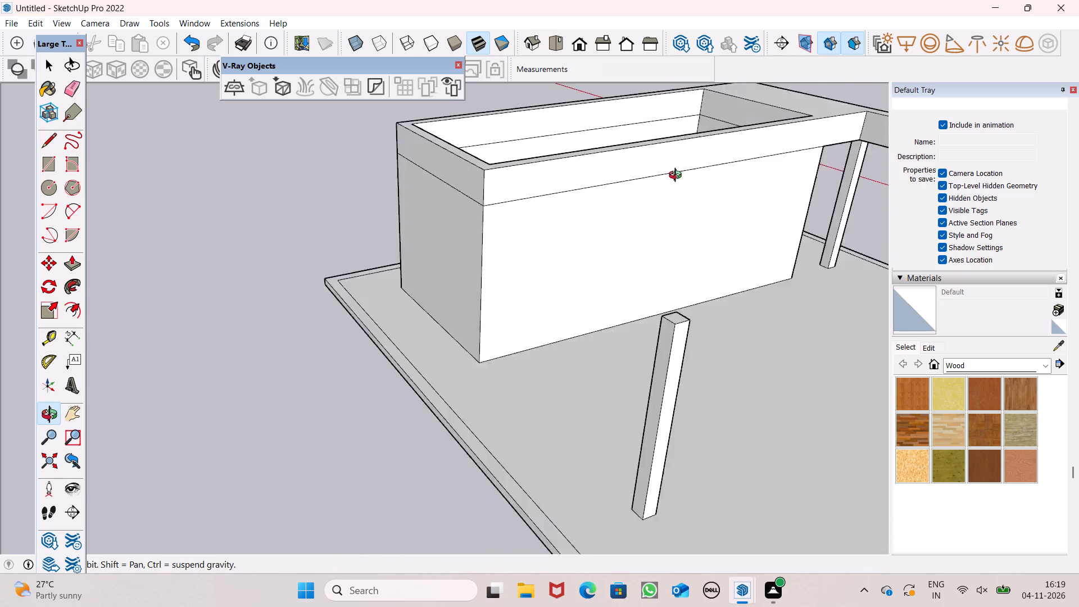
pyautogui.moveTo(678, 176); pyautogui.dragTo(502, 203, button='middle')
pyautogui.scroll(4, 498, 202)
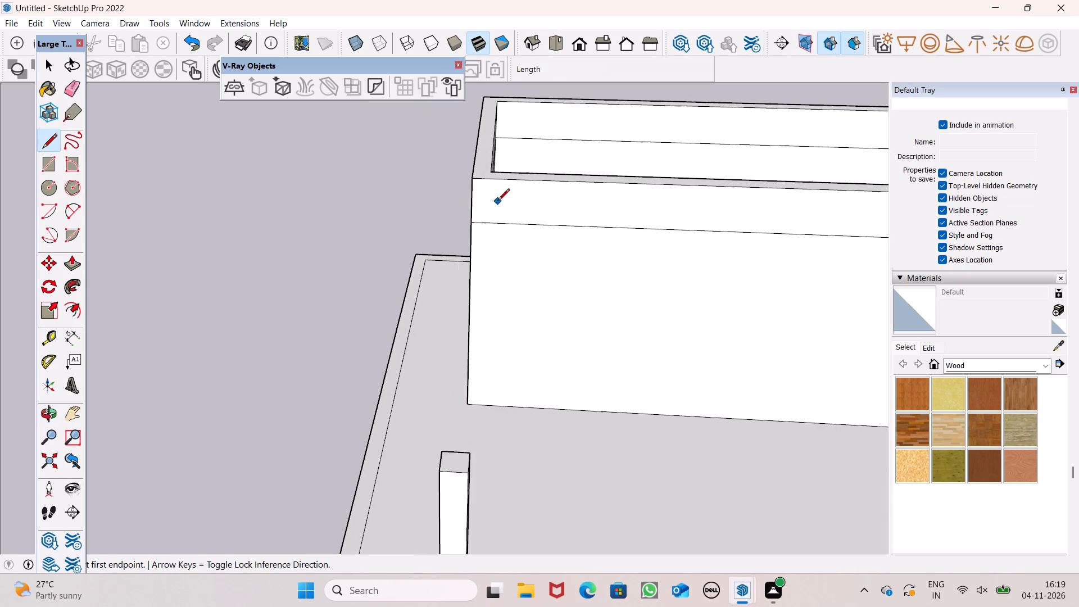
pyautogui.scroll(2, 498, 201)
pyautogui.moveTo(497, 170); pyautogui.dragTo(495, 179)
pyautogui.moveTo(492, 237); pyautogui.dragTo(500, 230)
pyautogui.scroll(-6, 584, 129)
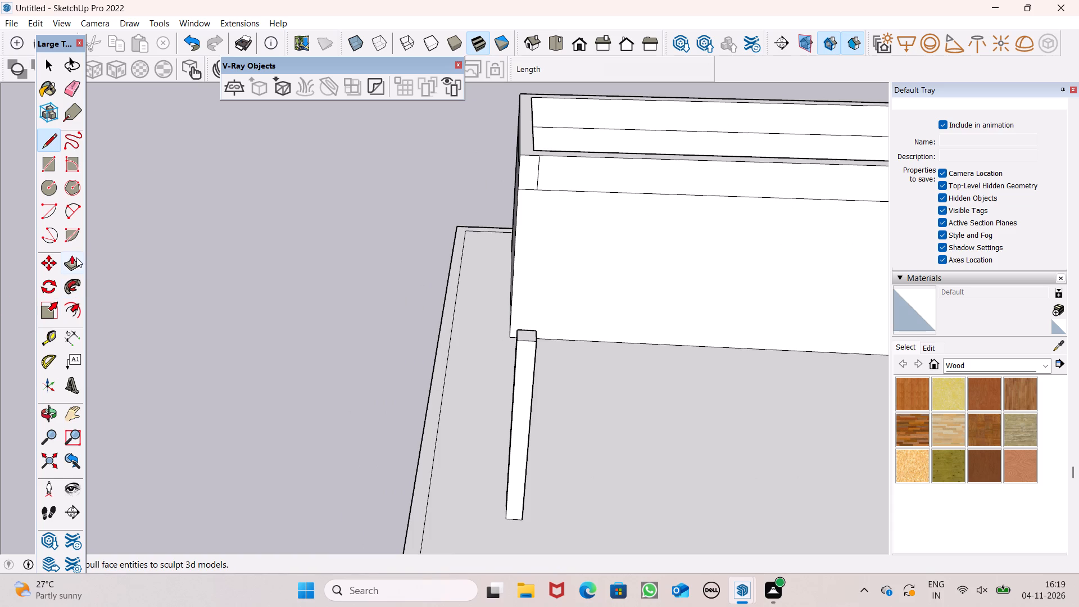
# Push/Pull the marked-off face 22' 8 3/16" along the two-column row, plus 6' 1/2" more to the end column's outer face.
pyautogui.click(75, 259)
pyautogui.moveTo(523, 171); pyautogui.dragTo(502, 454)
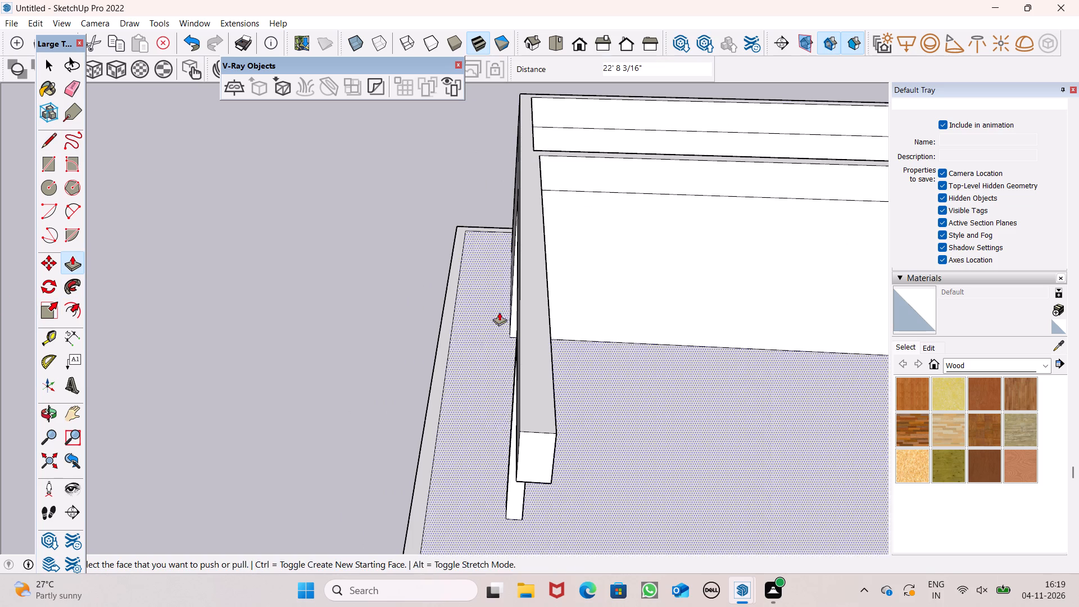
pyautogui.scroll(-3, 541, 66)
pyautogui.scroll(-12, 532, 165)
pyautogui.moveTo(516, 333); pyautogui.dragTo(706, 212, button='middle')
pyautogui.scroll(9, 585, 210)
pyautogui.moveTo(486, 232); pyautogui.dragTo(577, 254)
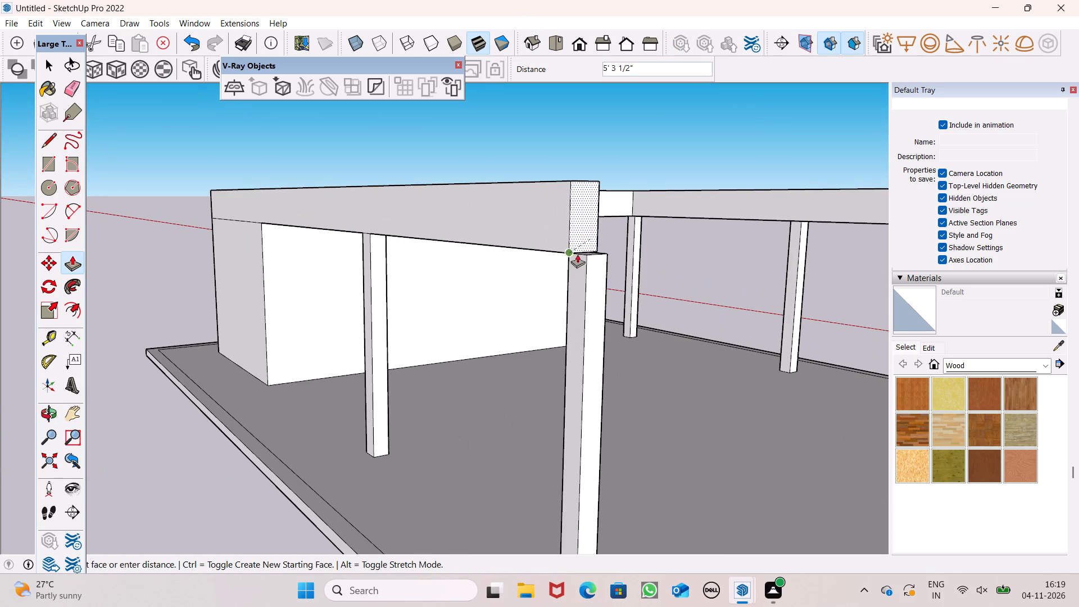
pyautogui.moveTo(577, 254); pyautogui.dragTo(606, 269)
# Examine the new beam over the two-column row together with the opposite beam and the slab.
pyautogui.scroll(-1, 525, 208)
pyautogui.scroll(1, 525, 208)
pyautogui.scroll(-1, 525, 208)
pyautogui.scroll(1, 525, 208)
pyautogui.scroll(-1, 525, 208)
pyautogui.scroll(-4, 482, 169)
pyautogui.moveTo(605, 236); pyautogui.dragTo(496, 286, button='middle')
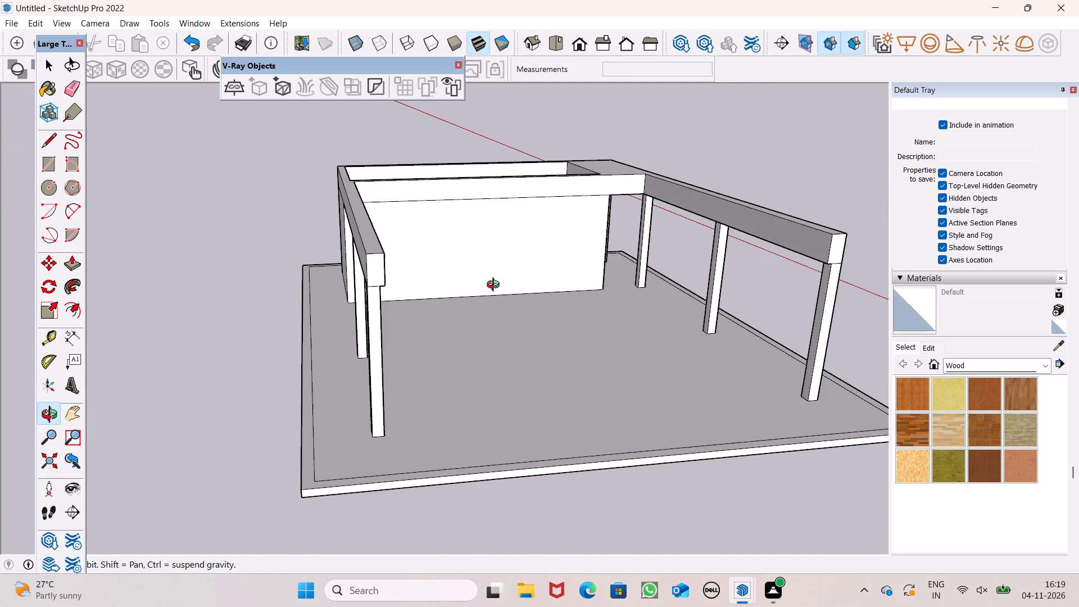
pyautogui.moveTo(496, 286); pyautogui.dragTo(494, 284, button='middle')
pyautogui.scroll(-1, 470, 244)
pyautogui.moveTo(640, 325); pyautogui.dragTo(547, 329, button='middle')
pyautogui.scroll(-2, 745, 202)
pyautogui.moveTo(735, 244); pyautogui.dragTo(720, 274, button='middle')
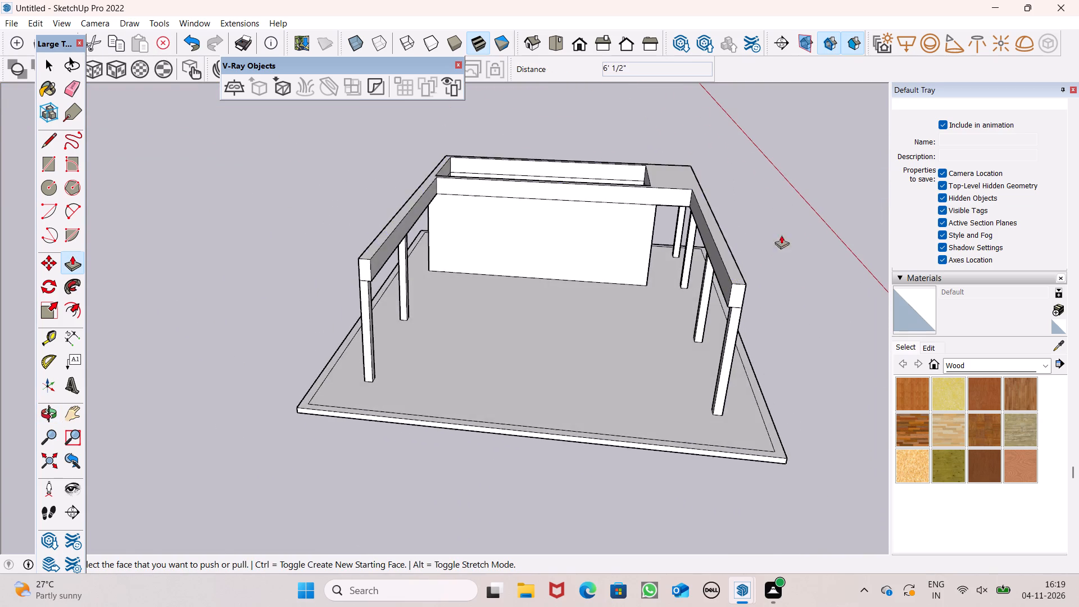
pyautogui.scroll(-3, 838, 229)
pyautogui.scroll(-2, 769, 206)
pyautogui.scroll(1, 769, 206)
pyautogui.moveTo(781, 211); pyautogui.dragTo(711, 233, button='middle')
pyautogui.scroll(-3, 704, 192)
pyautogui.moveTo(661, 251); pyautogui.dragTo(581, 262, button='middle')
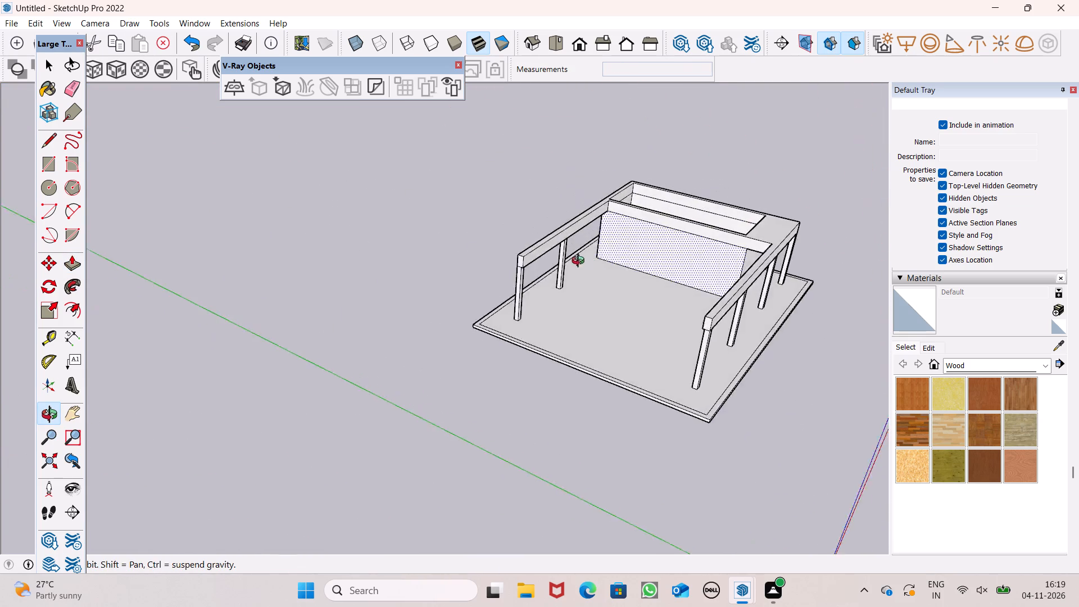
# Draw a 2' vertical line across the inner side face of the two-column beam near its outer end, marking off a beam-width face.
pyautogui.moveTo(581, 262); pyautogui.dragTo(496, 209, button='middle')
pyautogui.scroll(10, 478, 289)
pyautogui.scroll(5, 515, 234)
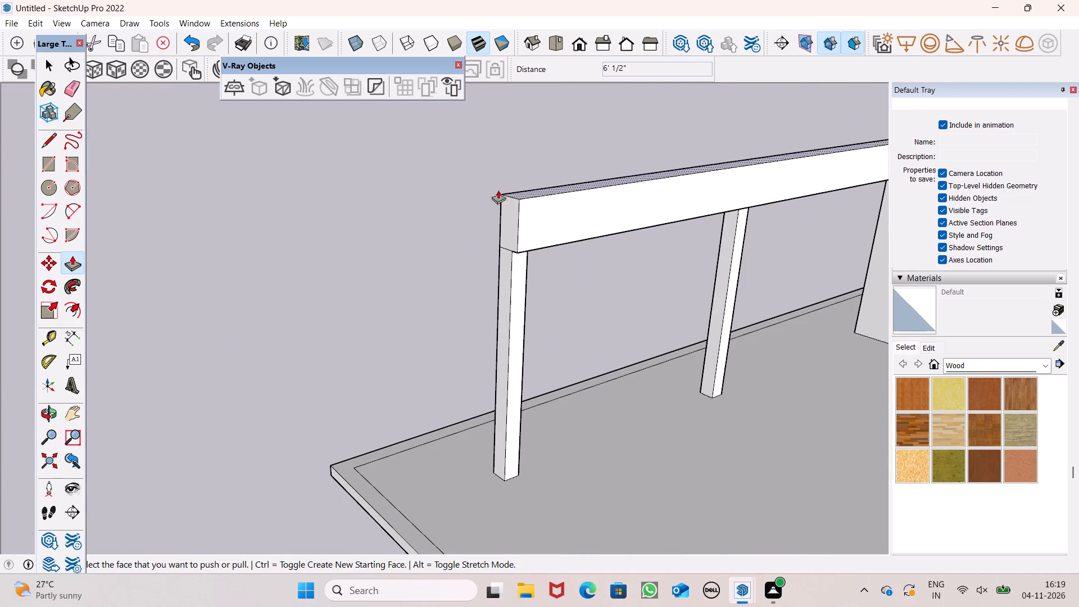
pyautogui.click(50, 146)
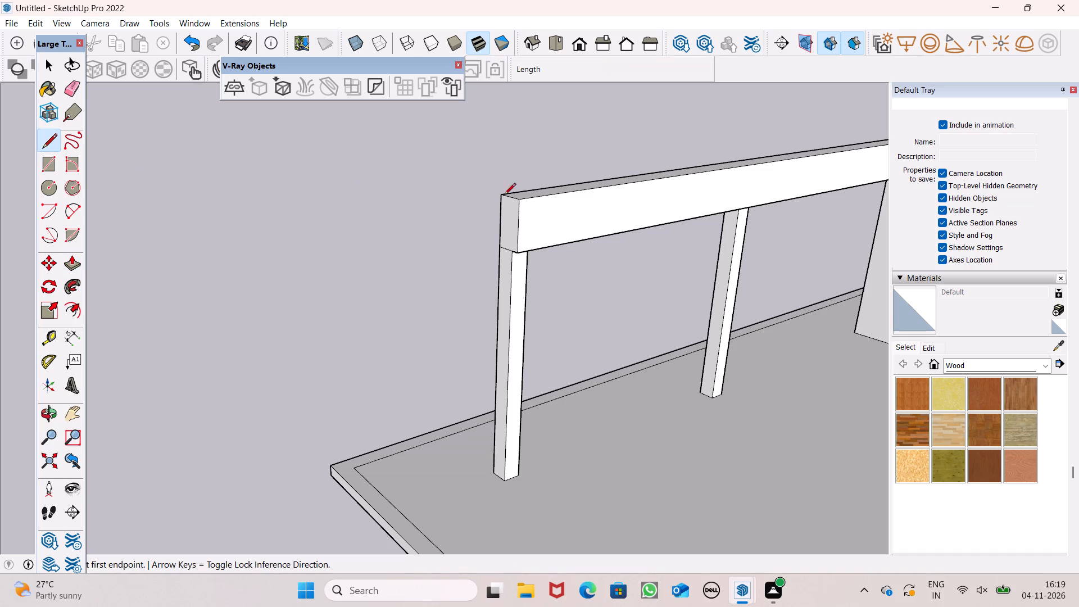
pyautogui.click(540, 197)
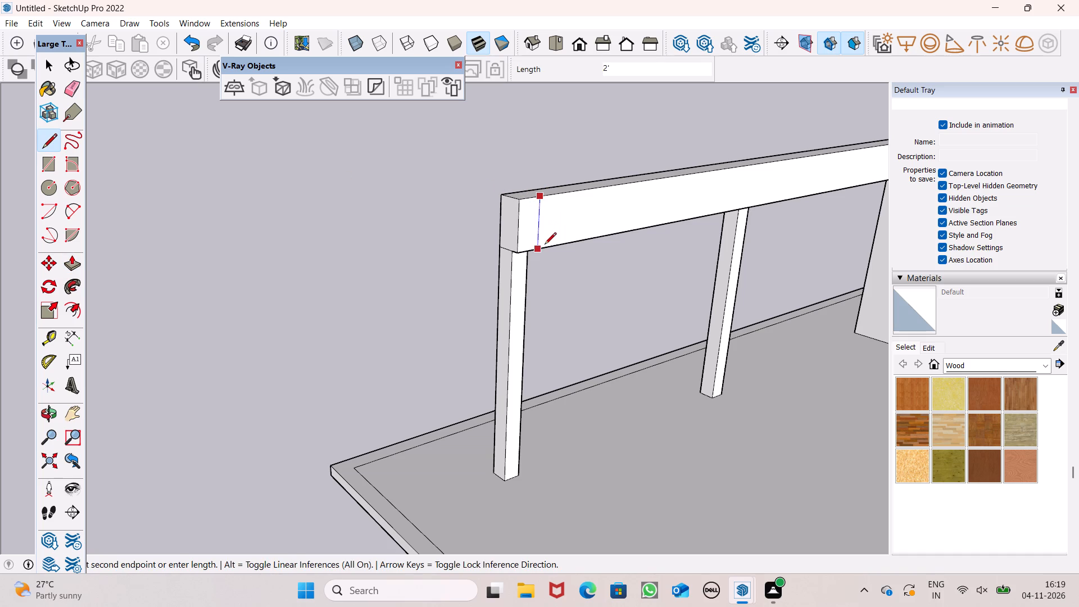
pyautogui.click(545, 244)
pyautogui.scroll(-7, 484, 116)
pyautogui.scroll(-6, 306, 150)
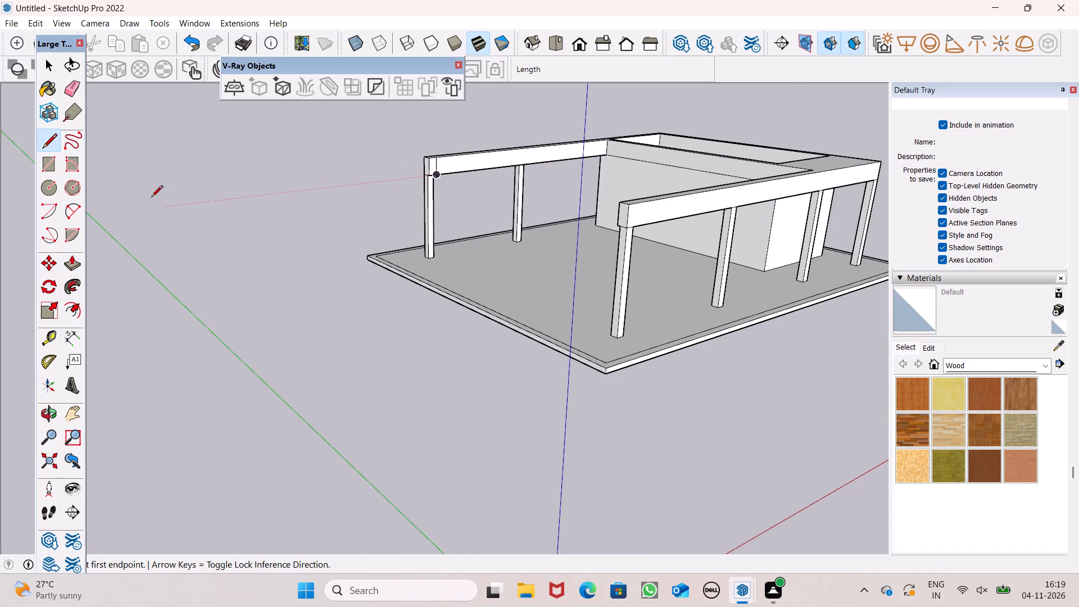
# Push/Pull the marked-off face about 29' 4 5/8" across to the opposite beam's end, forming a front cross beam.
pyautogui.click(78, 260)
pyautogui.moveTo(436, 167); pyautogui.dragTo(437, 170)
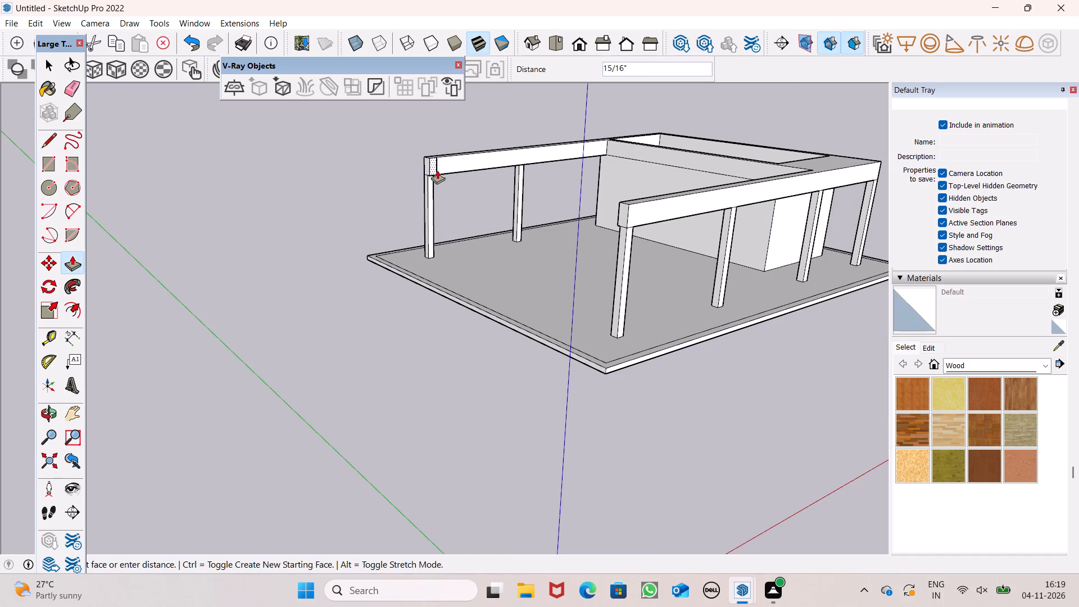
pyautogui.moveTo(437, 170); pyautogui.dragTo(614, 220)
# Examine the closed beam frame, its columns and the room from the front, side and low angles.
pyautogui.moveTo(551, 174); pyautogui.dragTo(670, 177, button='middle')
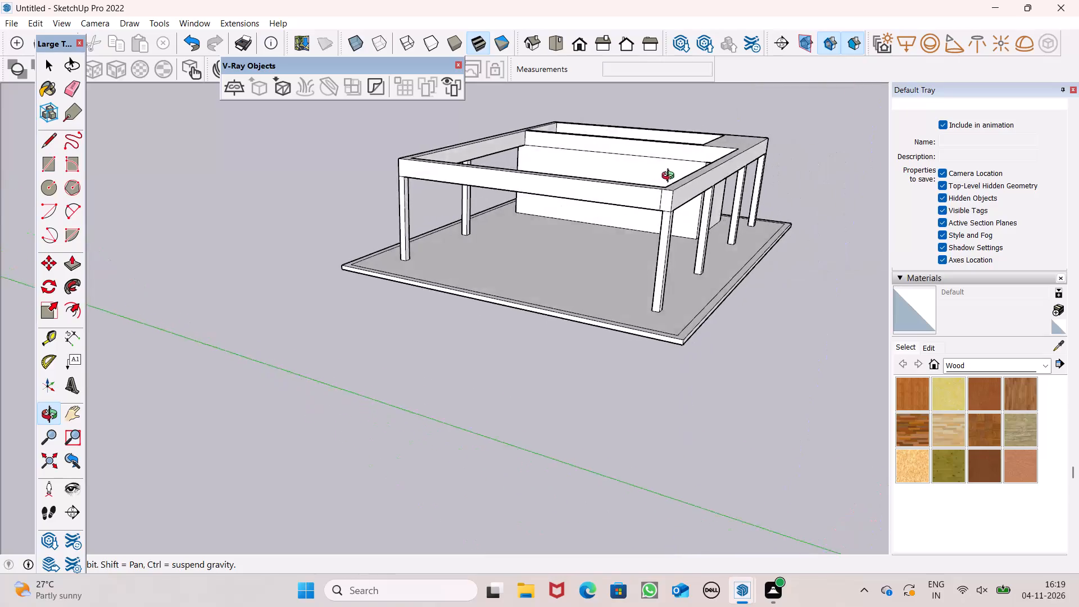
pyautogui.moveTo(670, 177); pyautogui.dragTo(762, 151, button='middle')
pyautogui.scroll(-2, 593, 152)
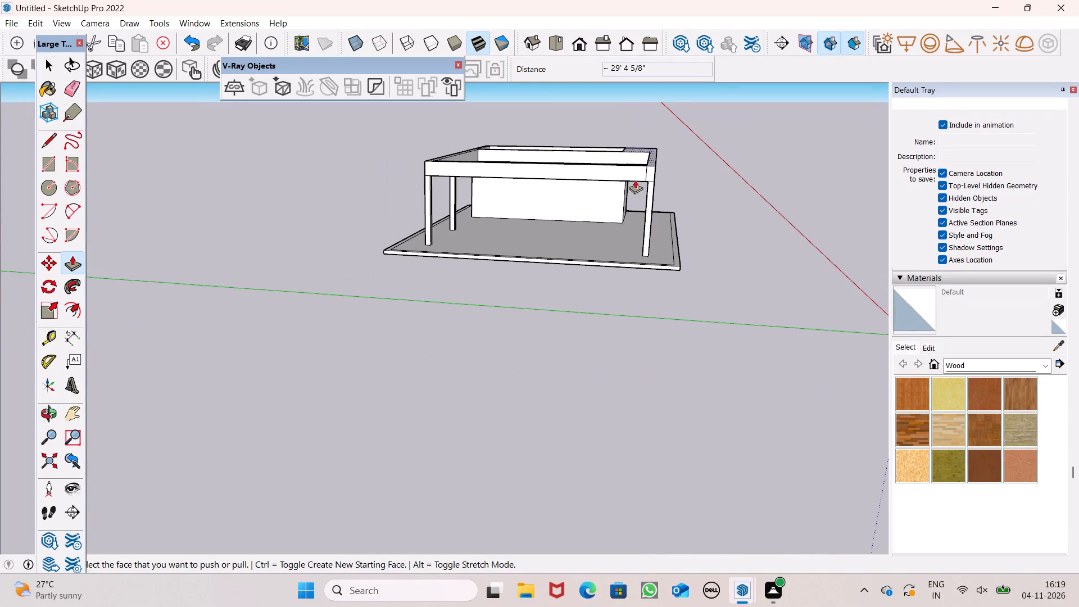
pyautogui.moveTo(634, 180); pyautogui.dragTo(376, 119, button='middle')
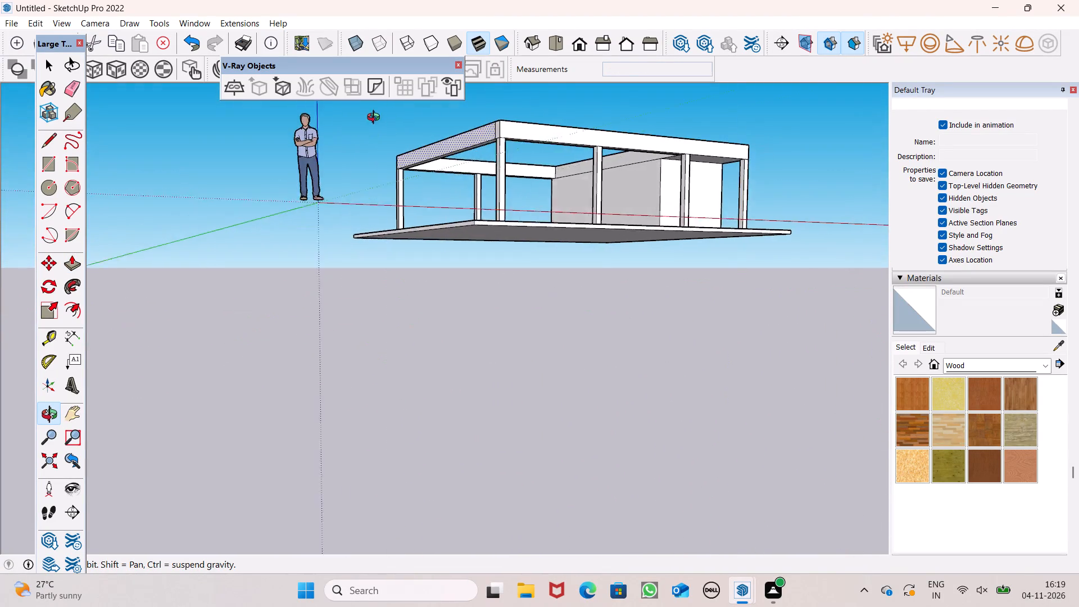
pyautogui.moveTo(376, 119); pyautogui.dragTo(357, 190, button='middle')
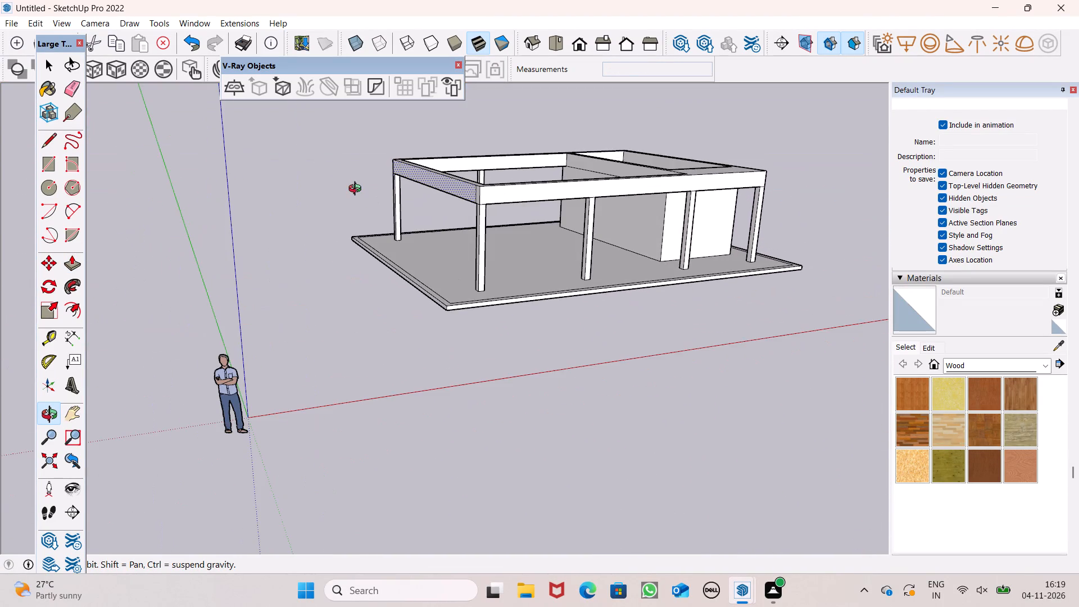
pyautogui.moveTo(357, 190); pyautogui.dragTo(833, 197, button='middle')
pyautogui.moveTo(524, 228); pyautogui.dragTo(452, 219, button='middle')
pyautogui.scroll(3, 278, 93)
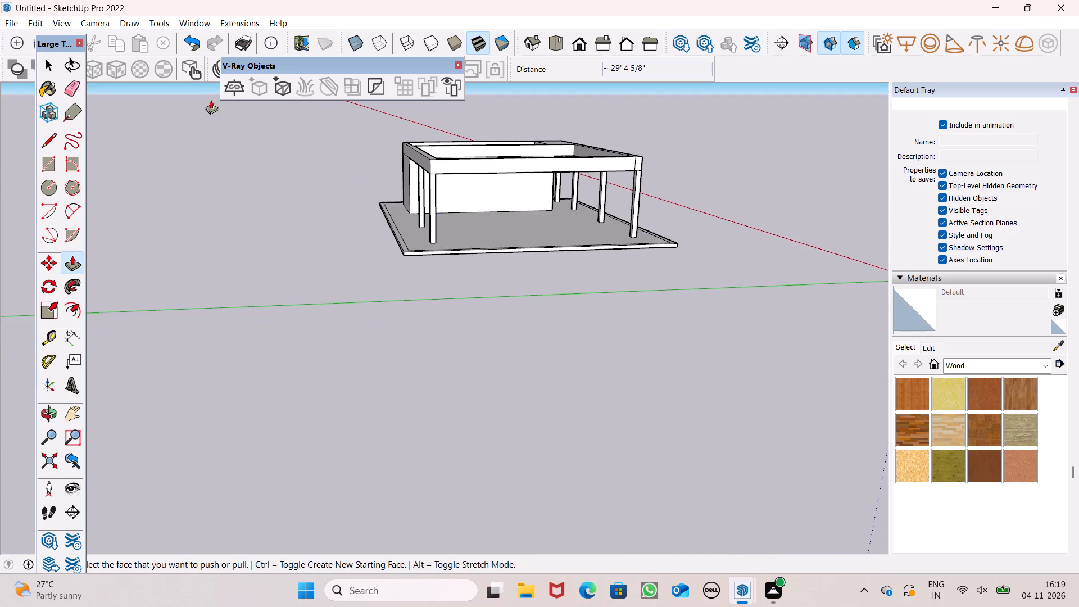
# Adjust a column's thickness by push/pulling its side faces near the base, the last one by about 1 9/16".
pyautogui.scroll(1, 211, 100)
pyautogui.moveTo(404, 217); pyautogui.dragTo(629, 256, button='middle')
pyautogui.scroll(1, 632, 282)
pyautogui.scroll(7, 488, 217)
pyautogui.moveTo(430, 253); pyautogui.dragTo(548, 351, button='middle')
pyautogui.scroll(1, 515, 342)
pyautogui.moveTo(548, 351); pyautogui.dragTo(615, 337, button='middle')
pyautogui.scroll(6, 533, 316)
pyautogui.moveTo(504, 309); pyautogui.dragTo(772, 334, button='middle')
pyautogui.scroll(5, 466, 284)
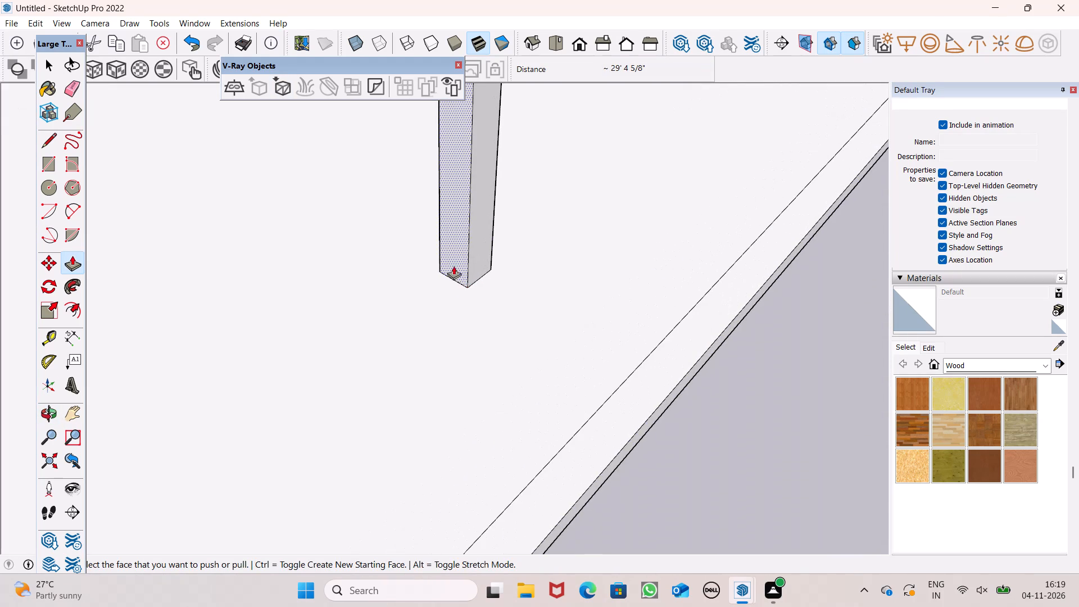
pyautogui.moveTo(456, 265); pyautogui.dragTo(442, 275)
pyautogui.moveTo(543, 269); pyautogui.dragTo(0, 282, button='middle')
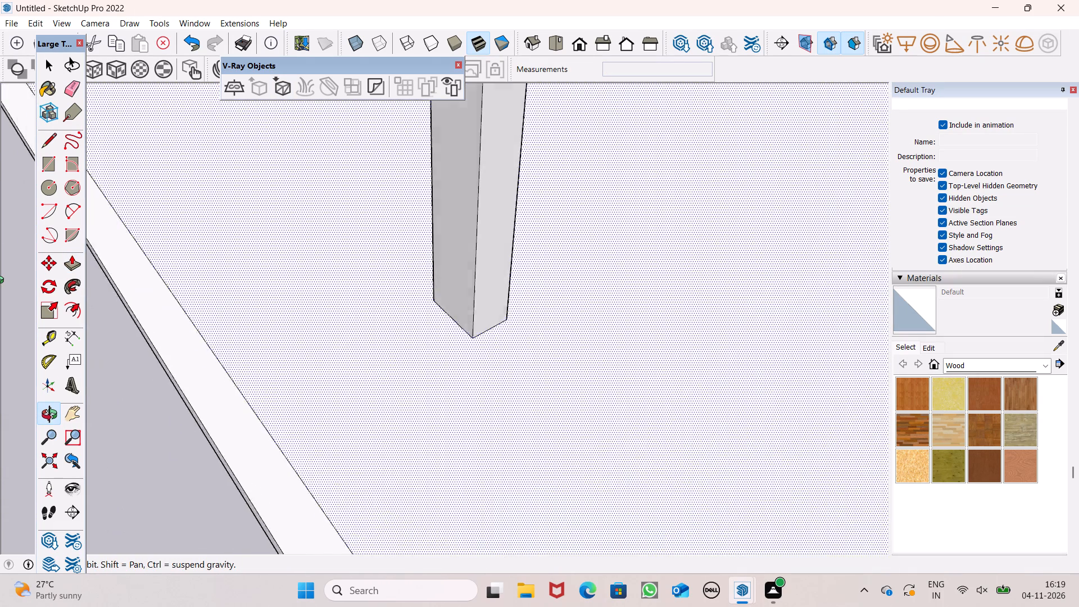
pyautogui.moveTo(0, 282); pyautogui.dragTo(0, 280, button='middle')
pyautogui.moveTo(425, 312); pyautogui.dragTo(81, 266, button='middle')
pyautogui.scroll(1, 79, 266)
pyautogui.moveTo(480, 308); pyautogui.dragTo(486, 315)
pyautogui.scroll(-9, 493, 277)
# Push/Pull the outer face of the second column from the open corner in the longer row by about 2 13/16".
pyautogui.click(576, 38)
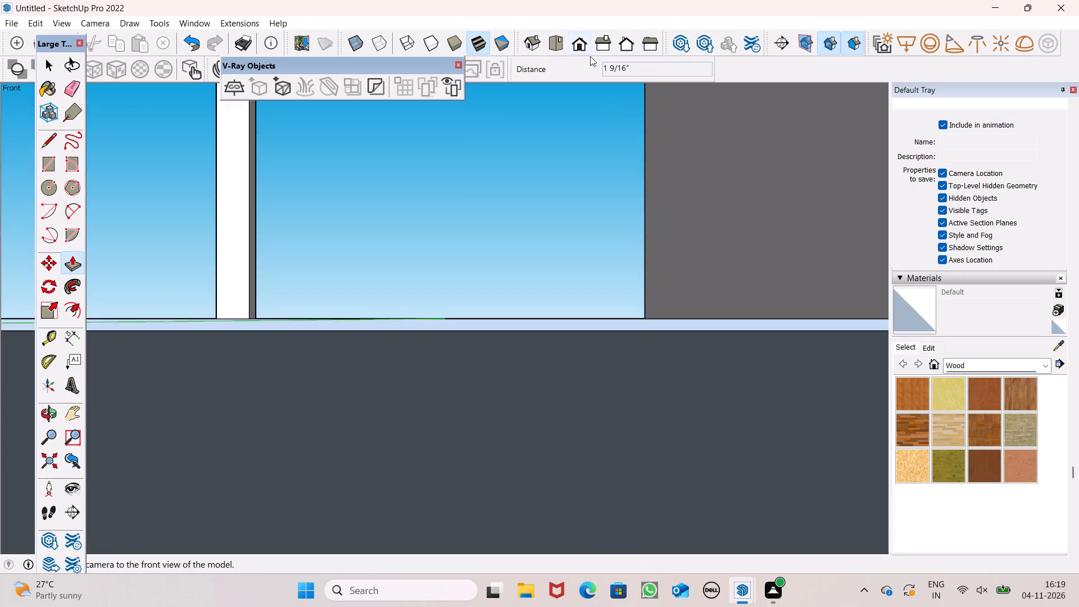
pyautogui.scroll(-14, 640, 271)
pyautogui.scroll(1, 582, 291)
pyautogui.scroll(-2, 581, 303)
pyautogui.moveTo(593, 302); pyautogui.dragTo(610, 382, button='middle')
pyautogui.scroll(1, 607, 383)
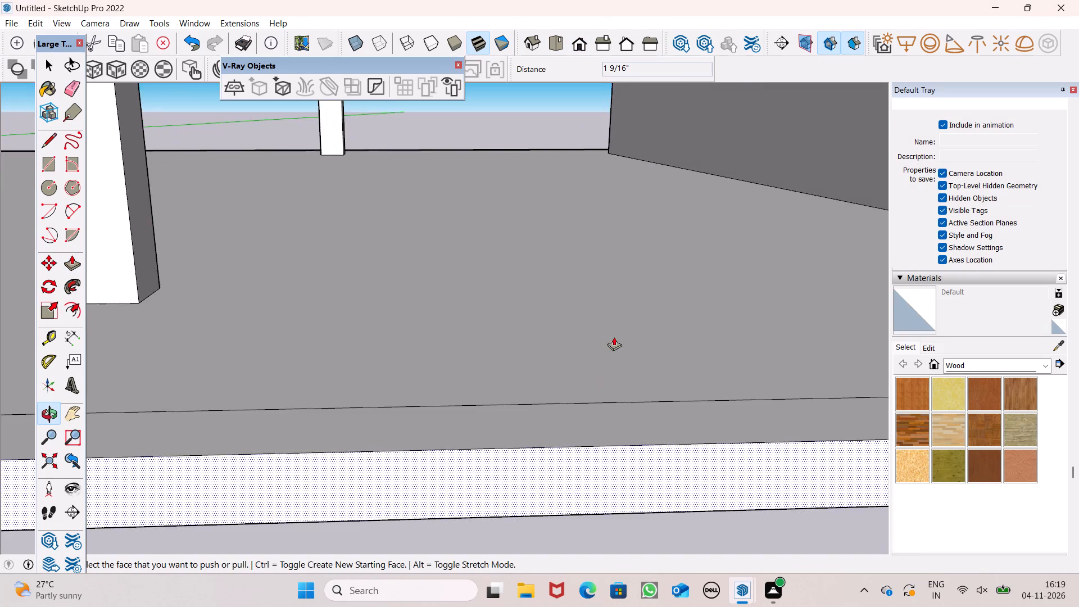
pyautogui.scroll(-17, 614, 370)
pyautogui.scroll(-2, 548, 322)
pyautogui.moveTo(551, 320); pyautogui.dragTo(545, 382, button='middle')
pyautogui.moveTo(464, 365); pyautogui.dragTo(579, 397, button='middle')
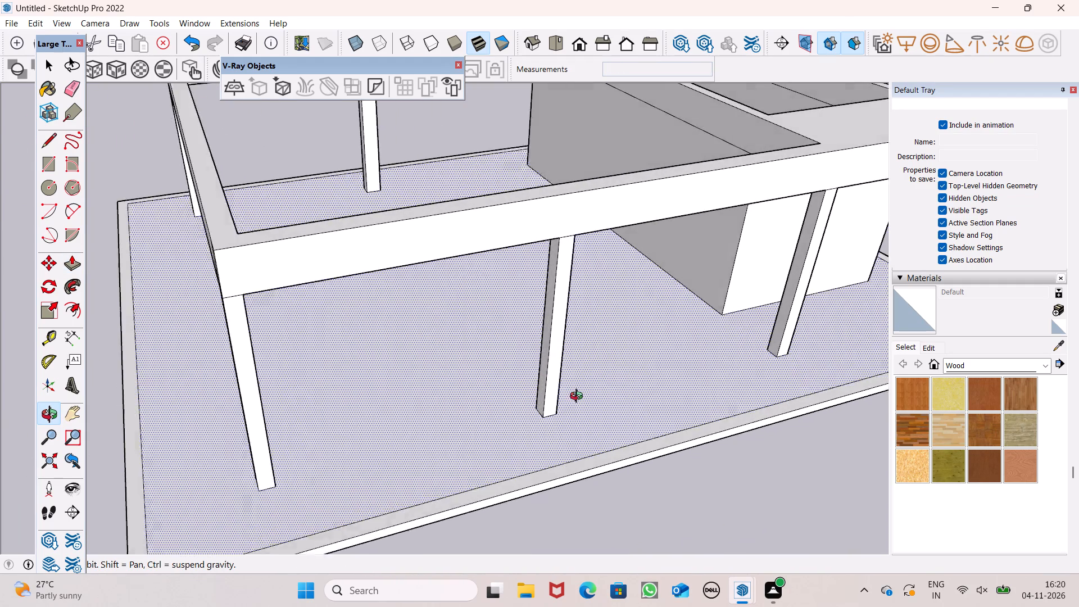
pyautogui.moveTo(579, 397); pyautogui.dragTo(591, 391, button='middle')
pyautogui.scroll(3, 572, 350)
pyautogui.moveTo(559, 350); pyautogui.dragTo(555, 356)
# Push/Pull the same column's side face toward the room by about 7 13/16" to widen it along the beam.
pyautogui.moveTo(610, 364); pyautogui.dragTo(487, 372, button='middle')
pyautogui.scroll(1, 551, 383)
pyautogui.moveTo(504, 397); pyautogui.dragTo(415, 382, button='middle')
pyautogui.scroll(1, 502, 398)
pyautogui.scroll(-3, 514, 356)
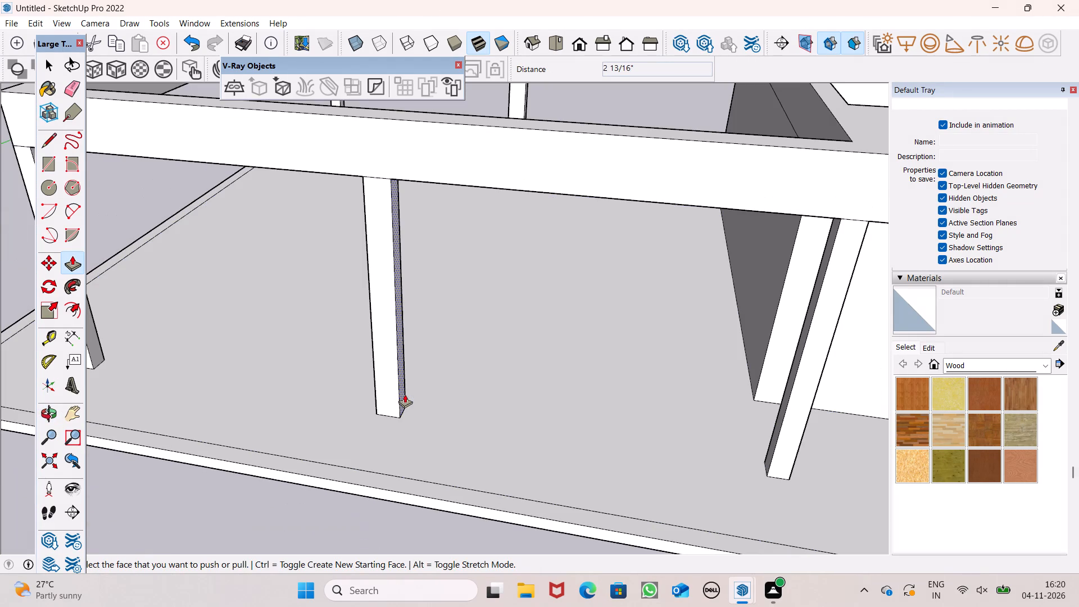
pyautogui.moveTo(403, 395); pyautogui.dragTo(418, 400)
# Push/Pull another face of the widened column by about 2 7/16", working from inside the frame.
pyautogui.scroll(-4, 500, 347)
pyautogui.moveTo(482, 350); pyautogui.dragTo(683, 321, button='middle')
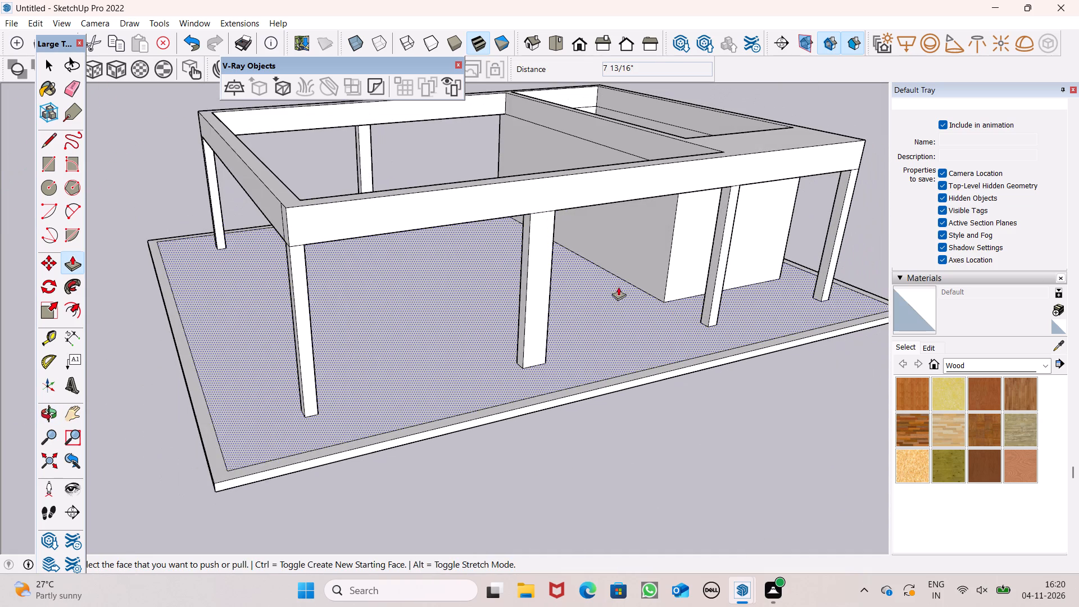
pyautogui.scroll(-2, 602, 293)
pyautogui.moveTo(656, 298); pyautogui.dragTo(1037, 344, button='middle')
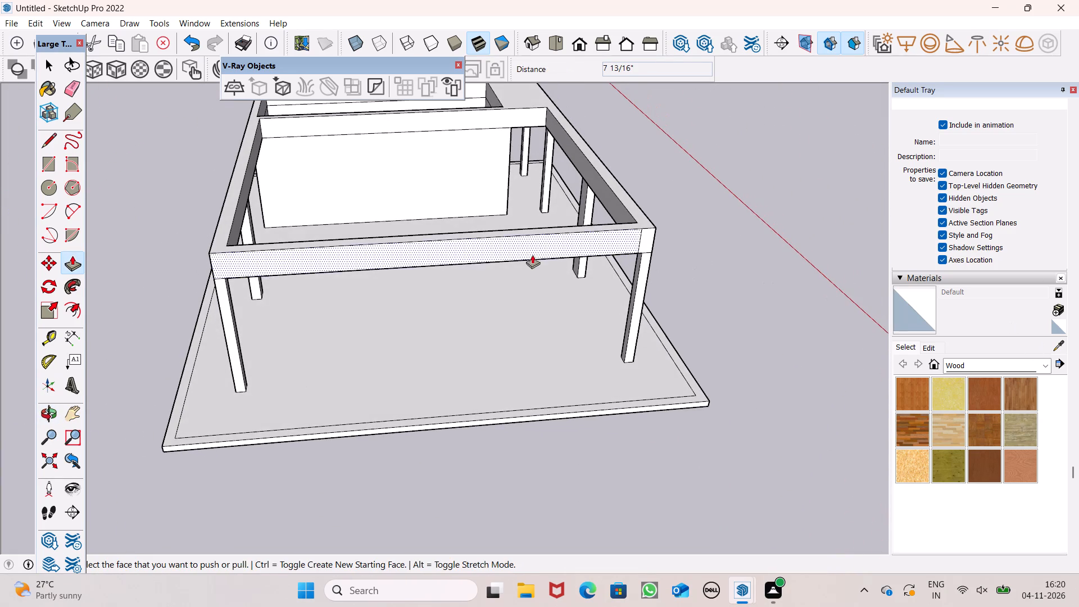
pyautogui.scroll(6, 583, 187)
pyautogui.click(582, 187)
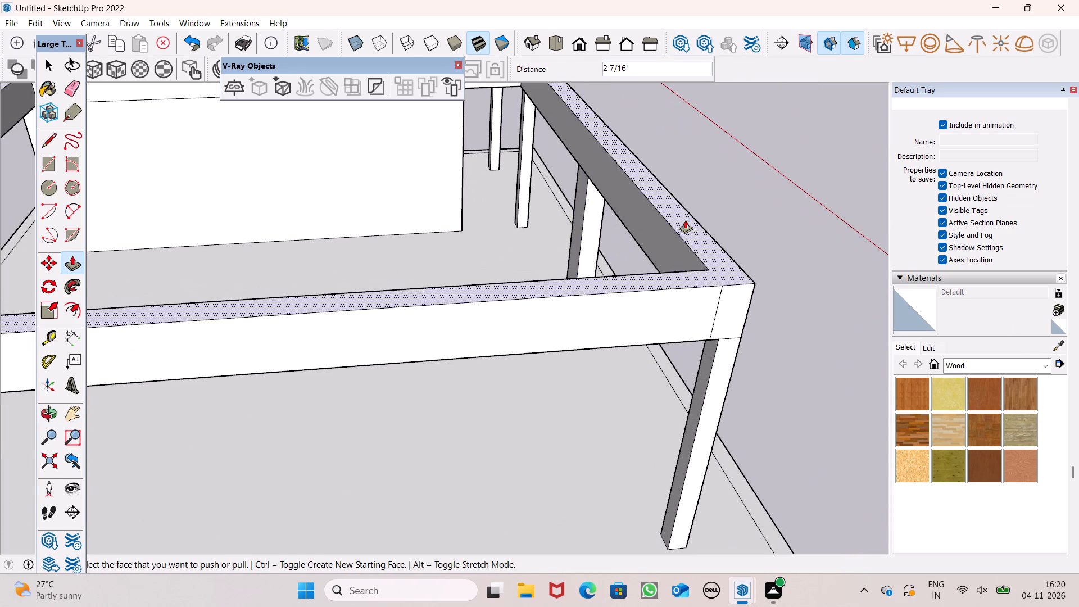
# Push/Pull the inner side face of the longer row's open-corner column about 3 9/16" toward the slab's middle.
pyautogui.moveTo(704, 364); pyautogui.dragTo(695, 368)
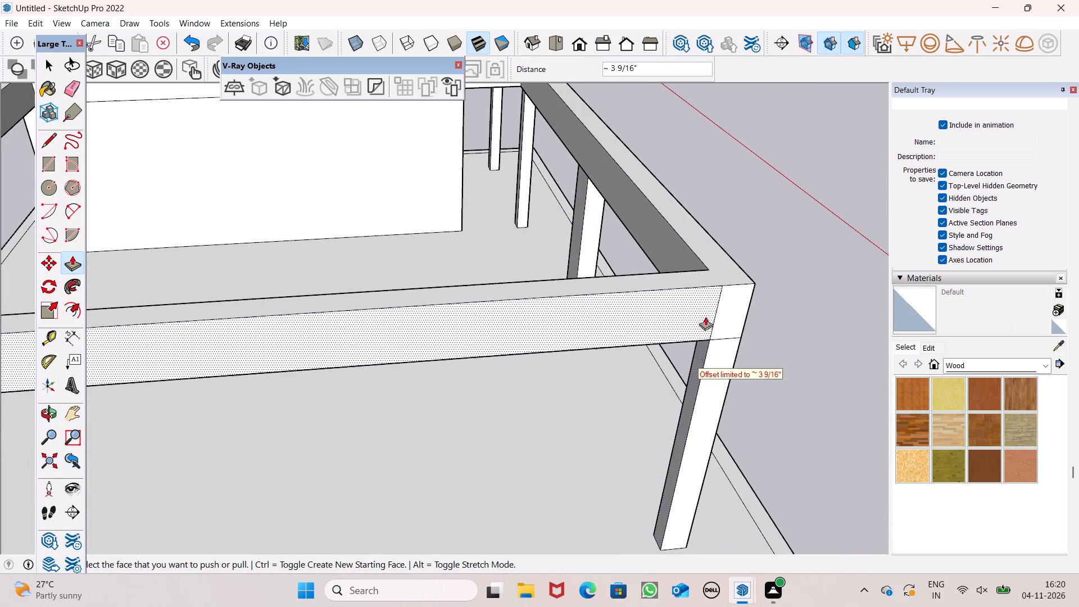
# Push/Pull the inner side face of the shorter row's open-corner column about 5 1/4" toward the slab's middle.
pyautogui.scroll(-4, 686, 307)
pyautogui.scroll(-7, 732, 271)
pyautogui.scroll(6, 378, 355)
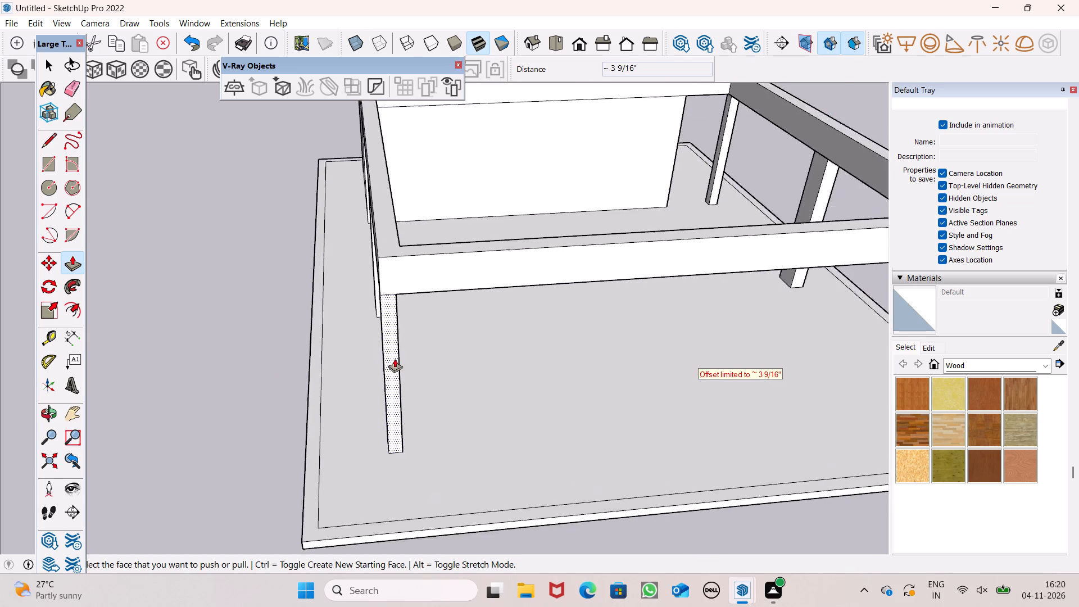
pyautogui.scroll(1, 395, 359)
pyautogui.moveTo(432, 407); pyautogui.dragTo(353, 374, button='middle')
pyautogui.scroll(-5, 557, 337)
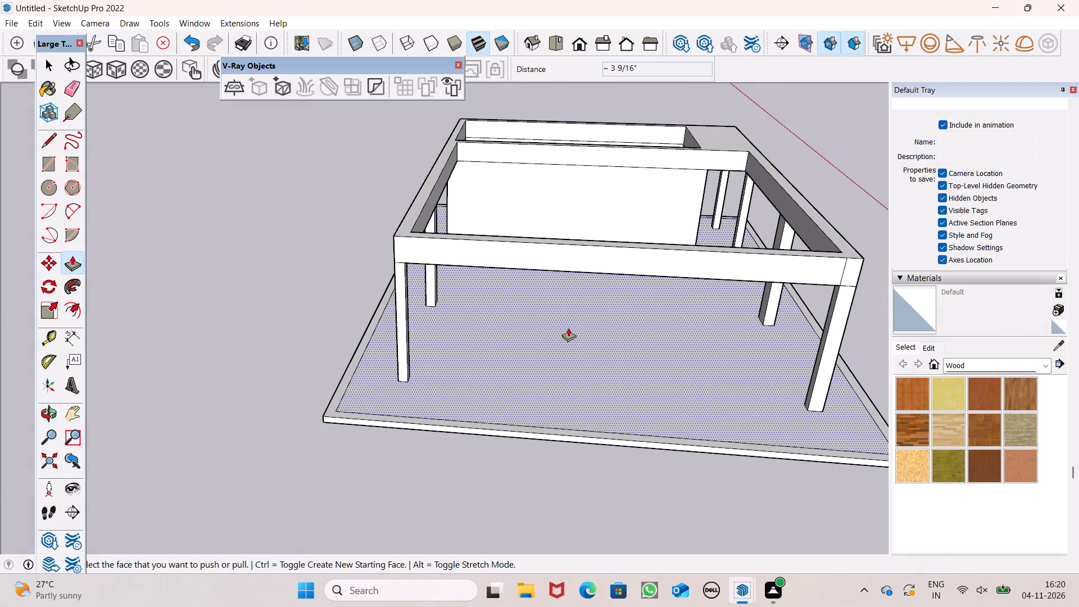
pyautogui.scroll(-3, 640, 318)
pyautogui.moveTo(555, 363); pyautogui.dragTo(424, 314, button='middle')
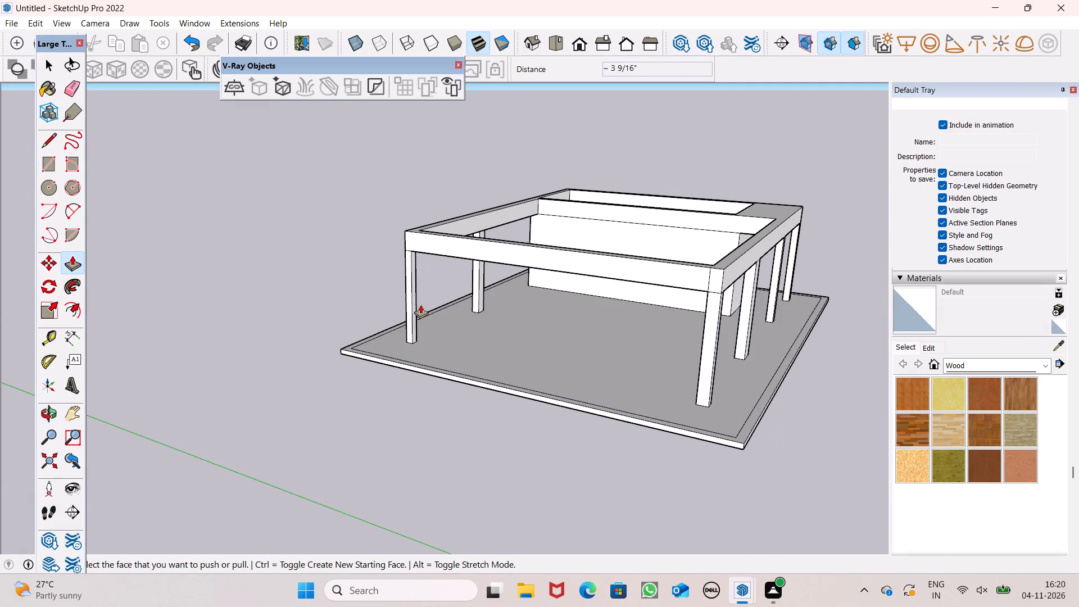
pyautogui.scroll(11, 382, 250)
pyautogui.moveTo(465, 296); pyautogui.dragTo(466, 299)
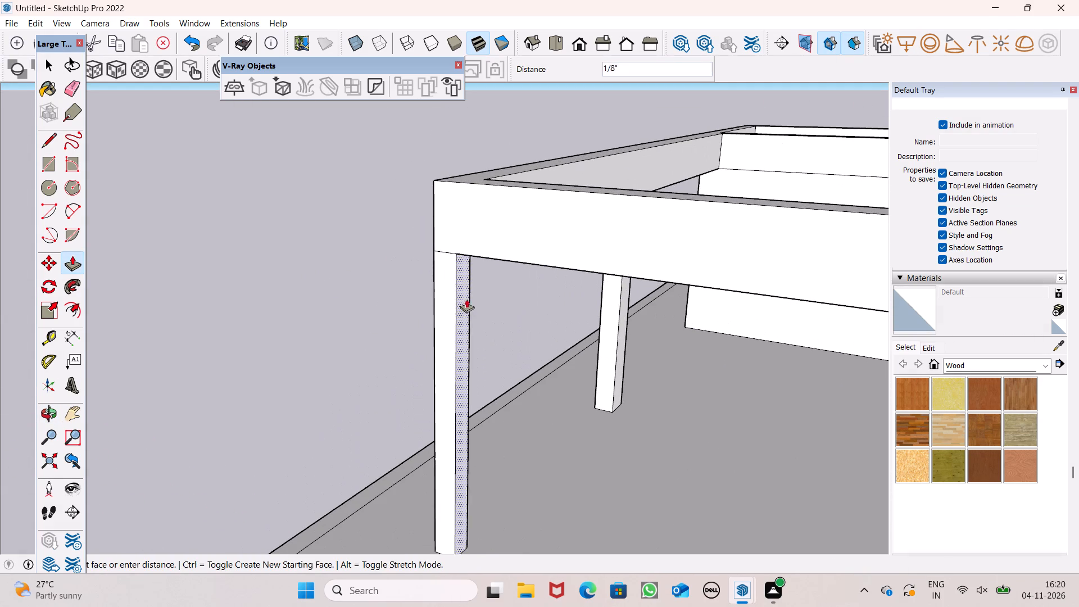
pyautogui.moveTo(466, 299); pyautogui.dragTo(476, 308)
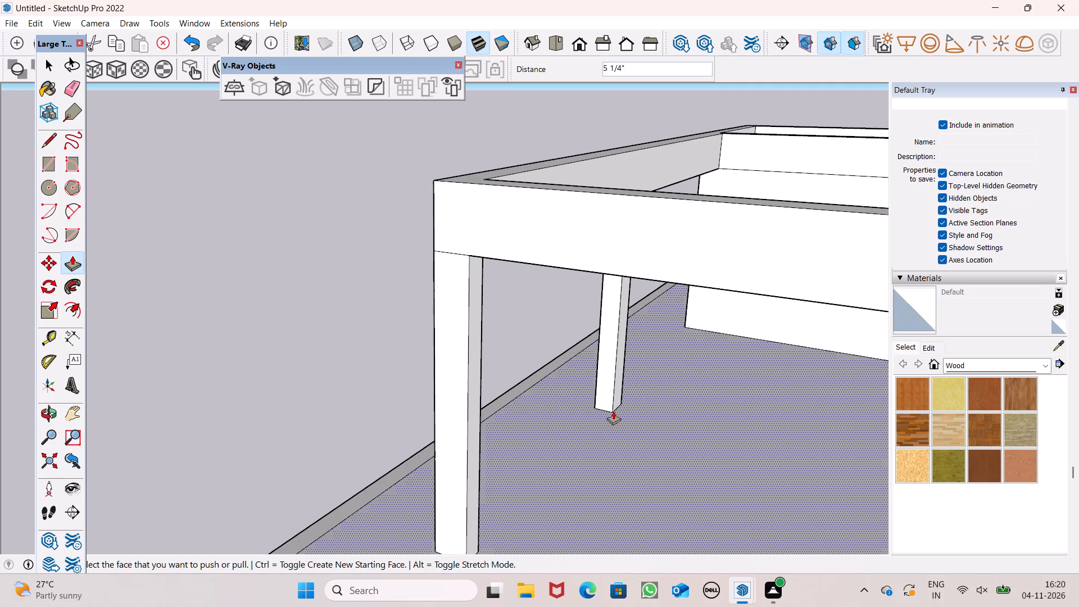
# Push/Pull the inner face of the shorter row's second column about 2 1/16", aligned with the open-corner column.
pyautogui.moveTo(615, 400); pyautogui.dragTo(478, 517)
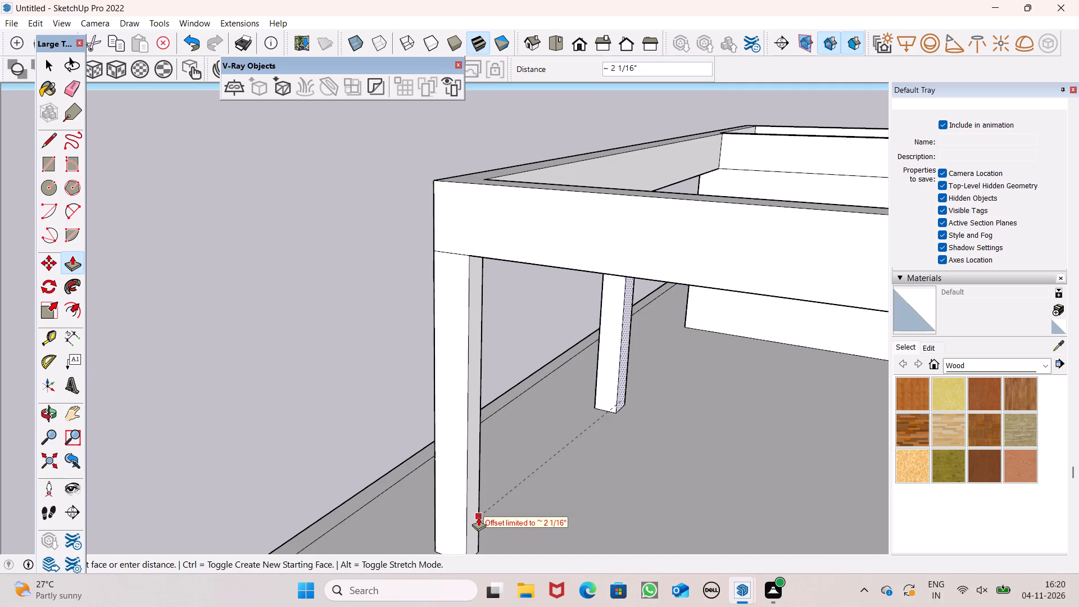
pyautogui.moveTo(478, 517); pyautogui.dragTo(477, 517)
# Thicken the longer row's third column by Push/Pulling its inner face level with the second column's and extending its open-end-facing face along the beam.
pyautogui.scroll(-6, 473, 373)
pyautogui.moveTo(476, 417); pyautogui.dragTo(747, 421, button='middle')
pyautogui.scroll(-4, 486, 277)
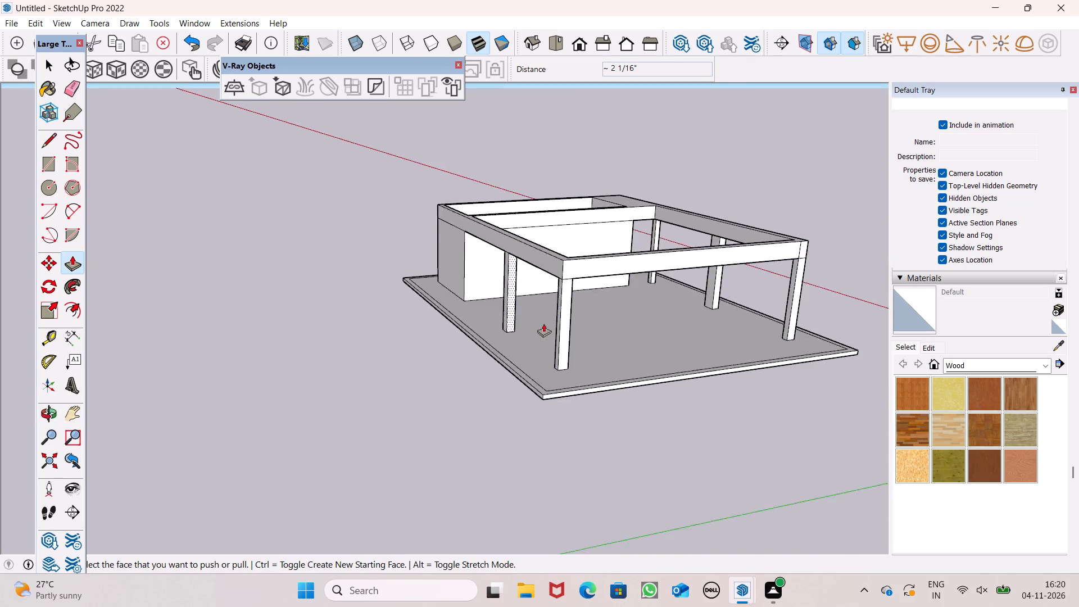
pyautogui.moveTo(561, 334); pyautogui.dragTo(541, 488, button='middle')
pyautogui.scroll(7, 729, 229)
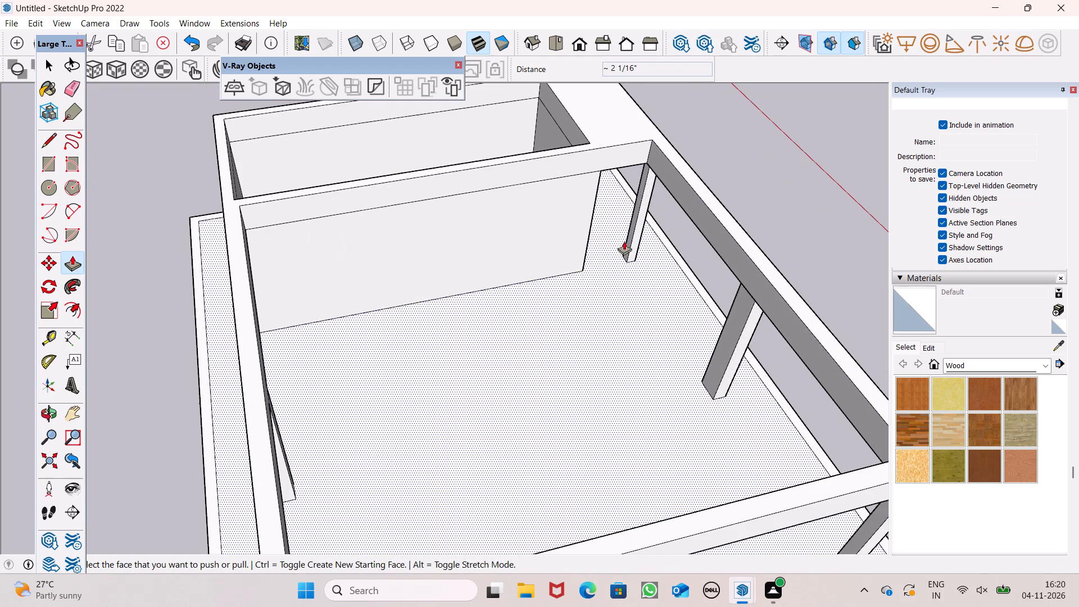
pyautogui.moveTo(625, 246); pyautogui.dragTo(691, 380)
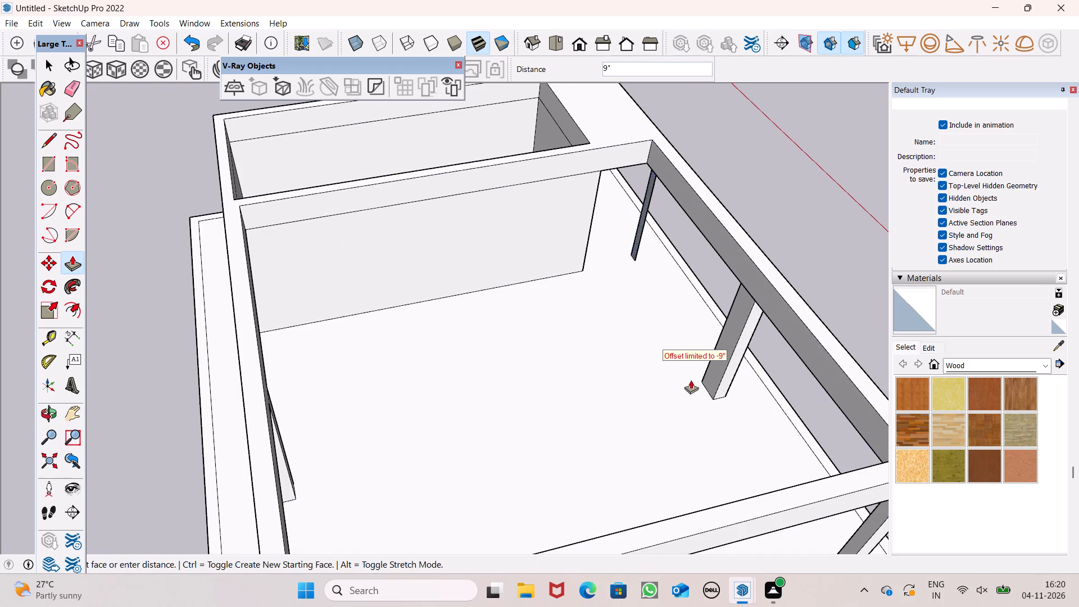
pyautogui.moveTo(691, 380); pyautogui.dragTo(701, 381)
pyautogui.moveTo(634, 251); pyautogui.dragTo(636, 260)
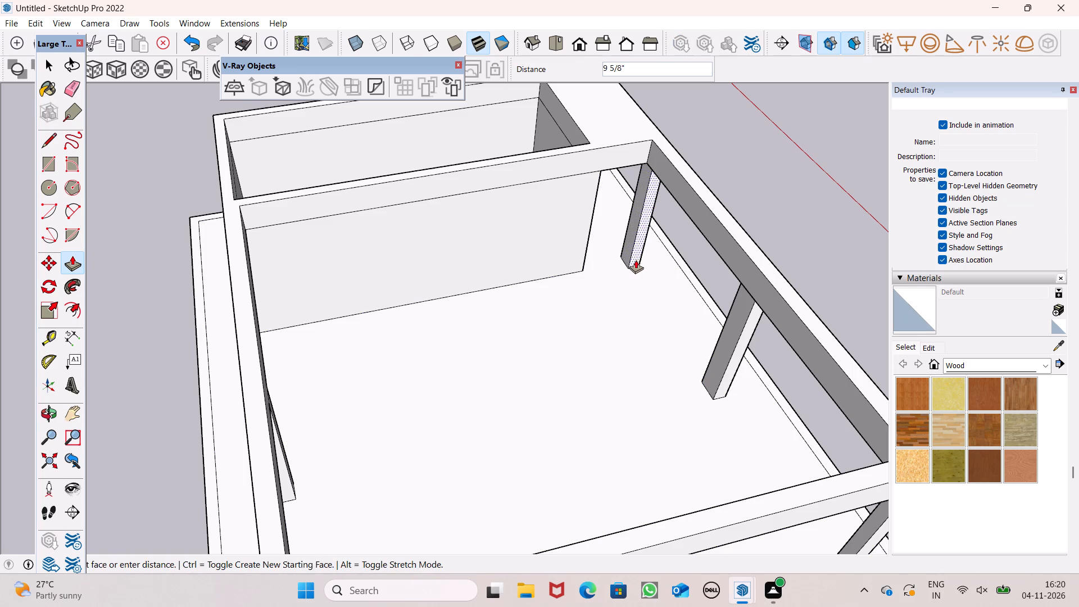
pyautogui.moveTo(636, 260); pyautogui.dragTo(636, 261)
pyautogui.click(726, 385)
pyautogui.scroll(-6, 672, 232)
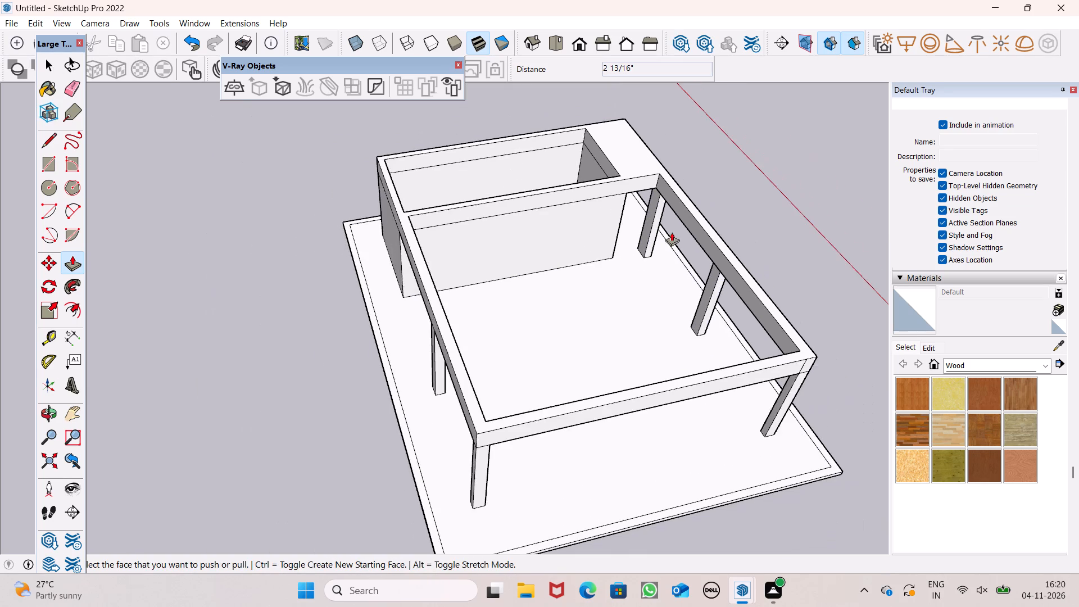
# Push/Pull the inner face of the longer row's room-end corner column about 2 7/16", level with the neighbouring column's inner face.
pyautogui.moveTo(758, 392); pyautogui.dragTo(337, 262, button='middle')
pyautogui.scroll(1, 758, 392)
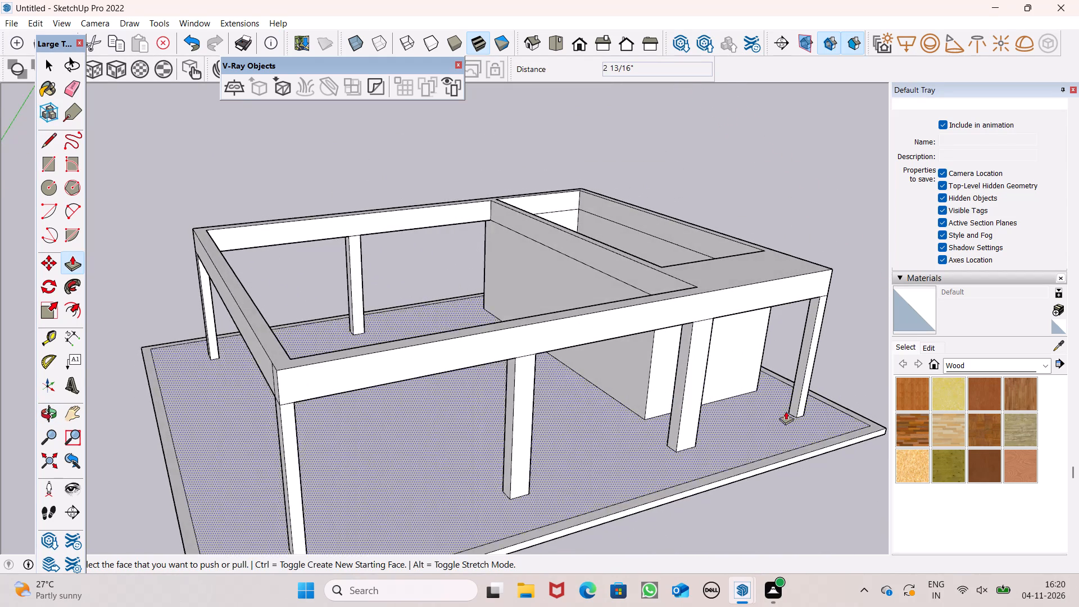
pyautogui.scroll(5, 786, 411)
pyautogui.scroll(-7, 774, 350)
pyautogui.scroll(1, 786, 305)
pyautogui.moveTo(786, 309); pyautogui.dragTo(614, 333, button='middle')
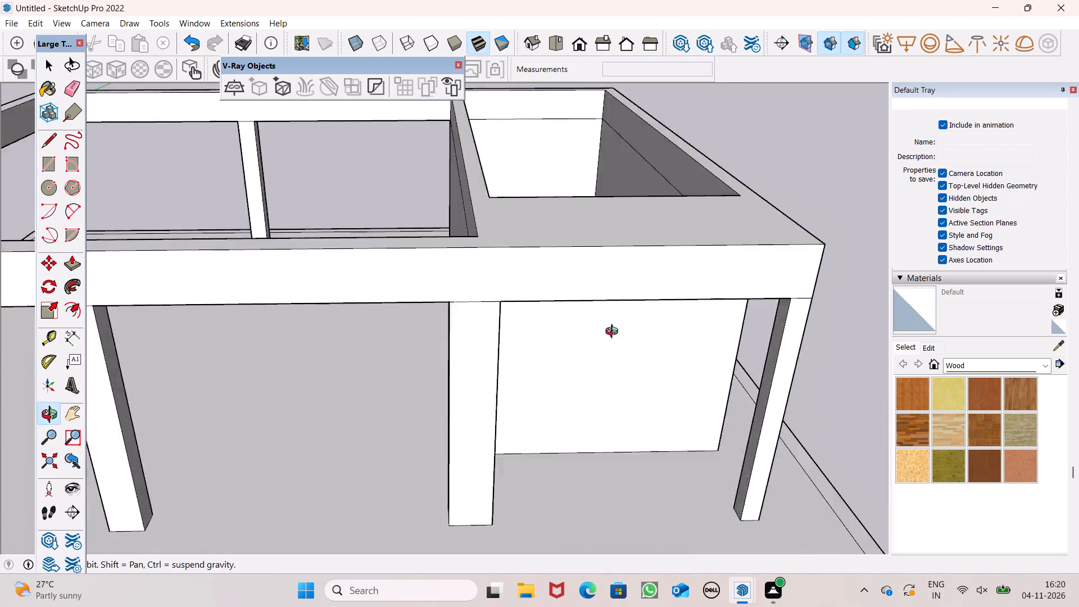
pyautogui.moveTo(614, 333); pyautogui.dragTo(523, 294, button='middle')
pyautogui.scroll(1, 638, 240)
pyautogui.scroll(-4, 641, 242)
pyautogui.moveTo(691, 320); pyautogui.dragTo(588, 303, button='middle')
pyautogui.scroll(-8, 664, 243)
pyautogui.moveTo(713, 283); pyautogui.dragTo(550, 285, button='middle')
pyautogui.scroll(-2, 601, 243)
pyautogui.scroll(1, 601, 242)
pyautogui.scroll(-3, 601, 242)
pyautogui.moveTo(585, 295); pyautogui.dragTo(408, 280, button='middle')
pyautogui.scroll(9, 407, 280)
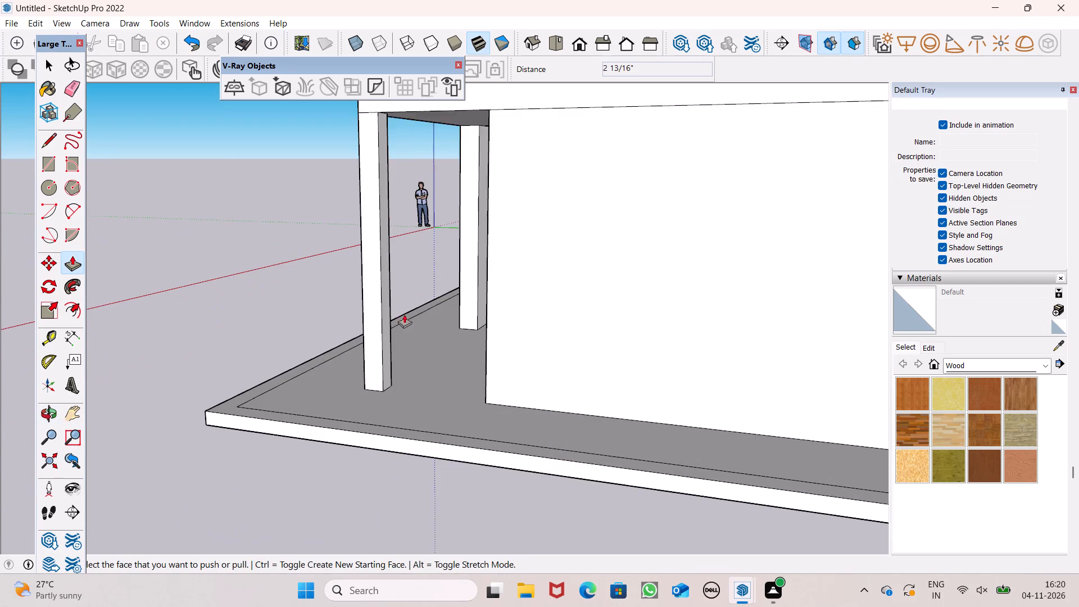
pyautogui.moveTo(384, 408); pyautogui.dragTo(498, 331)
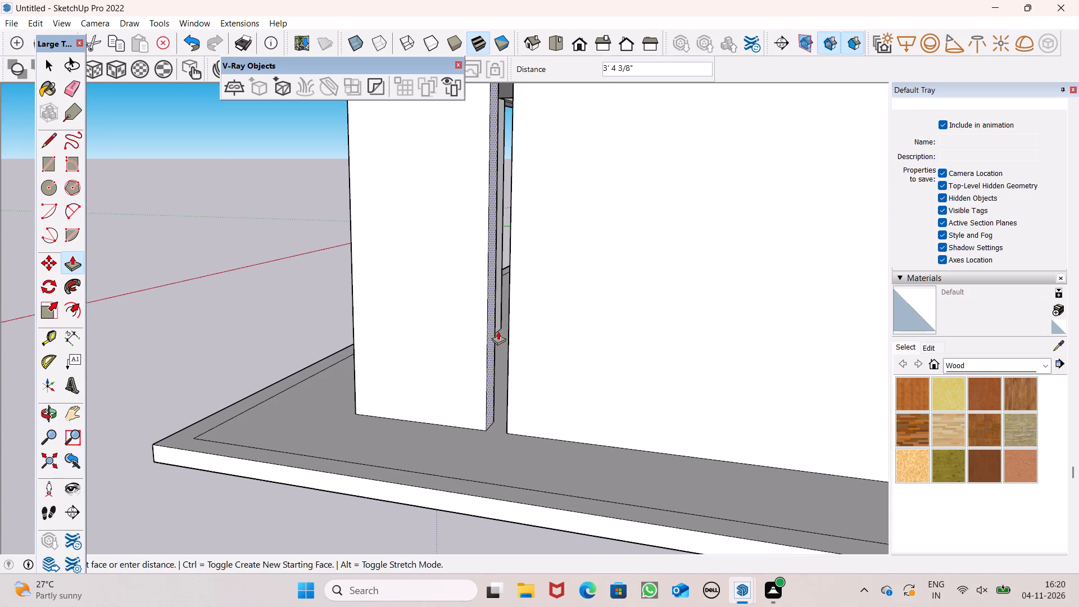
pyautogui.moveTo(498, 331); pyautogui.dragTo(494, 271)
# Push/Pull the same corner column's side face toward the neighbouring column to widen it along the beam.
pyautogui.scroll(-10, 546, 284)
pyautogui.moveTo(427, 333); pyautogui.dragTo(946, 389, button='middle')
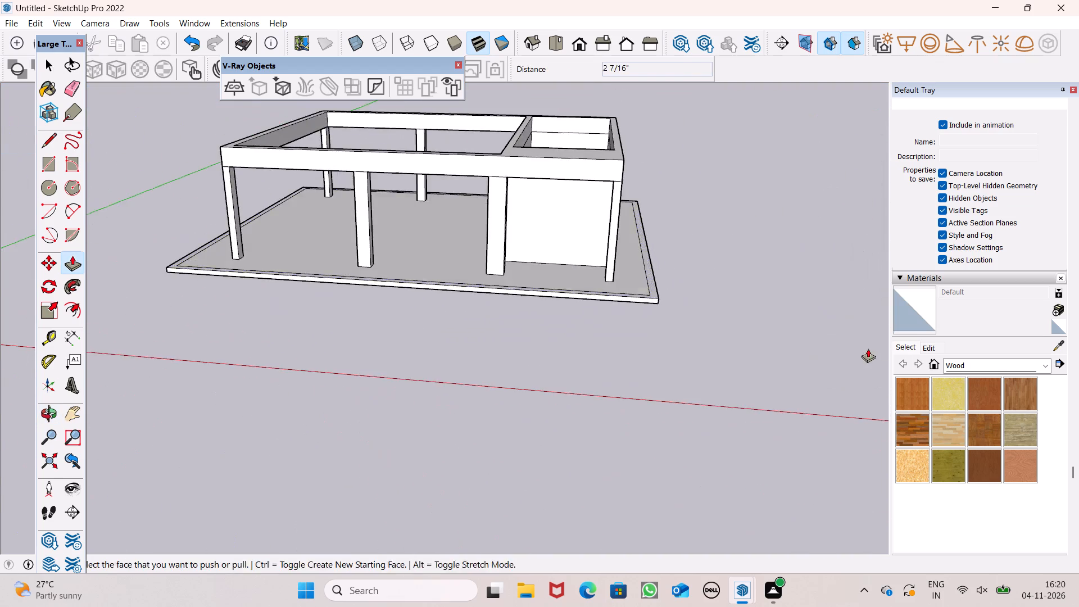
pyautogui.scroll(1, 513, 256)
pyautogui.moveTo(513, 256); pyautogui.dragTo(640, 252, button='middle')
pyautogui.scroll(3, 565, 192)
pyautogui.scroll(-1, 596, 191)
pyautogui.scroll(3, 602, 196)
pyautogui.moveTo(660, 262); pyautogui.dragTo(658, 265)
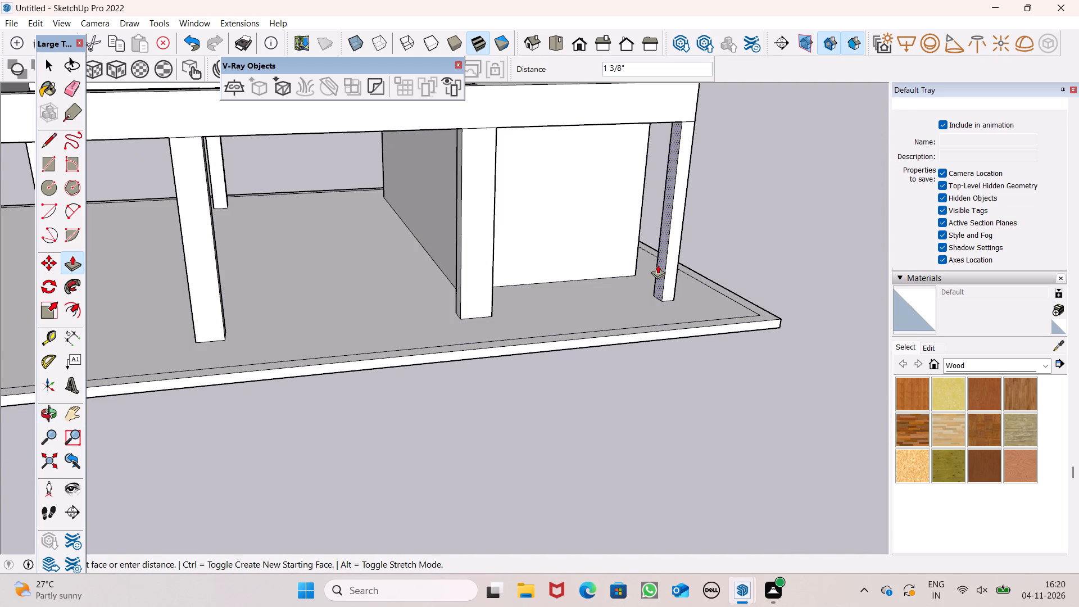
pyautogui.moveTo(658, 265); pyautogui.dragTo(647, 271)
pyautogui.press('space')
# Erase the joint lines between the beam and the second, third and room-end corner columns on the longer row's outer face.
pyautogui.scroll(-6, 662, 248)
pyautogui.moveTo(727, 287); pyautogui.dragTo(678, 303, button='middle')
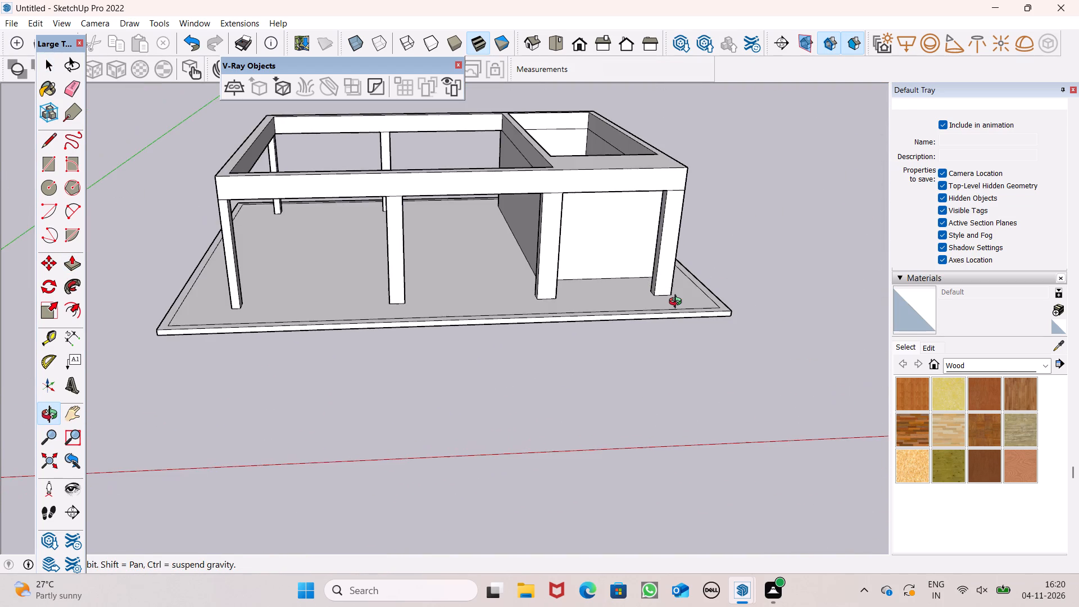
pyautogui.moveTo(678, 303); pyautogui.dragTo(670, 275, button='middle')
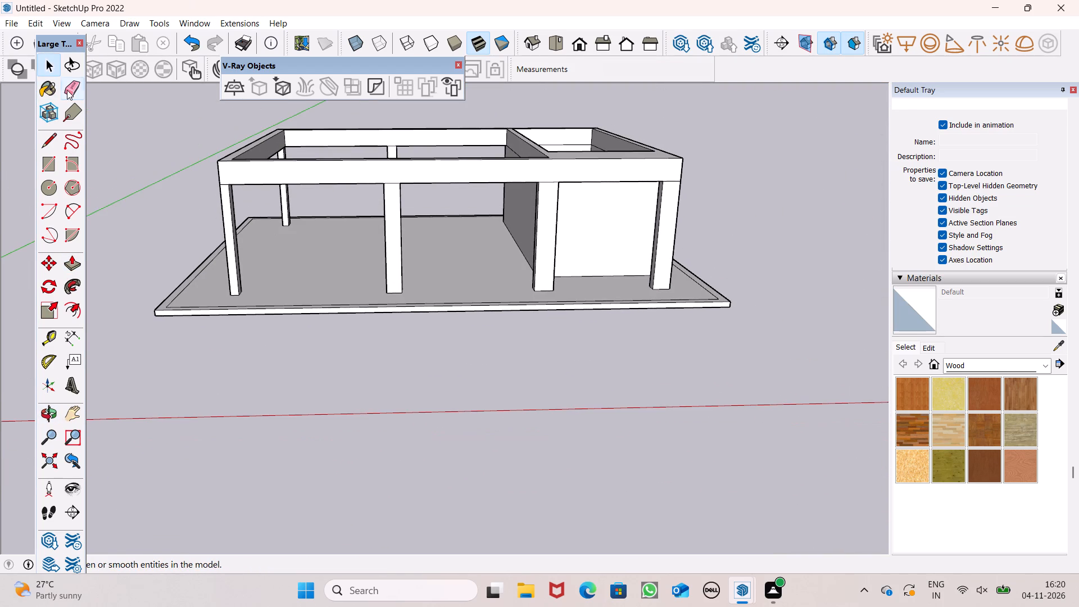
pyautogui.click(67, 90)
pyautogui.scroll(6, 423, 184)
pyautogui.click(382, 180)
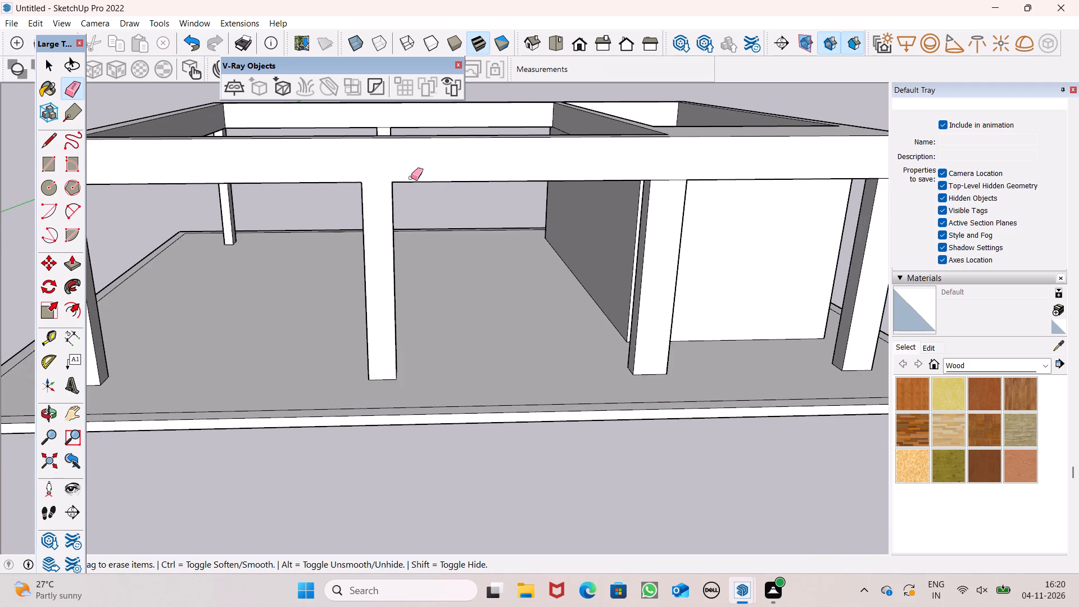
pyautogui.moveTo(676, 179); pyautogui.dragTo(675, 184)
pyautogui.scroll(-4, 587, 169)
pyautogui.scroll(6, 868, 152)
pyautogui.click(740, 194)
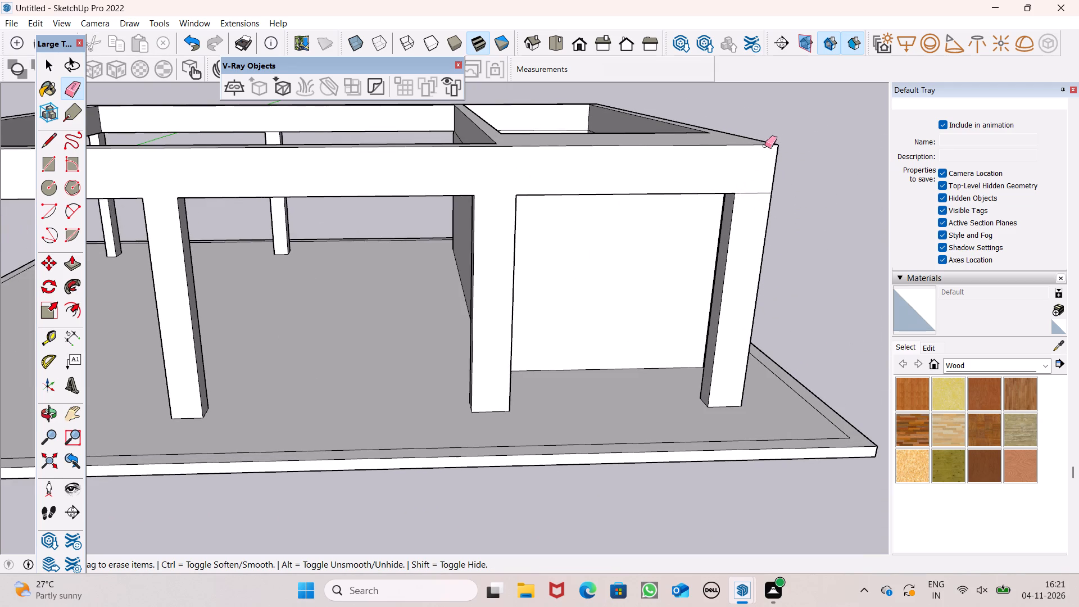
pyautogui.scroll(-3, 767, 144)
pyautogui.scroll(4, 736, 185)
pyautogui.moveTo(754, 183); pyautogui.dragTo(754, 193)
pyautogui.scroll(-7, 760, 157)
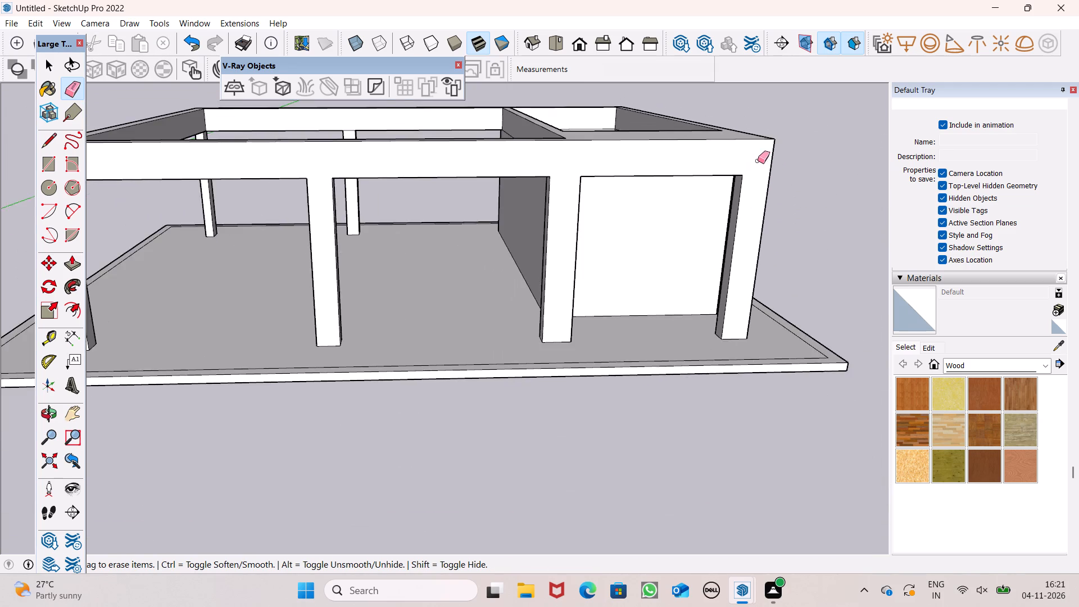
# Erase the joint line between the beam and the open-corner column on the longer row's outer face.
pyautogui.scroll(-8, 758, 161)
pyautogui.scroll(7, 357, 189)
pyautogui.scroll(3, 465, 151)
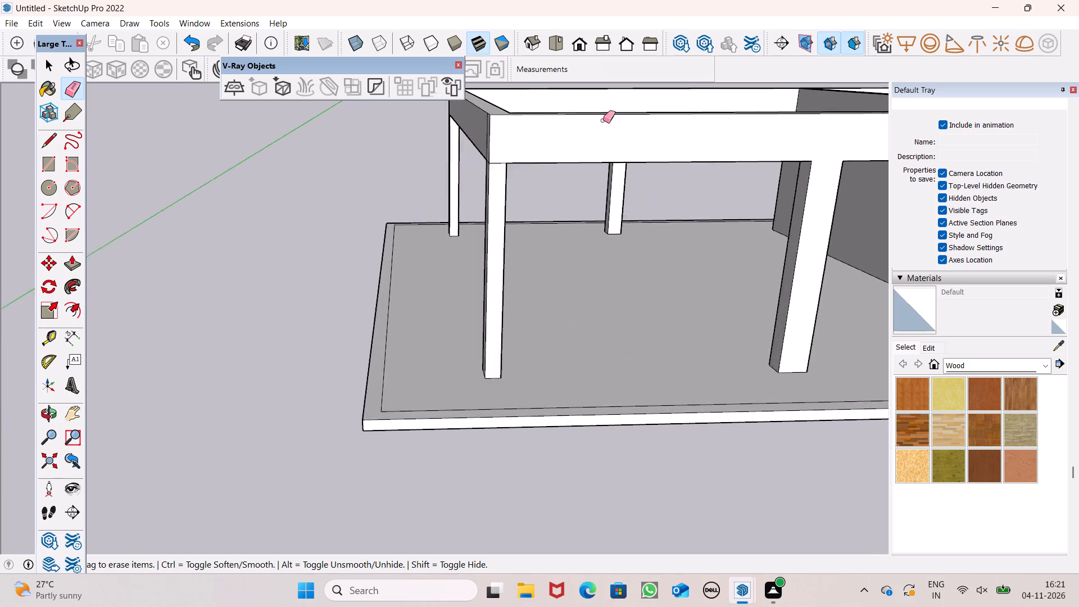
pyautogui.scroll(3, 603, 120)
pyautogui.moveTo(455, 176); pyautogui.dragTo(454, 184)
# Erase the beam joint lines above the shorter row's open-corner column on its open-end face and its outer side face.
pyautogui.scroll(-5, 478, 147)
pyautogui.moveTo(301, 224); pyautogui.dragTo(647, 242, button='middle')
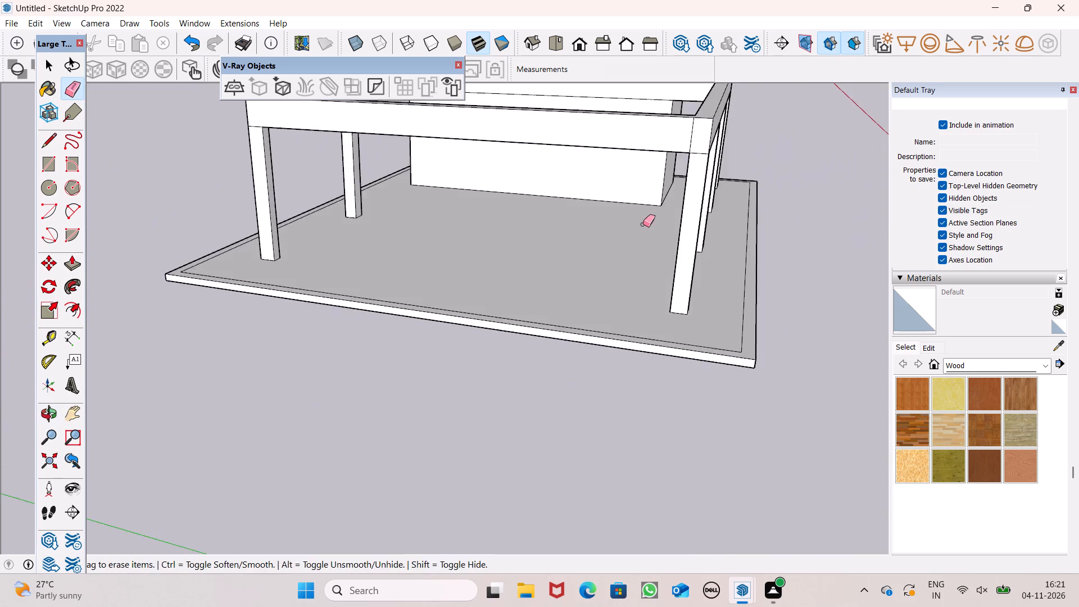
pyautogui.scroll(-5, 645, 239)
pyautogui.moveTo(447, 171); pyautogui.dragTo(632, 165, button='middle')
pyautogui.scroll(5, 423, 162)
pyautogui.scroll(-1, 423, 162)
pyautogui.scroll(7, 464, 184)
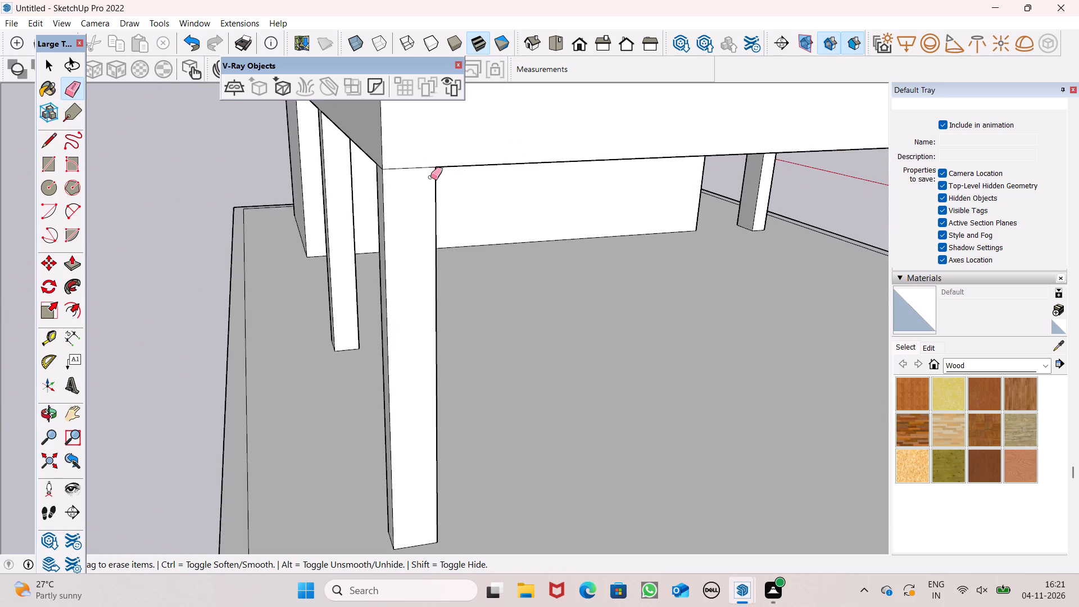
pyautogui.moveTo(406, 158); pyautogui.dragTo(400, 182)
pyautogui.scroll(-5, 430, 184)
pyautogui.moveTo(432, 232); pyautogui.dragTo(688, 238, button='middle')
pyautogui.scroll(7, 621, 167)
pyautogui.moveTo(651, 184); pyautogui.dragTo(650, 193)
# Push/Pull the side face of the shorter row's open-corner column toward the room to widen it along the beam.
pyautogui.moveTo(613, 227); pyautogui.dragTo(763, 218, button='middle')
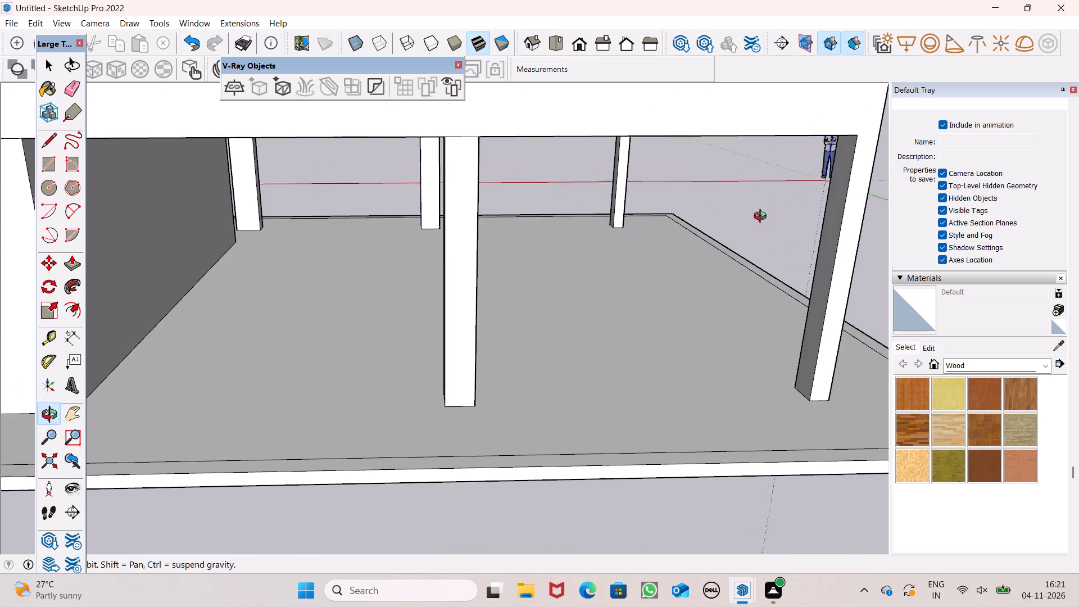
pyautogui.moveTo(763, 218); pyautogui.dragTo(753, 230, button='middle')
pyautogui.scroll(2, 760, 230)
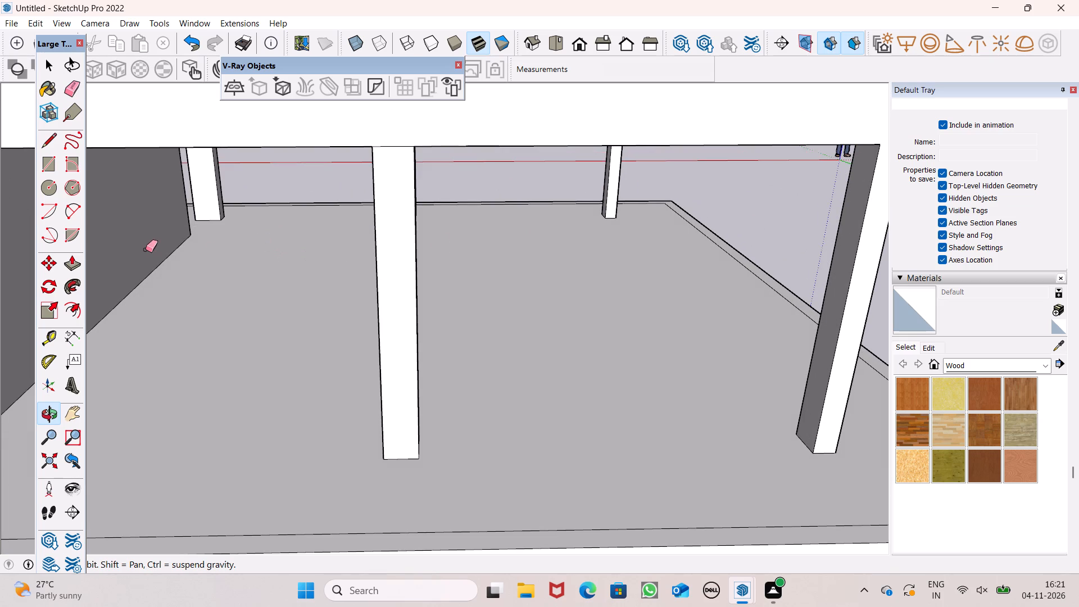
pyautogui.moveTo(73, 265); pyautogui.dragTo(80, 265)
pyautogui.scroll(-3, 443, 228)
pyautogui.moveTo(525, 278); pyautogui.dragTo(614, 283, button='middle')
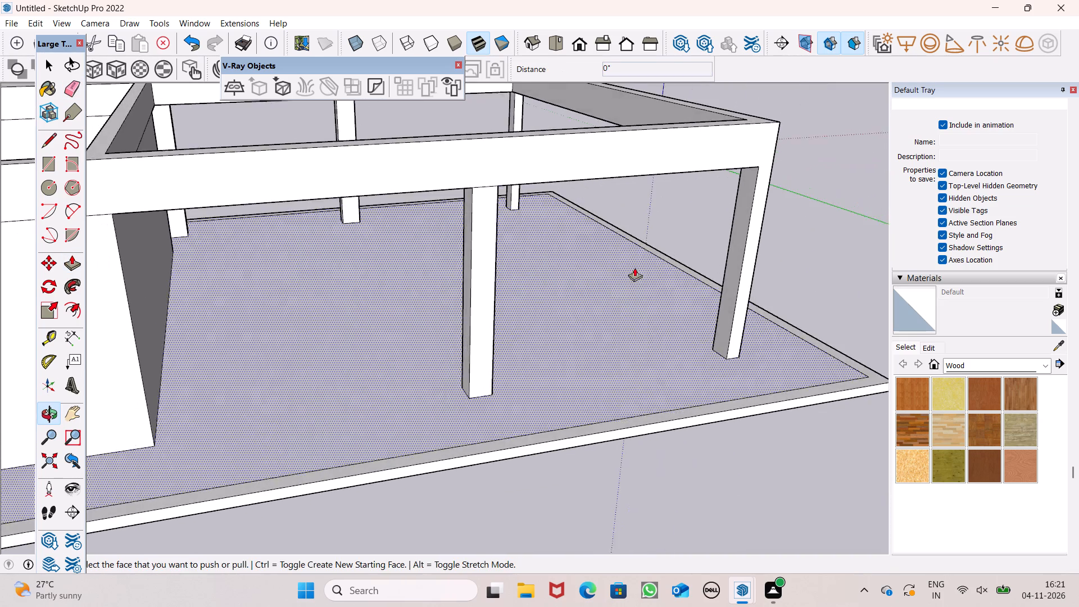
pyautogui.scroll(5, 729, 203)
pyautogui.scroll(-2, 751, 203)
pyautogui.scroll(1, 750, 206)
pyautogui.scroll(-1, 750, 206)
pyautogui.scroll(1, 749, 207)
pyautogui.scroll(-7, 767, 191)
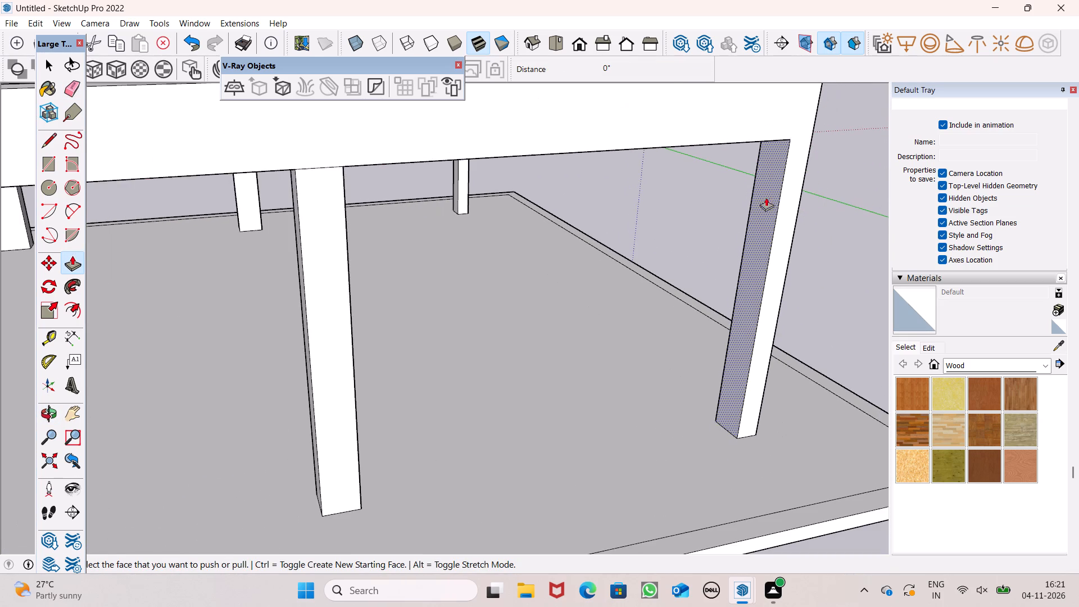
pyautogui.moveTo(773, 182); pyautogui.dragTo(746, 196)
# Adjust the same column's width along the beam by Push/Pulling its room-facing side out 7 3/8" and back 5 5/8".
pyautogui.scroll(-5, 754, 179)
pyautogui.moveTo(829, 222); pyautogui.dragTo(746, 240, button='middle')
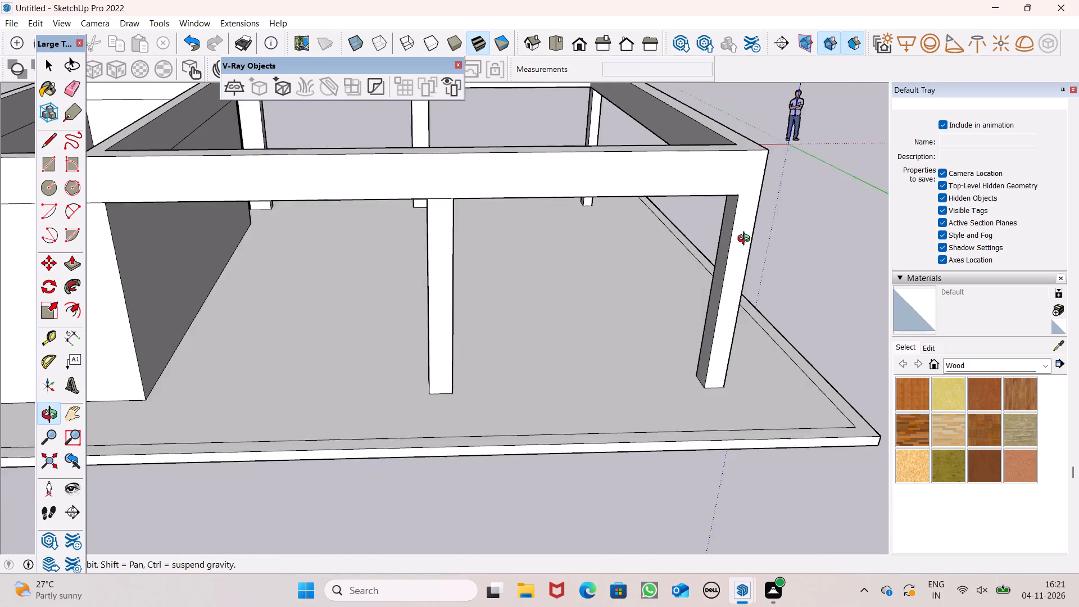
pyautogui.moveTo(746, 240); pyautogui.dragTo(742, 243, button='middle')
pyautogui.moveTo(719, 243); pyautogui.dragTo(706, 247)
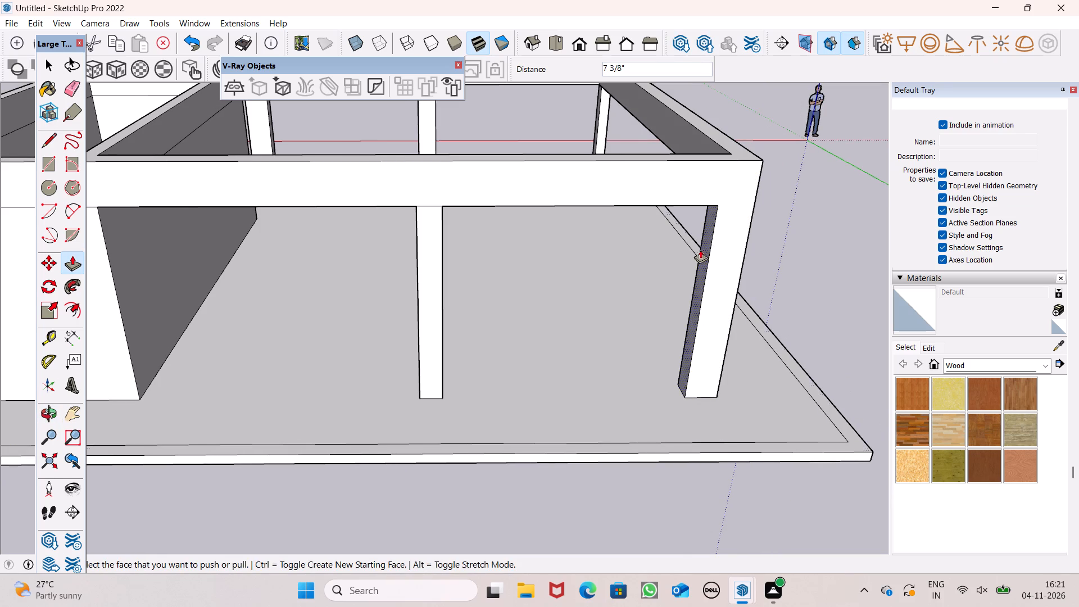
pyautogui.moveTo(703, 249); pyautogui.dragTo(713, 248)
pyautogui.scroll(-6, 710, 205)
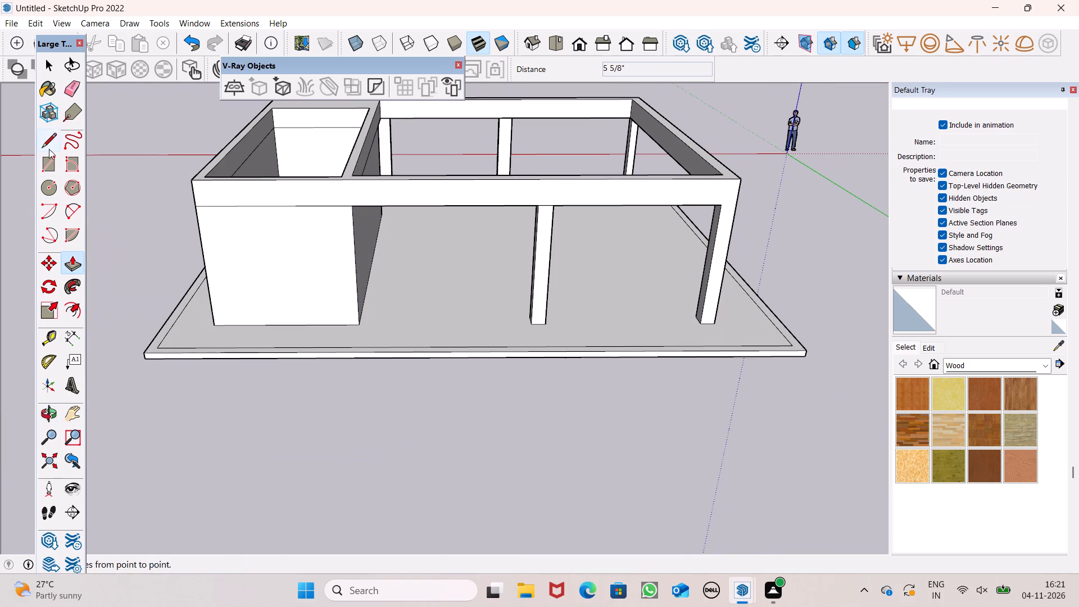
# Erase the joint line between the beam and the shorter row's second column on the outer face.
pyautogui.click(83, 76)
pyautogui.scroll(5, 532, 200)
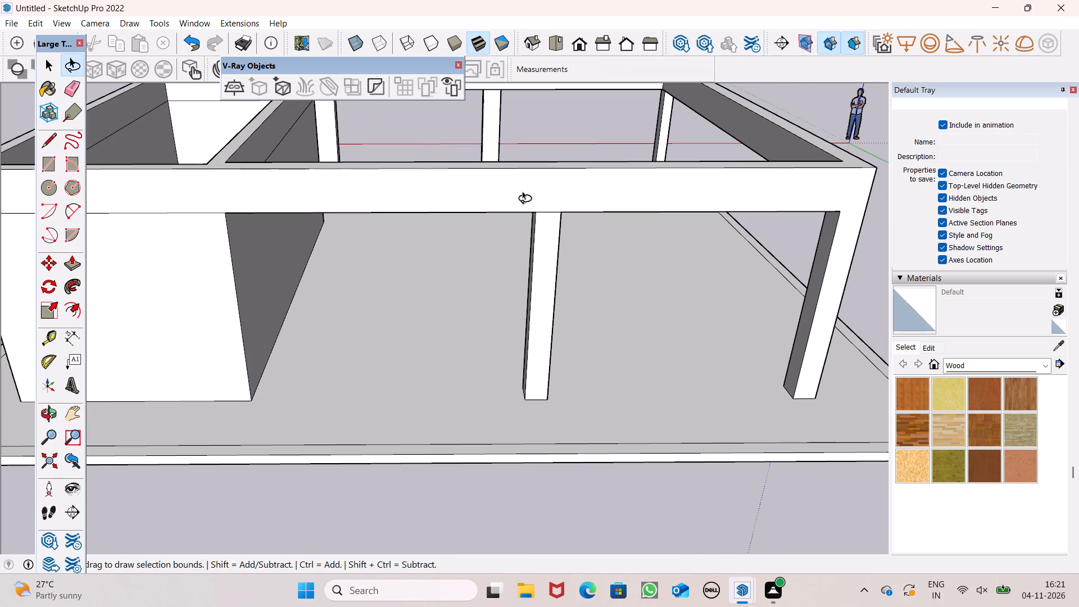
pyautogui.click(71, 92)
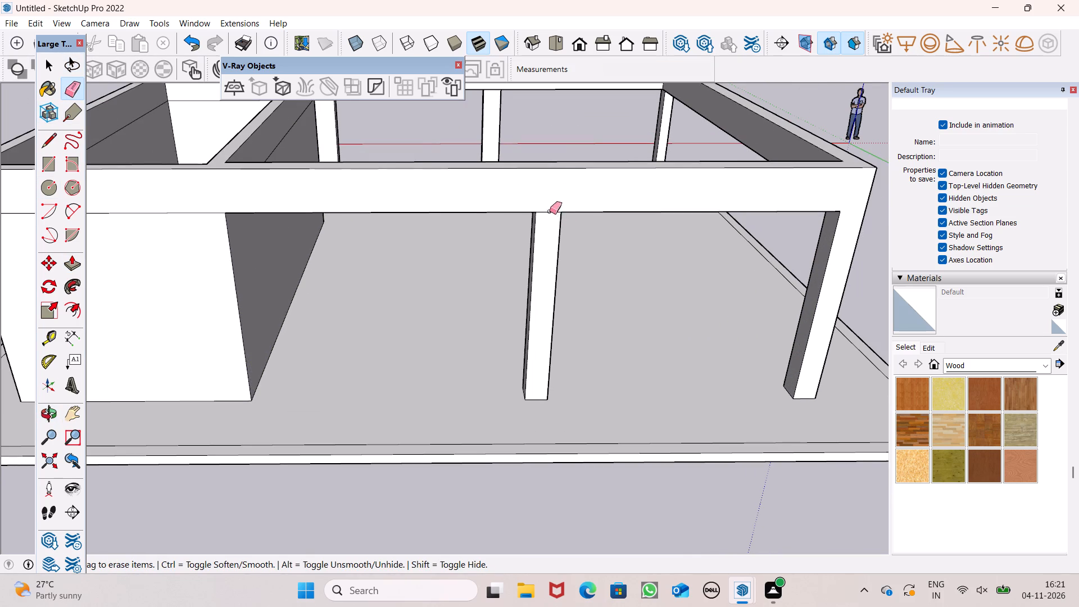
pyautogui.moveTo(550, 211); pyautogui.dragTo(548, 217)
pyautogui.scroll(-8, 670, 178)
pyautogui.scroll(-2, 484, 209)
pyautogui.moveTo(564, 196); pyautogui.dragTo(308, 252, button='middle')
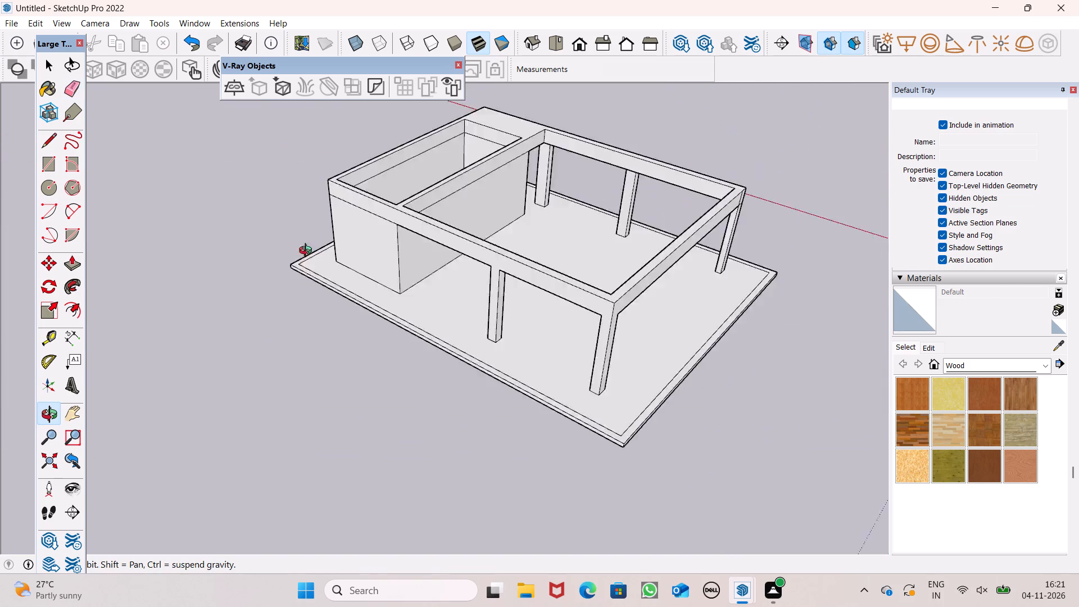
# Erase the beam joint lines above the longer row's open-corner column on its open-end face.
pyautogui.moveTo(308, 252); pyautogui.dragTo(506, 180, button='middle')
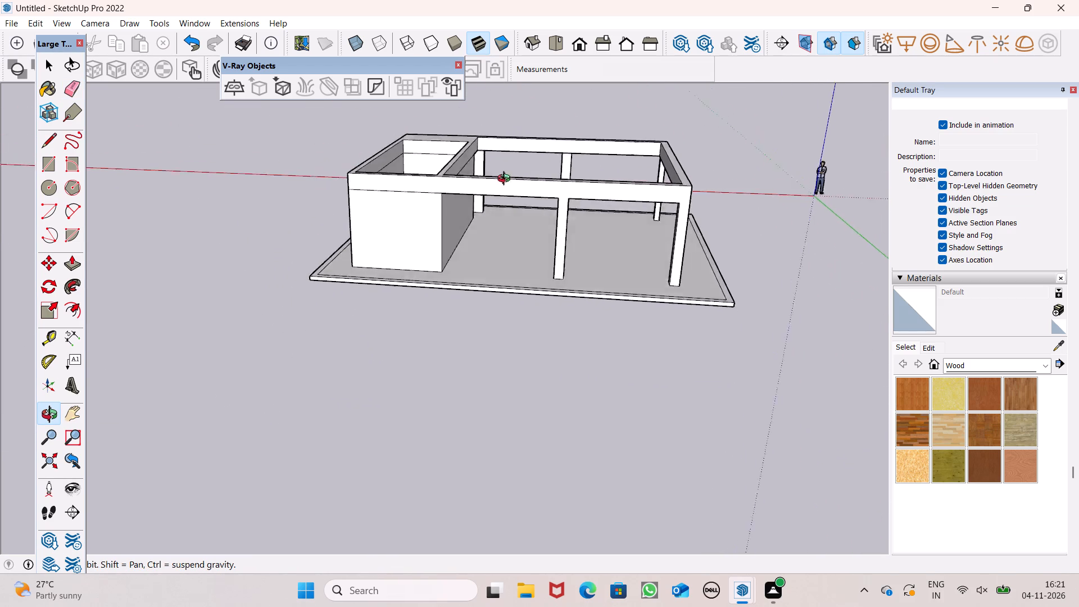
pyautogui.moveTo(506, 180); pyautogui.dragTo(0, 203, button='middle')
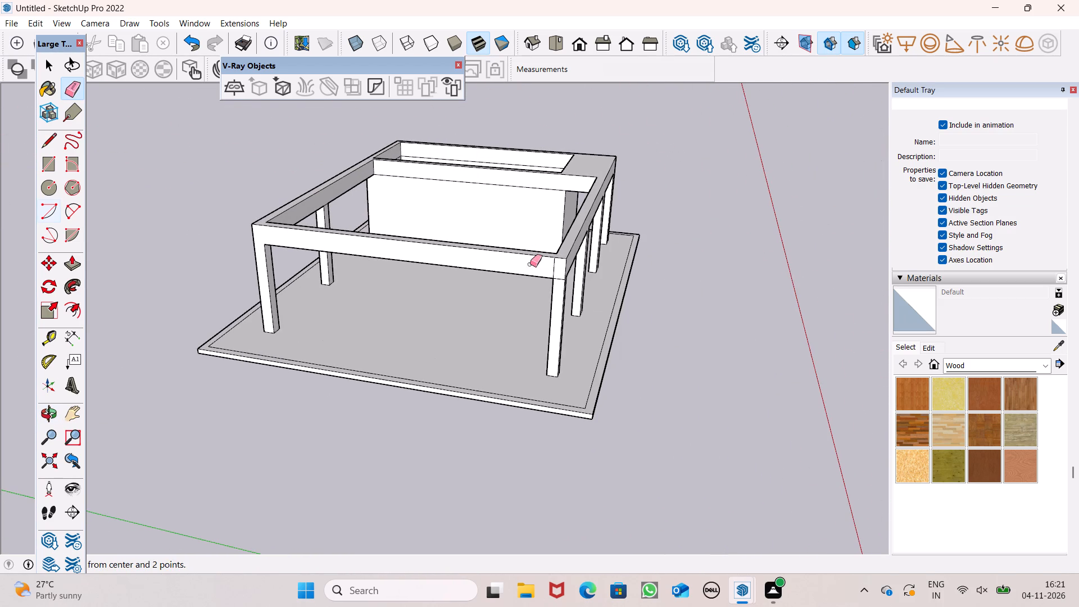
pyautogui.scroll(5, 551, 278)
pyautogui.moveTo(546, 264); pyautogui.dragTo(560, 282)
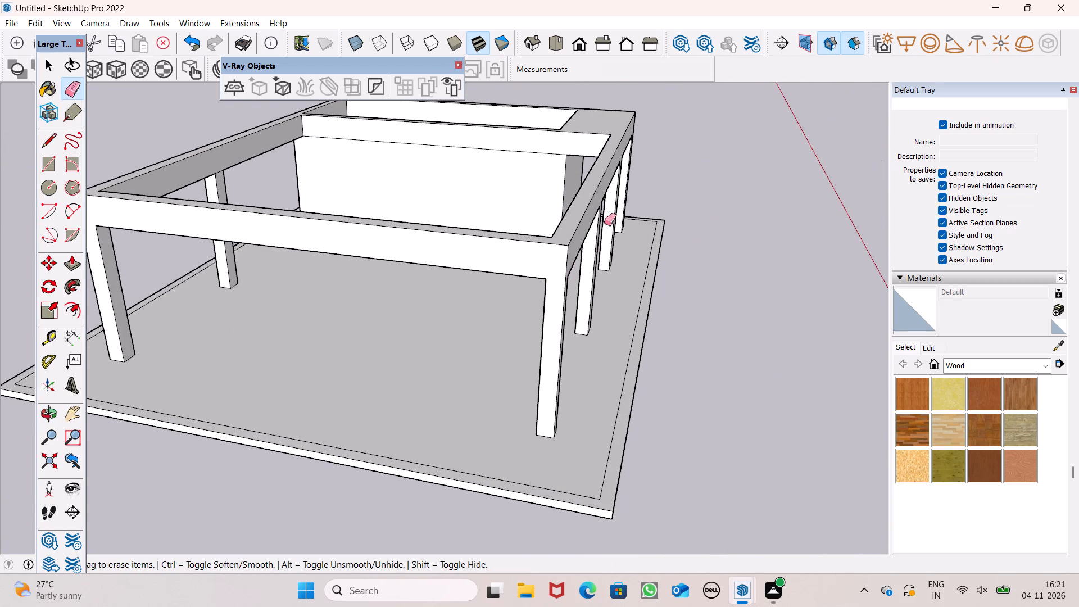
# Draw a short line along the inner top edge of the walled room's opening from its corner, closing the opening with a face.
pyautogui.scroll(-6, 619, 211)
pyautogui.moveTo(586, 250); pyautogui.dragTo(274, 212, button='middle')
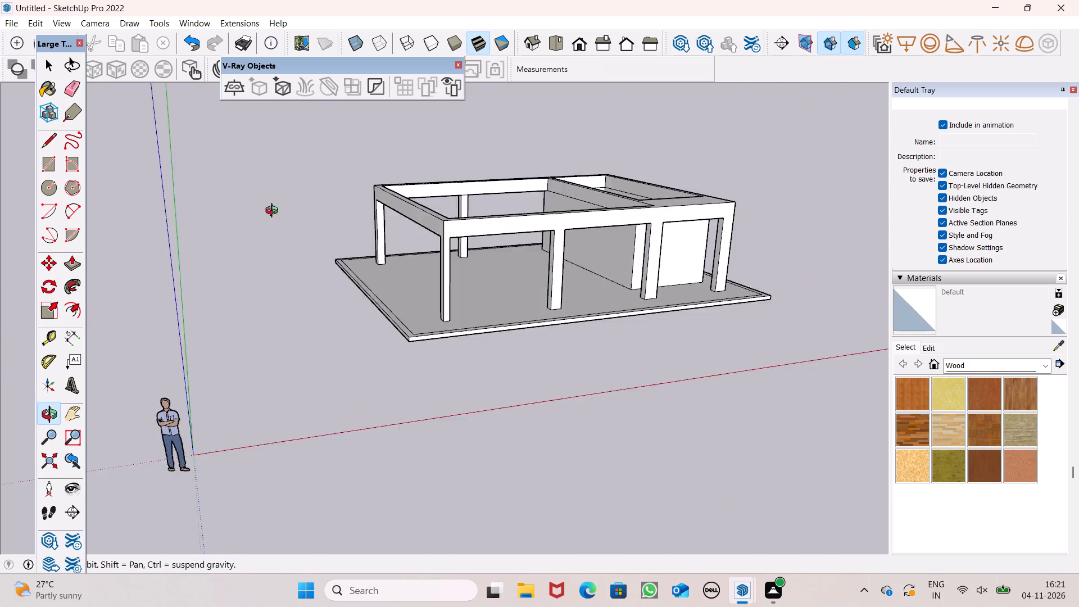
pyautogui.moveTo(274, 212); pyautogui.dragTo(178, 201, button='middle')
pyautogui.scroll(-3, 558, 238)
pyautogui.moveTo(546, 271); pyautogui.dragTo(257, 316, button='middle')
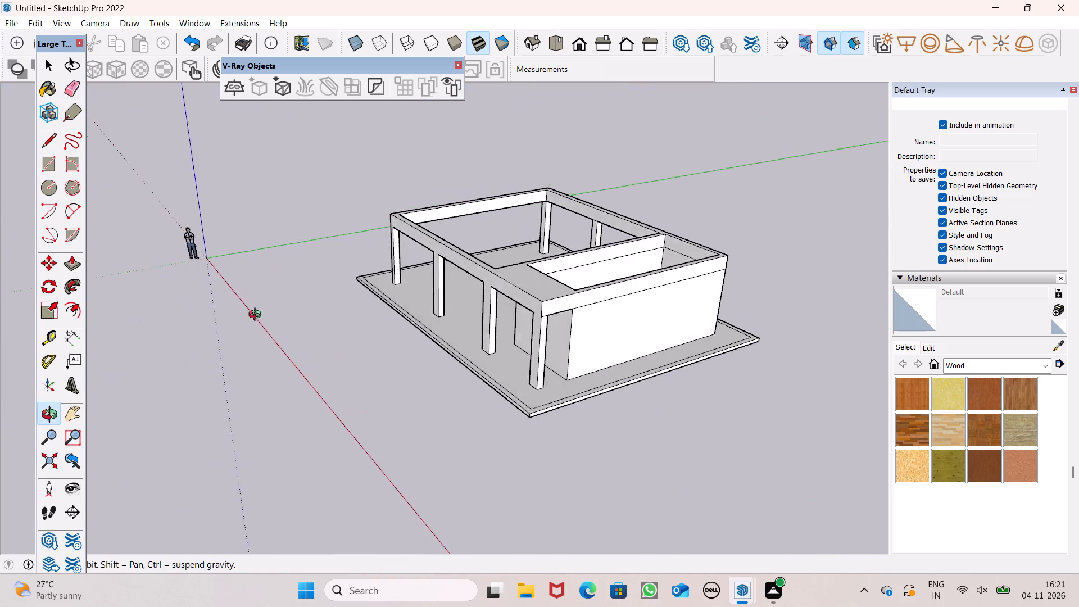
pyautogui.moveTo(257, 316); pyautogui.dragTo(257, 304, button='middle')
pyautogui.scroll(6, 326, 284)
pyautogui.scroll(-4, 401, 250)
pyautogui.moveTo(460, 315); pyautogui.dragTo(732, 381, button='middle')
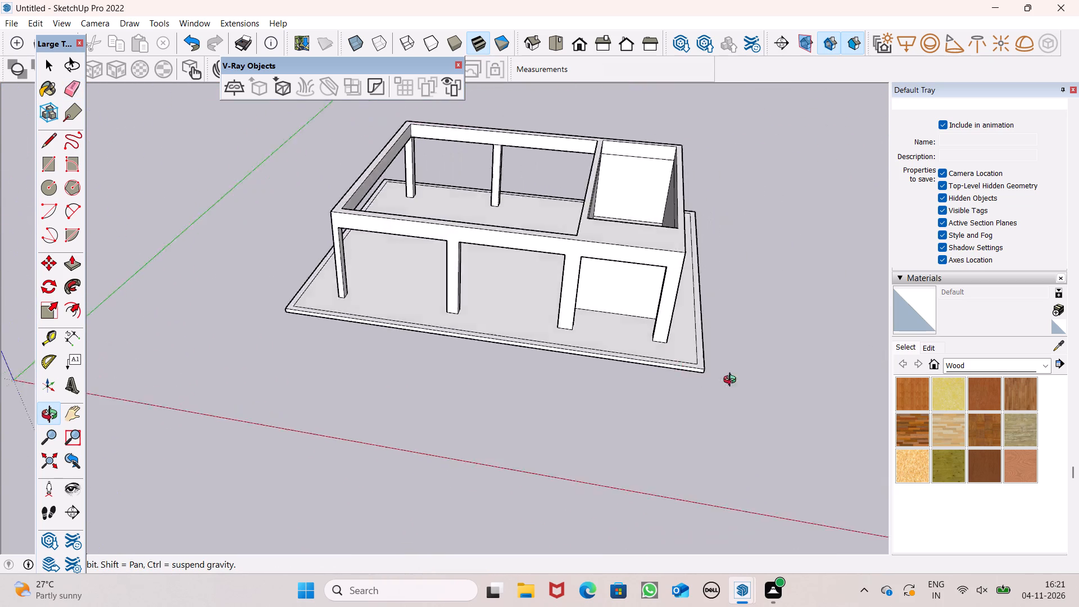
pyautogui.moveTo(732, 381); pyautogui.dragTo(791, 380, button='middle')
pyautogui.click(40, 141)
pyautogui.scroll(2, 473, 177)
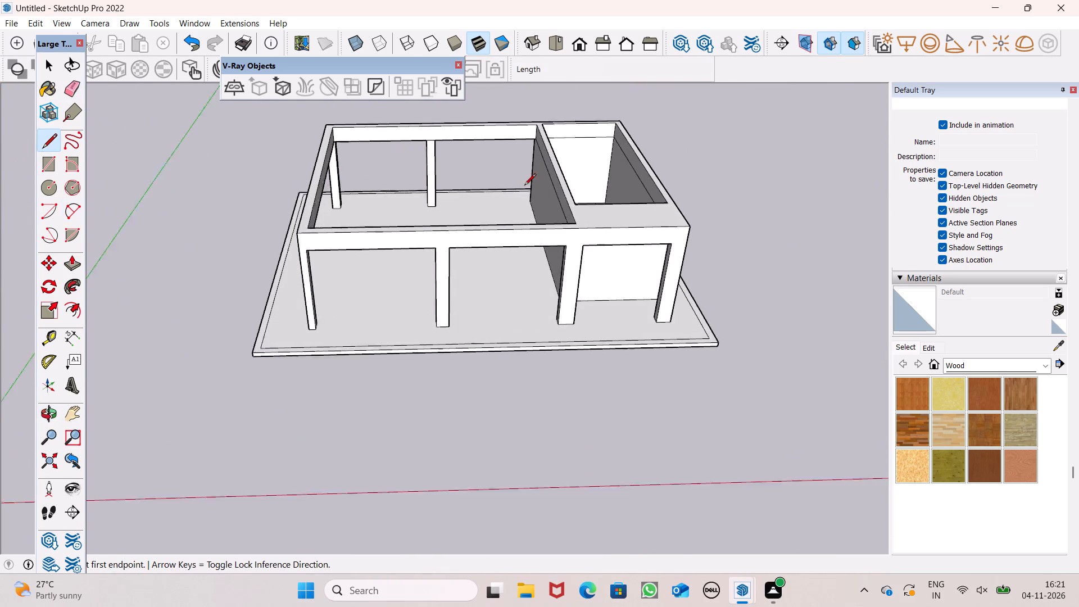
pyautogui.scroll(7, 524, 186)
pyautogui.click(604, 225)
pyautogui.click(624, 223)
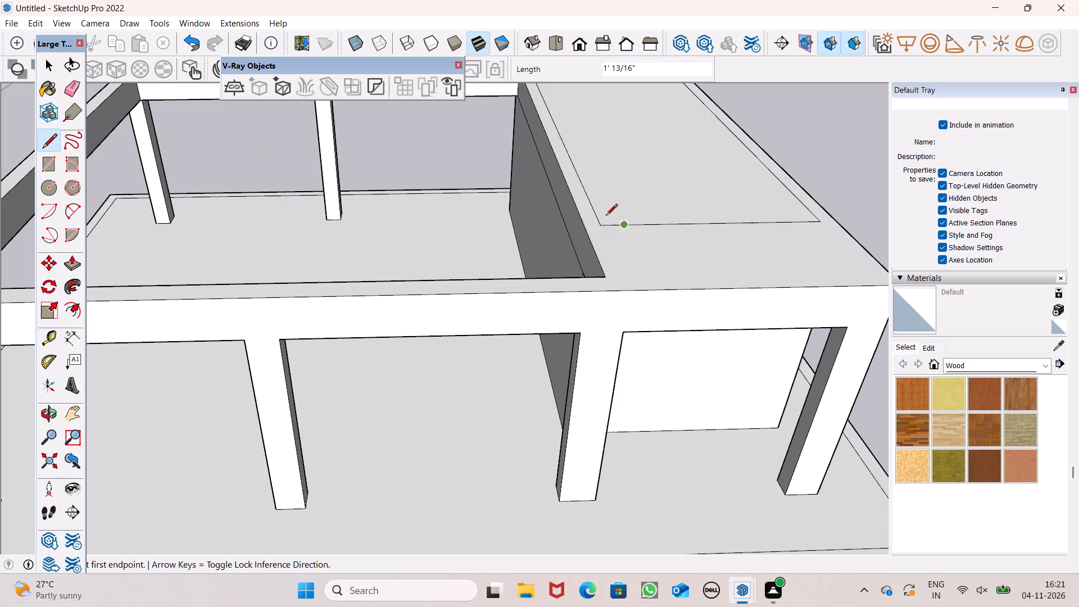
pyautogui.scroll(-5, 493, 248)
# Push/Pull the roof face over the walled room by 6".
pyautogui.click(72, 265)
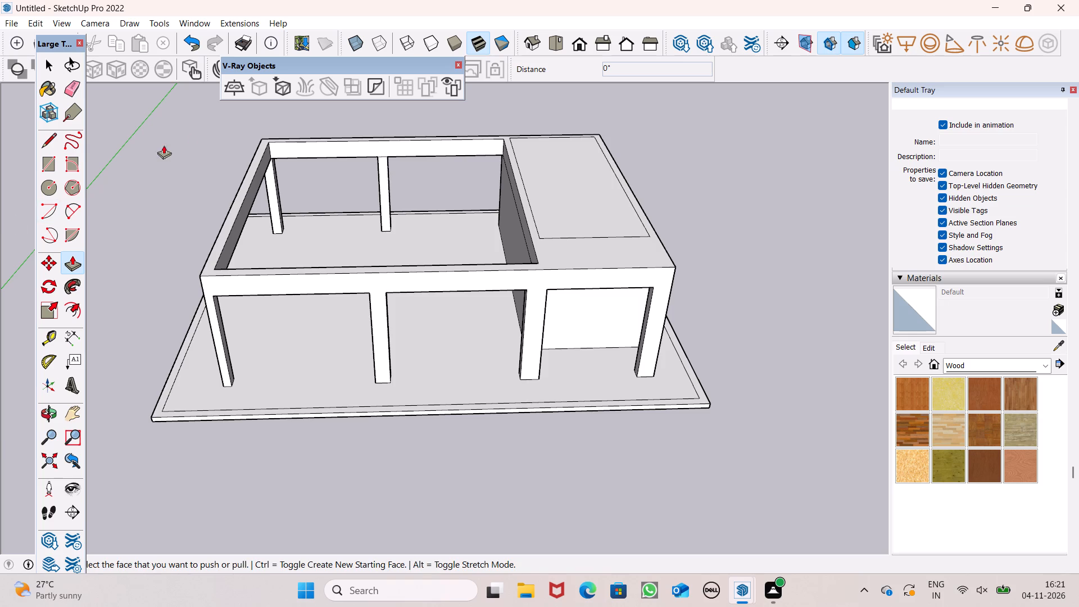
pyautogui.scroll(7, 573, 123)
pyautogui.moveTo(568, 243); pyautogui.dragTo(568, 248)
pyautogui.write('6"')
pyautogui.press('Return')
pyautogui.press('space')
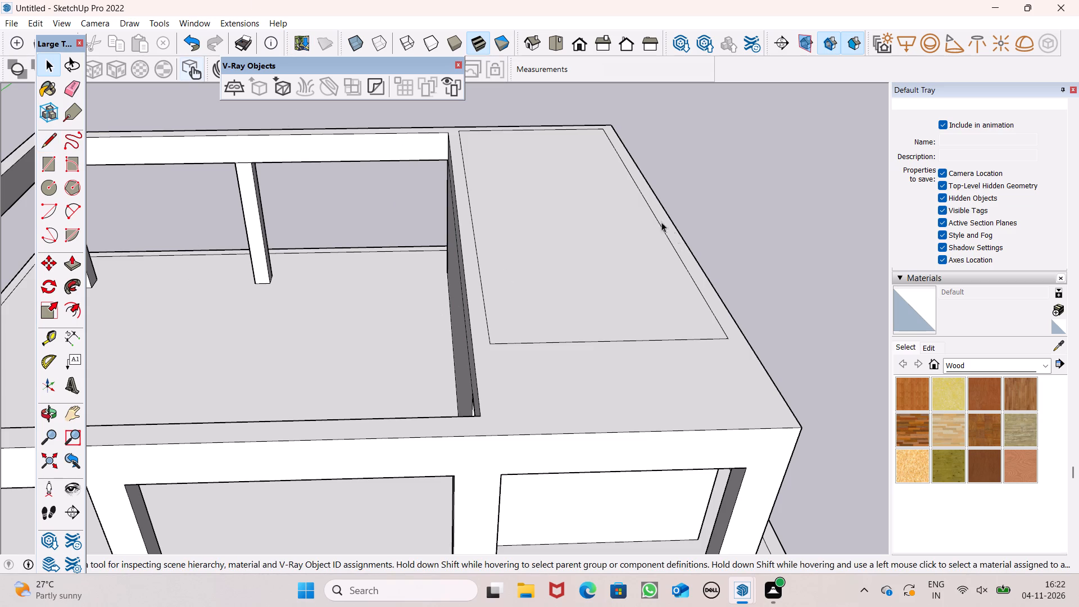
# Erase the outline edges of the room's roof face so it merges with the surrounding beam top, undoing a stray erasure.
pyautogui.click(77, 83)
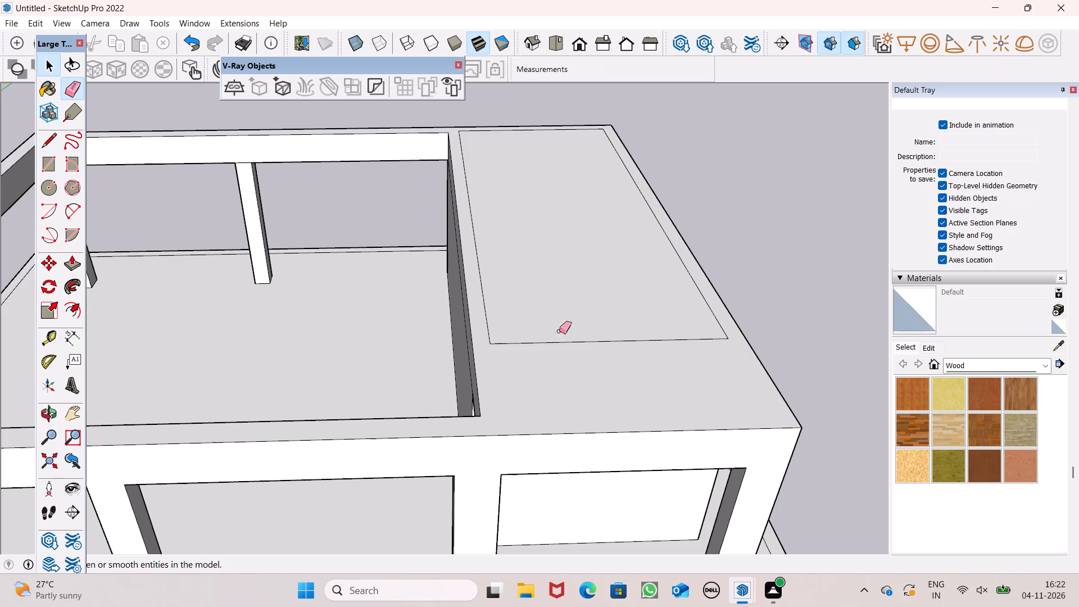
pyautogui.moveTo(541, 338); pyautogui.dragTo(512, 328)
pyautogui.moveTo(712, 318); pyautogui.dragTo(713, 303)
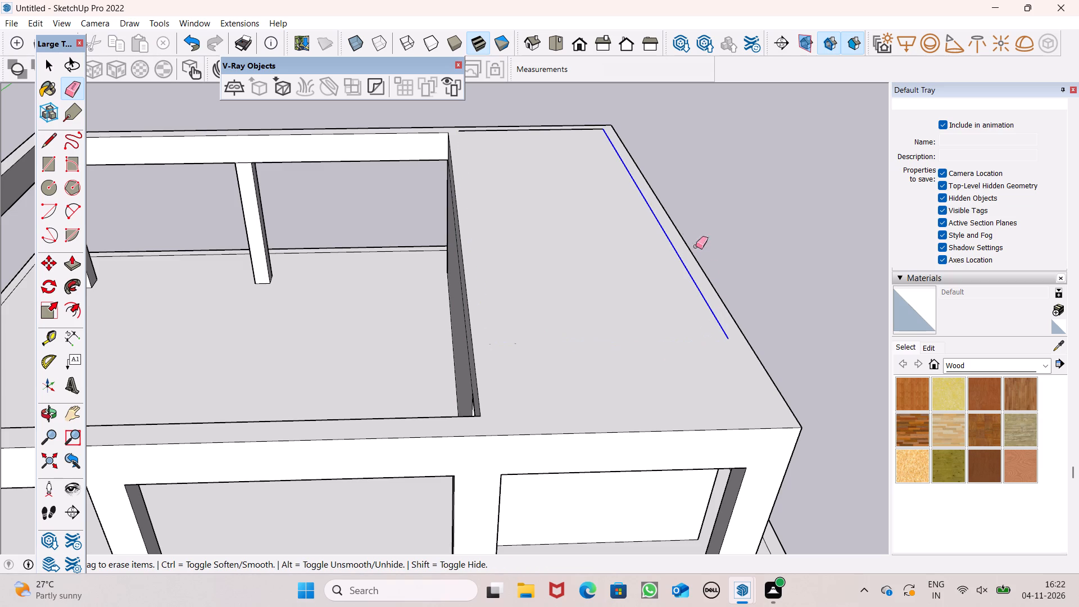
pyautogui.click(597, 126)
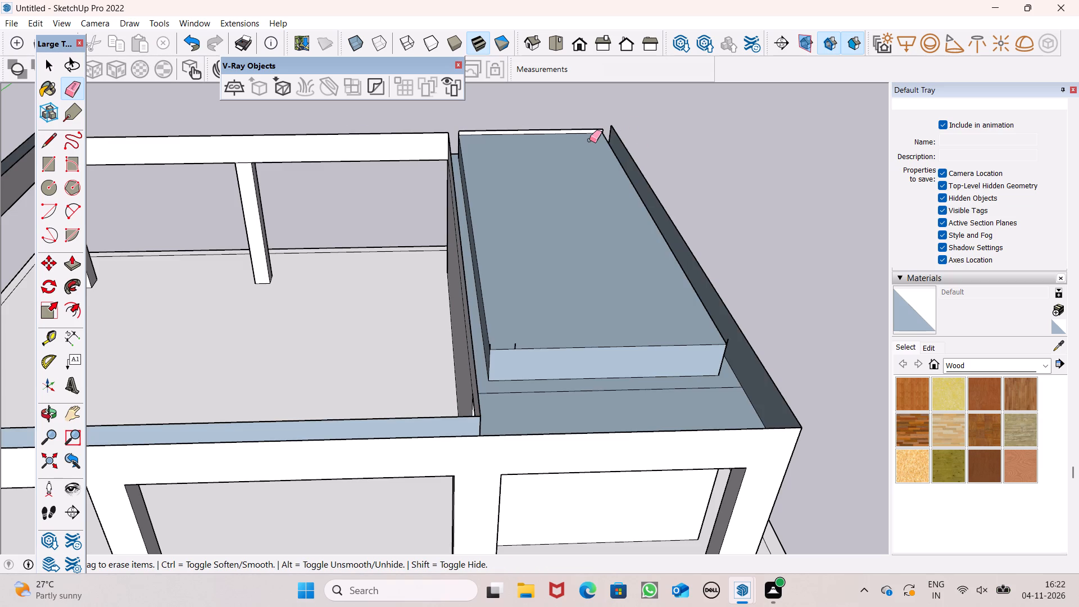
pyautogui.hotkey('ctrl', 'z')
pyautogui.scroll(4, 559, 136)
pyautogui.doubleClick(555, 125)
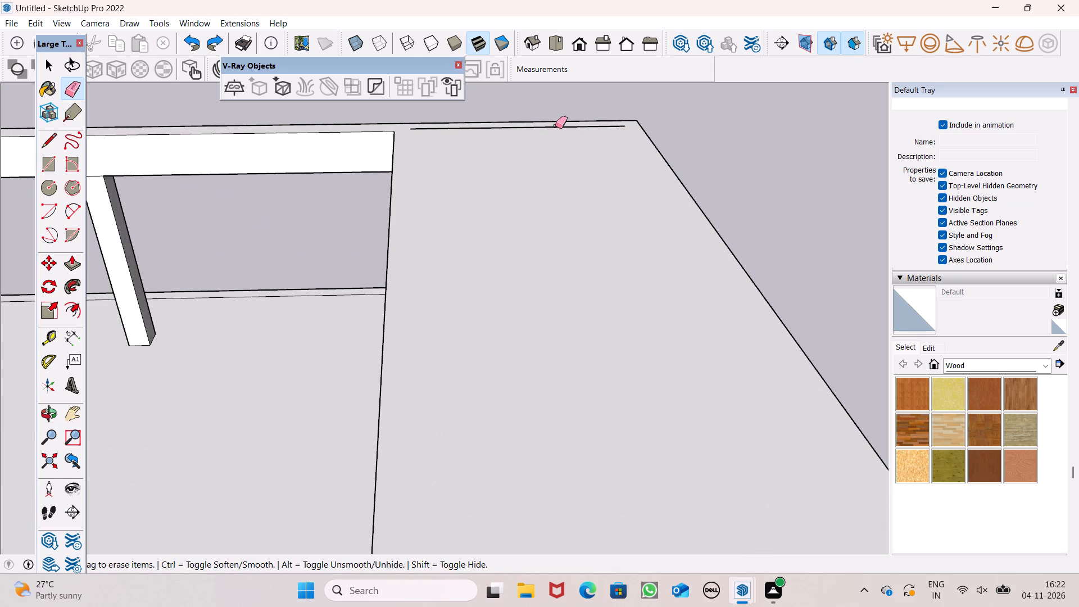
pyautogui.moveTo(607, 124); pyautogui.dragTo(603, 133)
pyautogui.press('space')
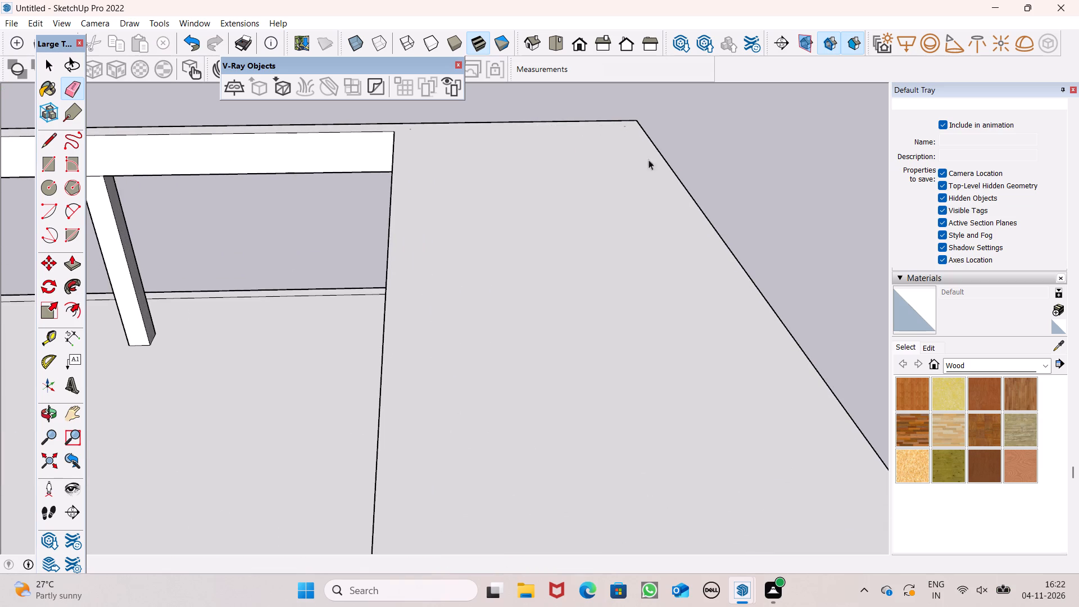
# Draw a line about 2' 2 3/8" along the large open bay's inner top edge from its corner, closing the bay with a face.
pyautogui.scroll(-18, 674, 182)
pyautogui.moveTo(690, 231); pyautogui.dragTo(684, 460, button='middle')
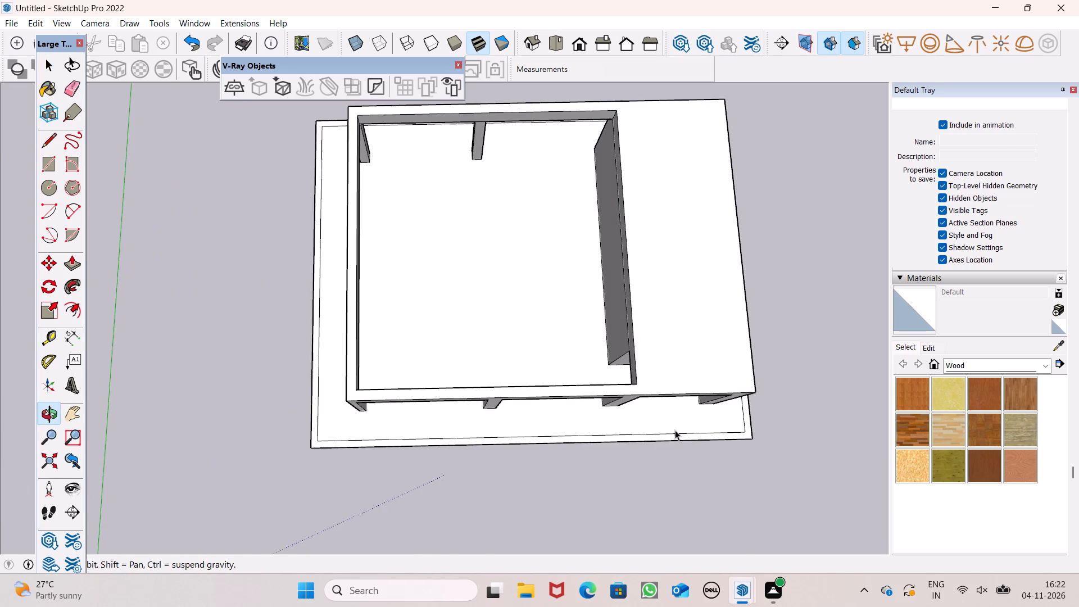
pyautogui.scroll(-5, 614, 396)
pyautogui.scroll(7, 584, 233)
pyautogui.scroll(-2, 578, 215)
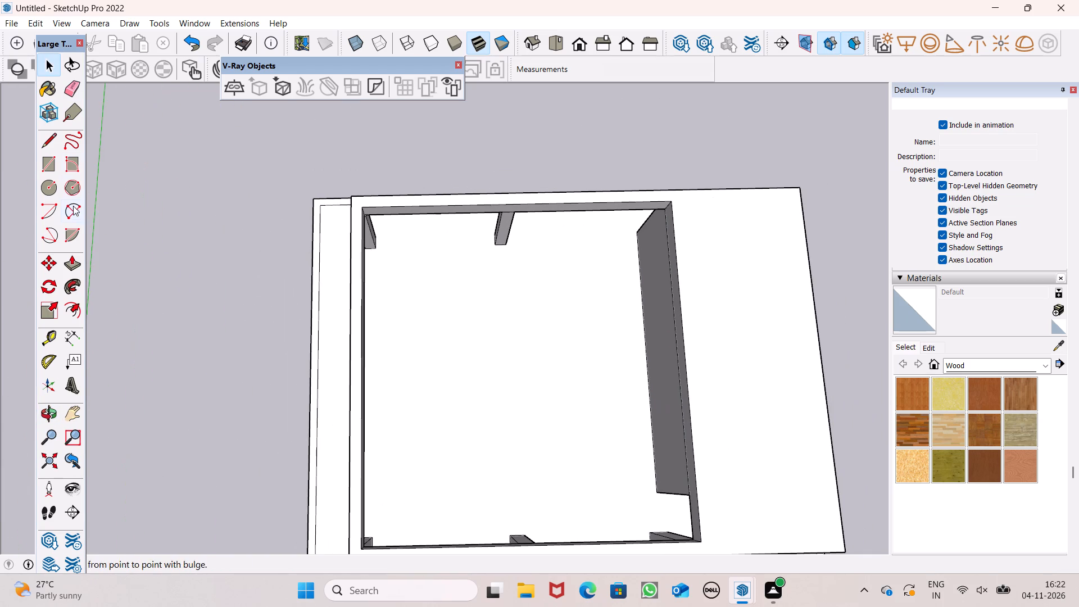
pyautogui.click(51, 138)
pyautogui.click(362, 211)
pyautogui.click(387, 211)
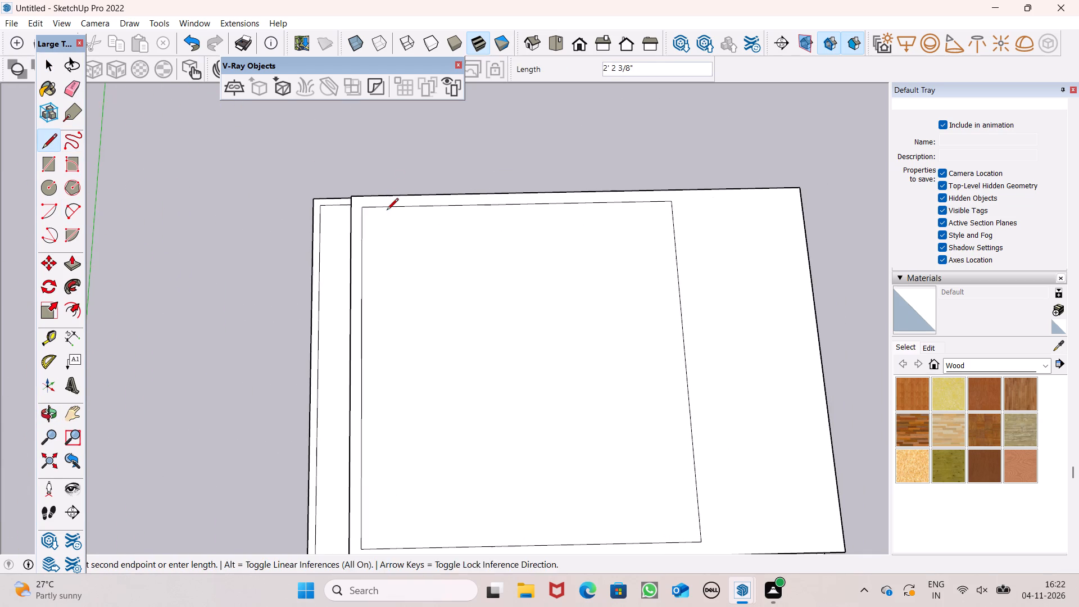
# Push/Pull the roof face over the large open bay by 6".
pyautogui.scroll(-9, 623, 188)
pyautogui.moveTo(675, 352); pyautogui.dragTo(670, 0, button='middle')
pyautogui.moveTo(560, 305); pyautogui.dragTo(495, 171, button='middle')
pyautogui.scroll(1, 348, 208)
pyautogui.click(71, 268)
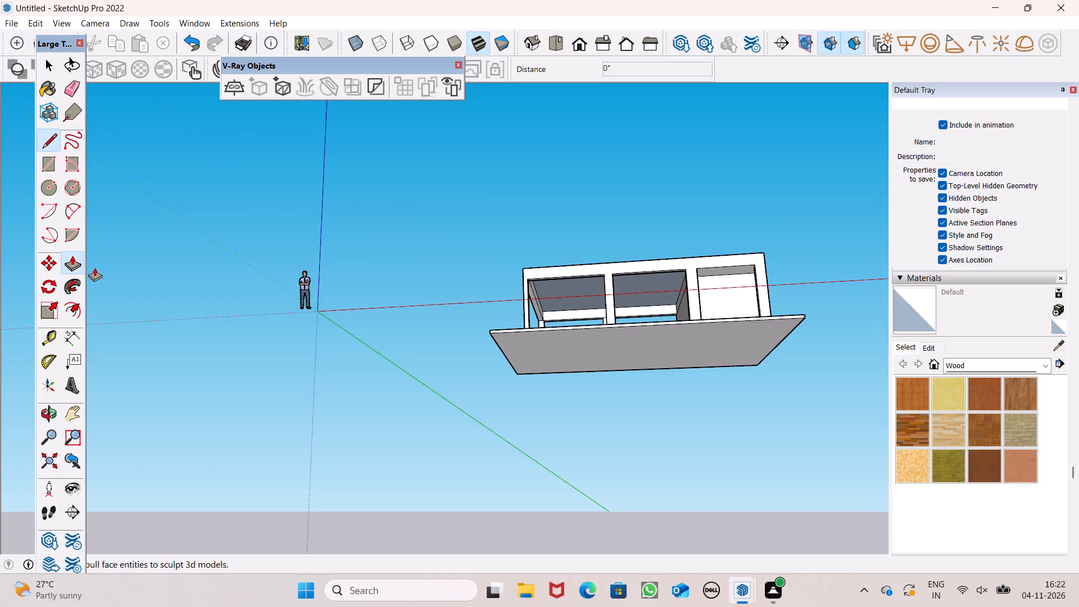
pyautogui.scroll(9, 489, 284)
pyautogui.scroll(1, 696, 260)
pyautogui.moveTo(696, 259); pyautogui.dragTo(692, 312, button='middle')
pyautogui.scroll(-5, 660, 280)
pyautogui.moveTo(732, 294); pyautogui.dragTo(741, 400, button='middle')
pyautogui.moveTo(693, 310); pyautogui.dragTo(693, 315)
pyautogui.write('6"')
pyautogui.press('Return')
# Examine the underside of the large bay's roof and its junctions with the beams, columns and room wall.
pyautogui.scroll(-3, 661, 273)
pyautogui.moveTo(801, 396); pyautogui.dragTo(777, 200, button='middle')
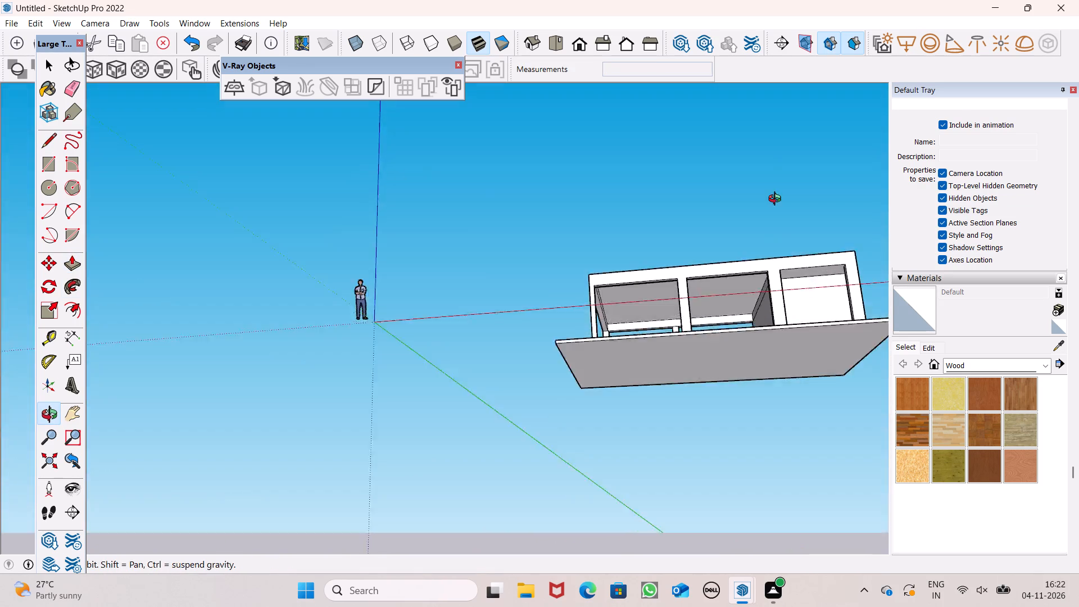
pyautogui.moveTo(777, 200); pyautogui.dragTo(777, 167, button='middle')
pyautogui.scroll(2, 777, 190)
pyautogui.moveTo(752, 242); pyautogui.dragTo(829, 322, button='middle')
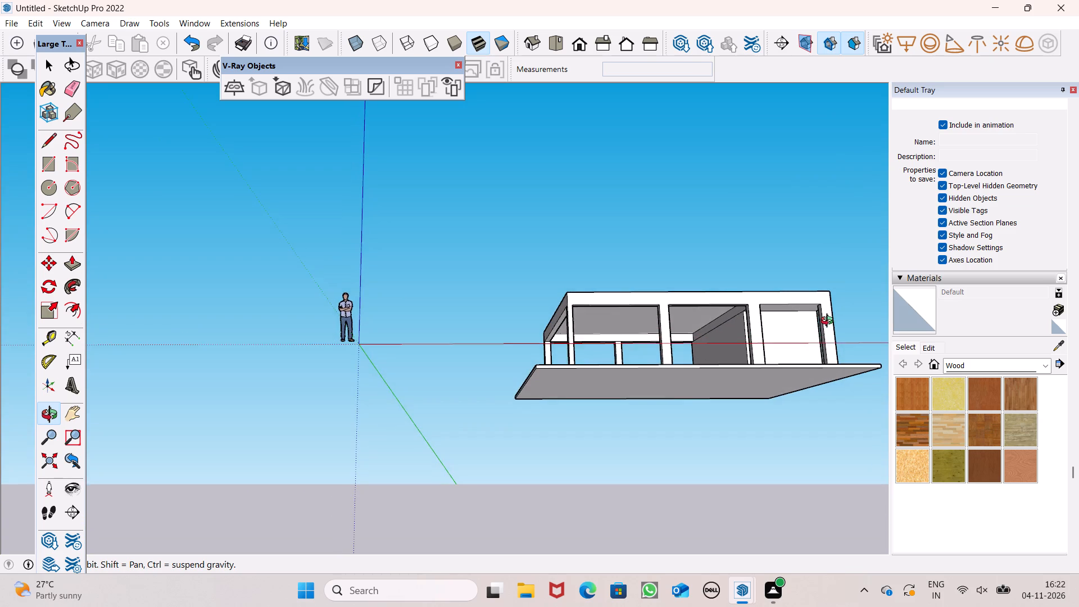
pyautogui.moveTo(829, 322); pyautogui.dragTo(824, 360, button='middle')
pyautogui.scroll(6, 696, 316)
pyautogui.scroll(-1, 750, 295)
pyautogui.scroll(2, 760, 298)
pyautogui.scroll(6, 836, 399)
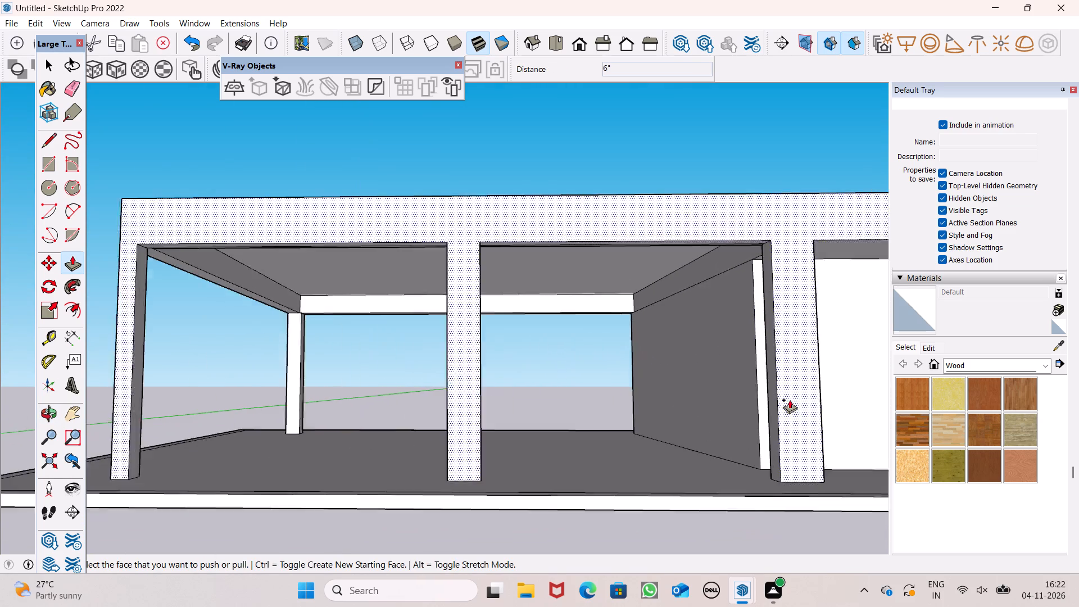
pyautogui.scroll(3, 790, 400)
pyautogui.moveTo(768, 372); pyautogui.dragTo(824, 473, button='middle')
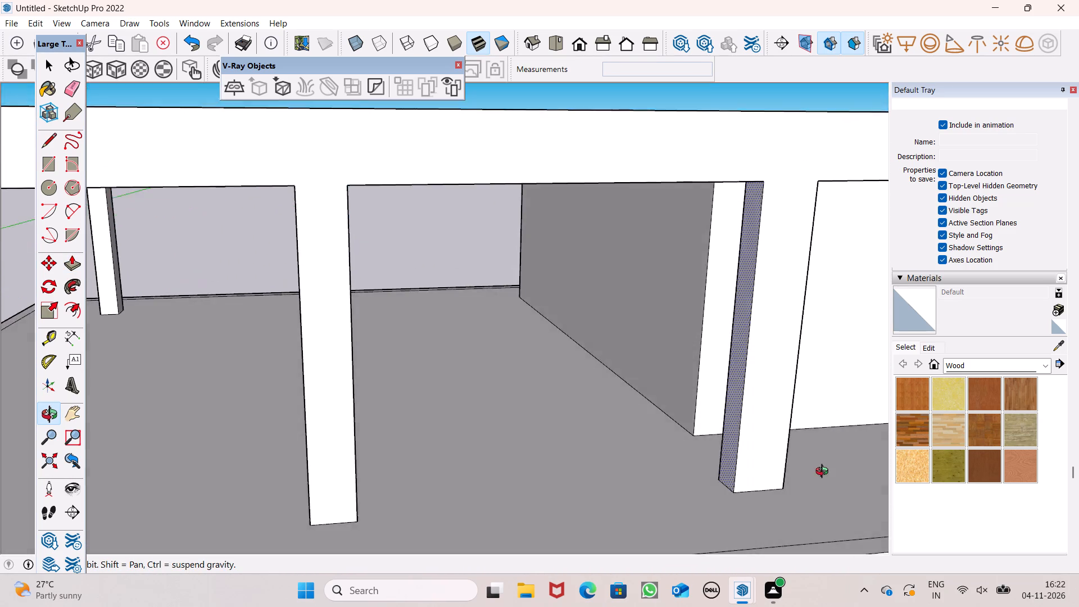
pyautogui.moveTo(824, 473); pyautogui.dragTo(837, 343, button='middle')
pyautogui.scroll(7, 713, 270)
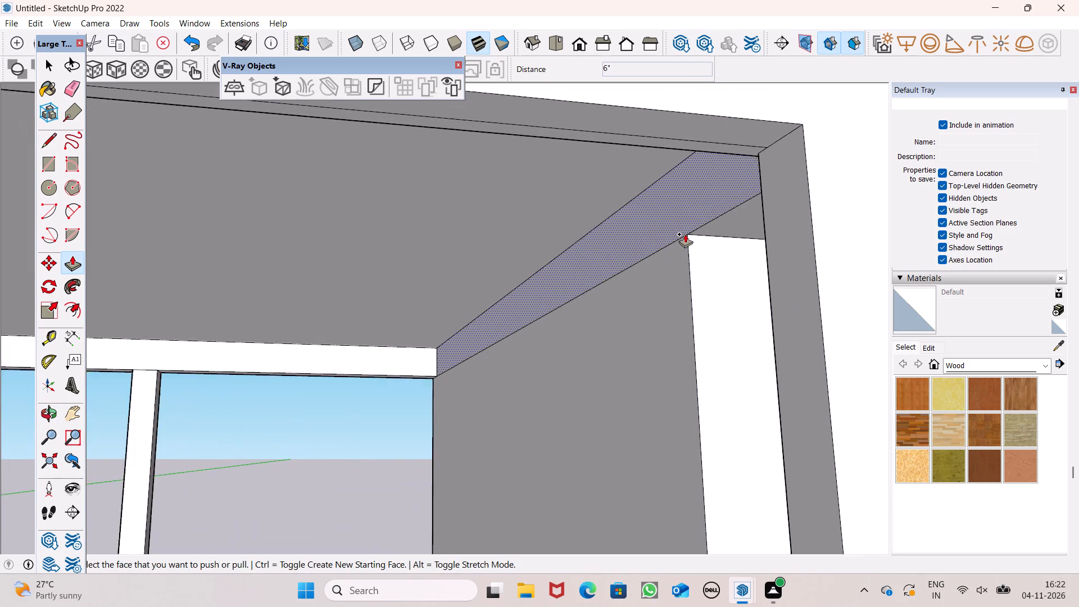
pyautogui.scroll(11, 685, 234)
pyautogui.moveTo(731, 290); pyautogui.dragTo(816, 330, button='middle')
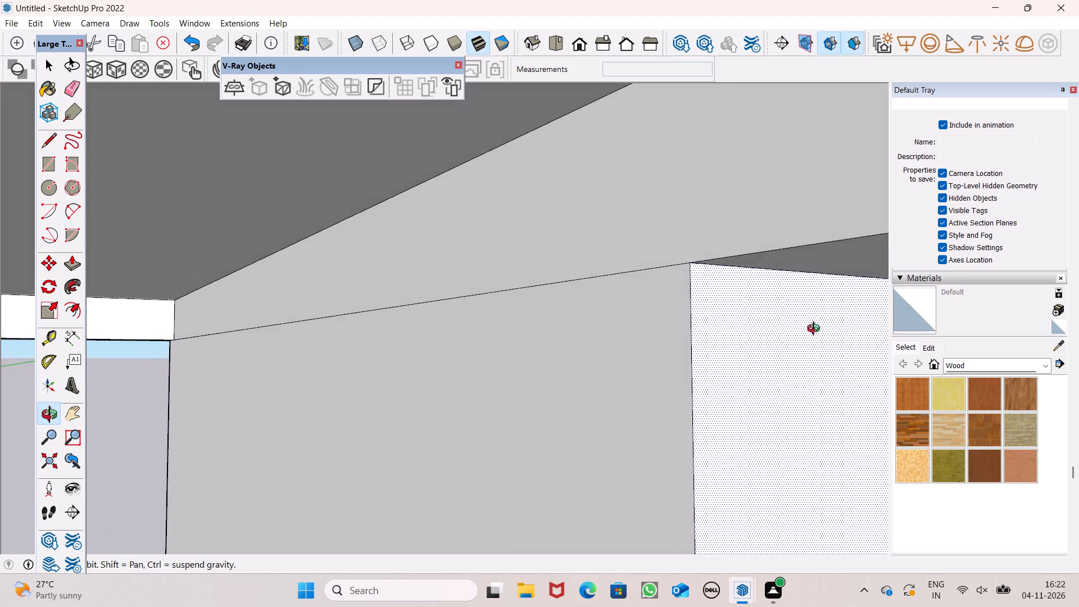
pyautogui.moveTo(816, 330); pyautogui.dragTo(668, 366, button='middle')
pyautogui.scroll(1, 642, 296)
pyautogui.scroll(-3, 659, 243)
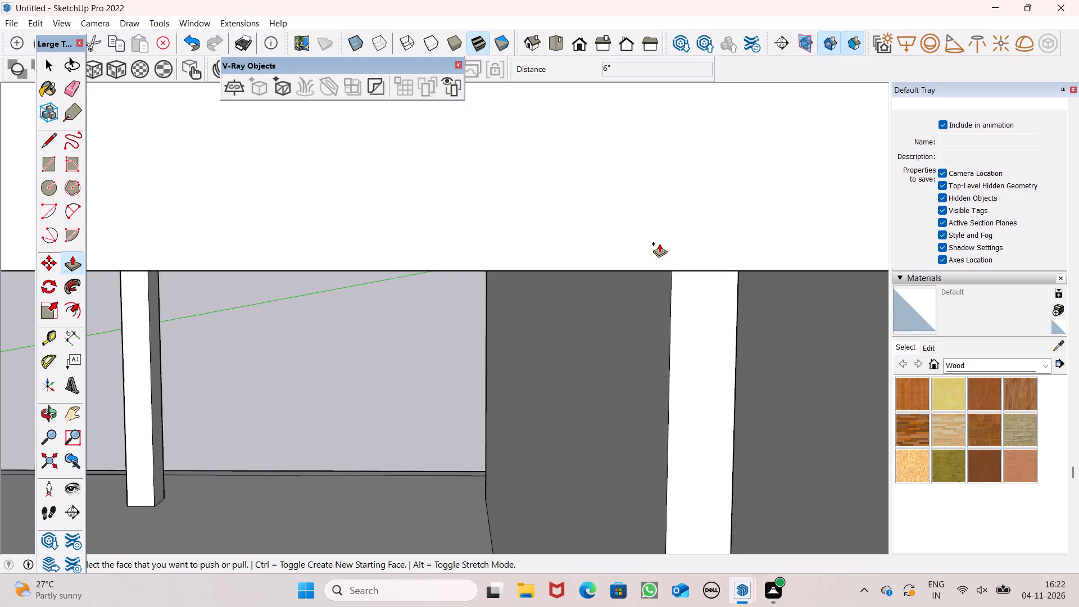
pyautogui.scroll(-1, 659, 243)
pyautogui.scroll(-4, 633, 179)
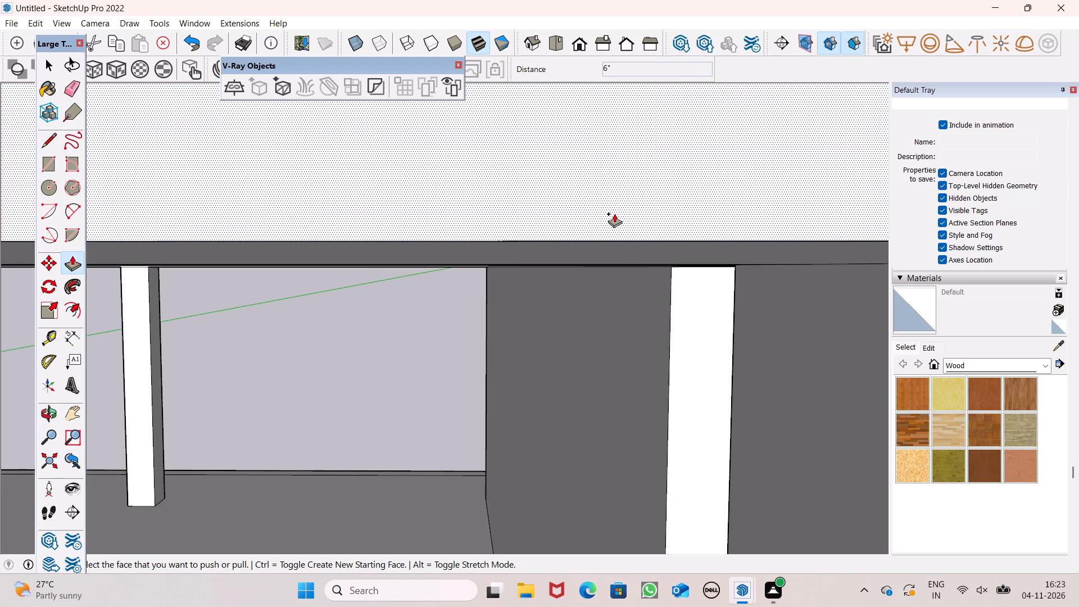
pyautogui.scroll(-10, 611, 223)
pyautogui.scroll(1, 568, 279)
pyautogui.scroll(-10, 568, 279)
pyautogui.scroll(-7, 603, 227)
pyautogui.scroll(1, 602, 238)
pyautogui.scroll(-14, 602, 242)
# Erase all outline edges of the large bay's roof face so it merges with the surrounding roof into one face.
pyautogui.moveTo(675, 304); pyautogui.dragTo(669, 382, button='middle')
pyautogui.scroll(-3, 583, 288)
pyautogui.scroll(-4, 665, 277)
pyautogui.moveTo(691, 275); pyautogui.dragTo(696, 372, button='middle')
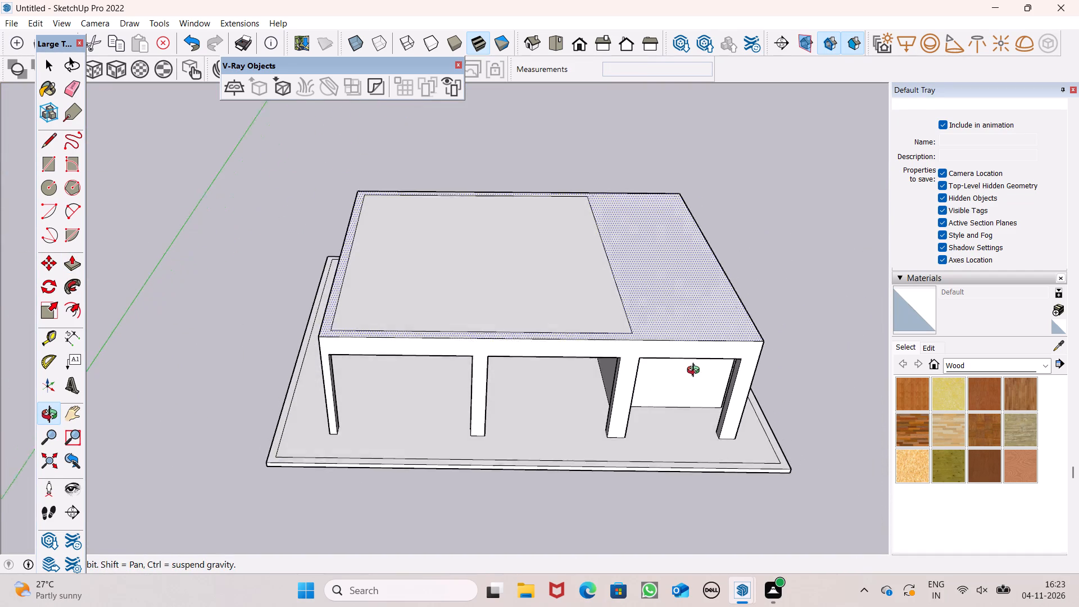
pyautogui.moveTo(696, 372); pyautogui.dragTo(696, 375, button='middle')
pyautogui.scroll(-4, 578, 296)
pyautogui.moveTo(609, 308); pyautogui.dragTo(588, 460, button='middle')
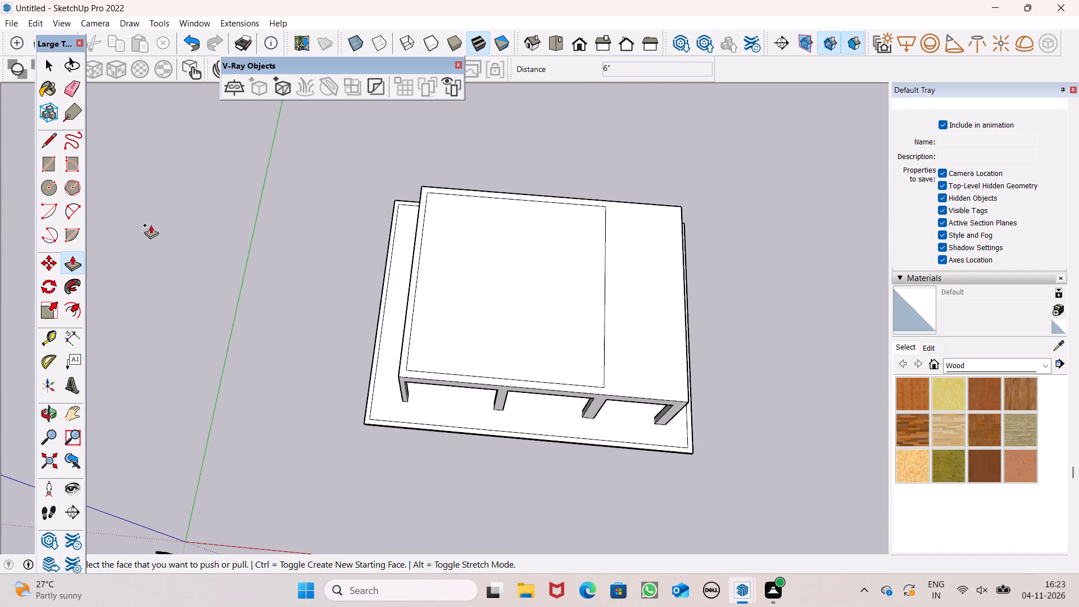
pyautogui.click(78, 83)
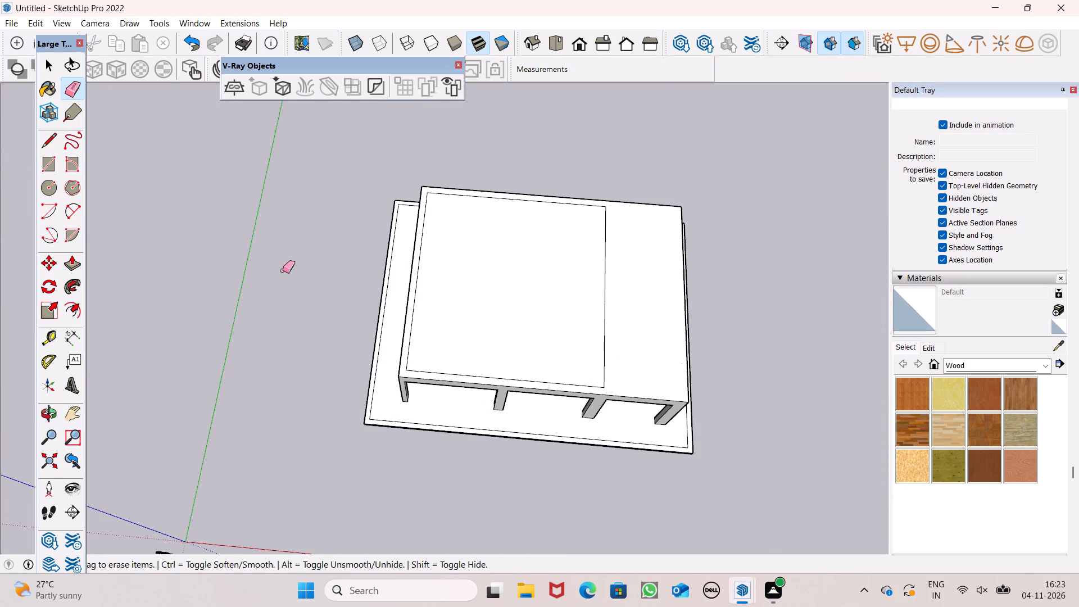
pyautogui.moveTo(396, 368); pyautogui.dragTo(442, 389, button='middle')
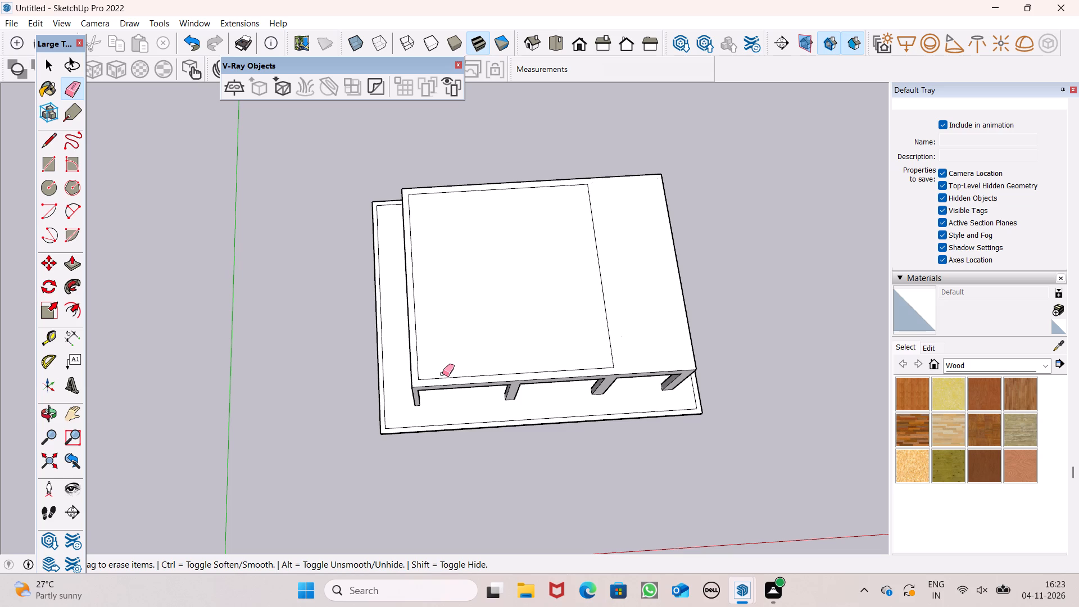
pyautogui.scroll(4, 448, 392)
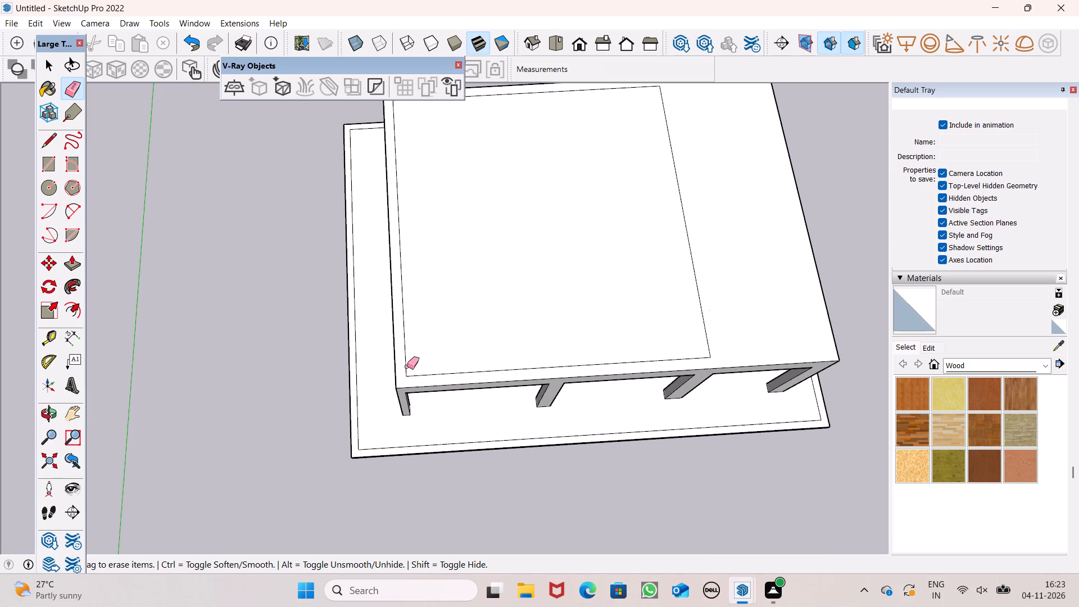
pyautogui.moveTo(405, 368); pyautogui.dragTo(420, 378)
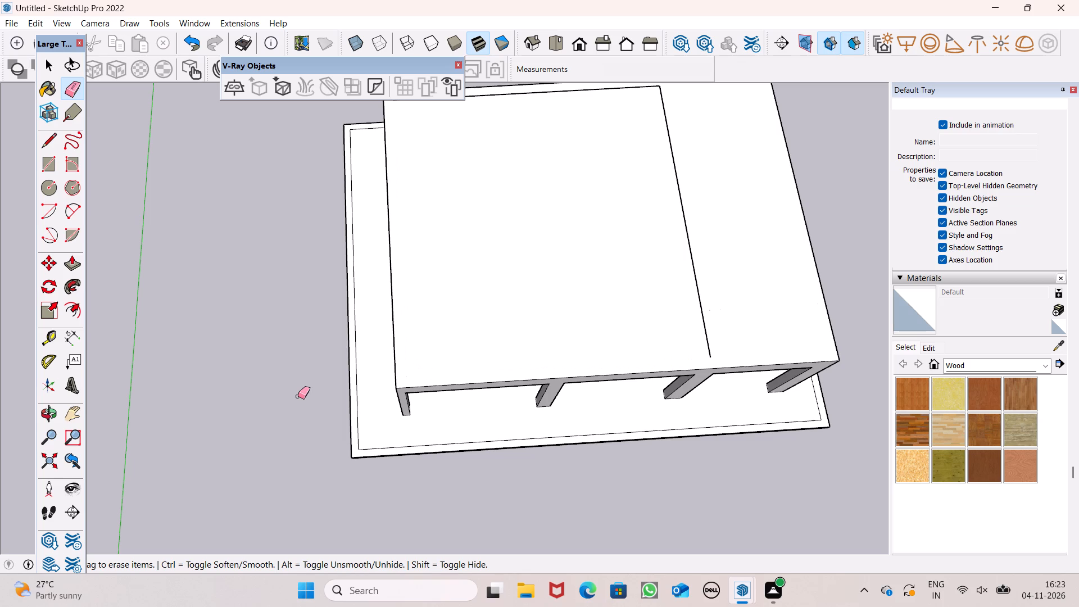
pyautogui.scroll(-3, 298, 396)
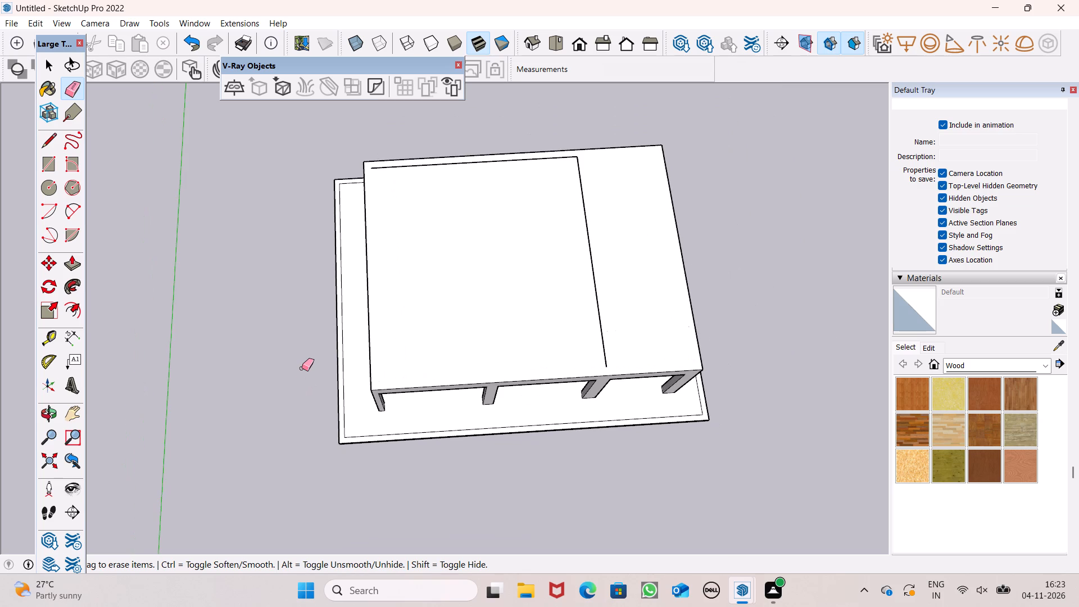
pyautogui.scroll(3, 502, 166)
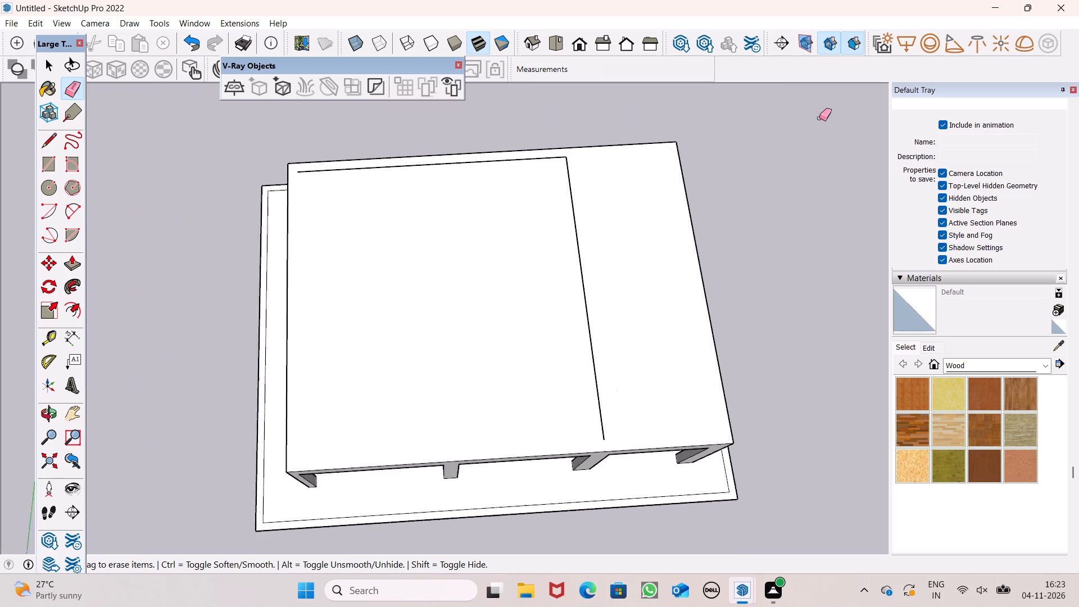
pyautogui.scroll(1, 819, 118)
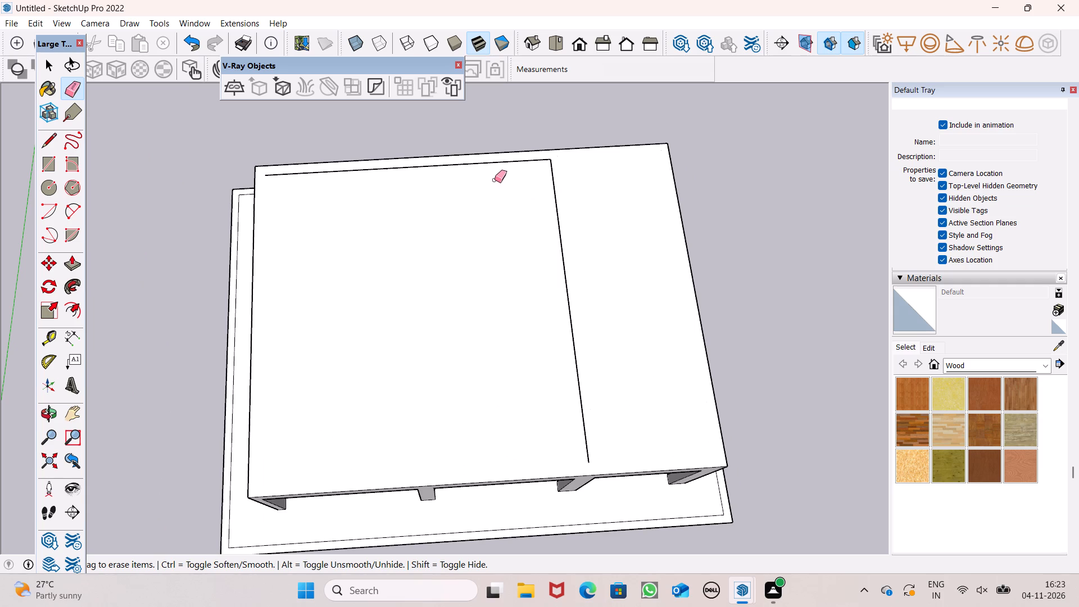
pyautogui.scroll(6, 554, 154)
pyautogui.moveTo(549, 162); pyautogui.dragTo(550, 176)
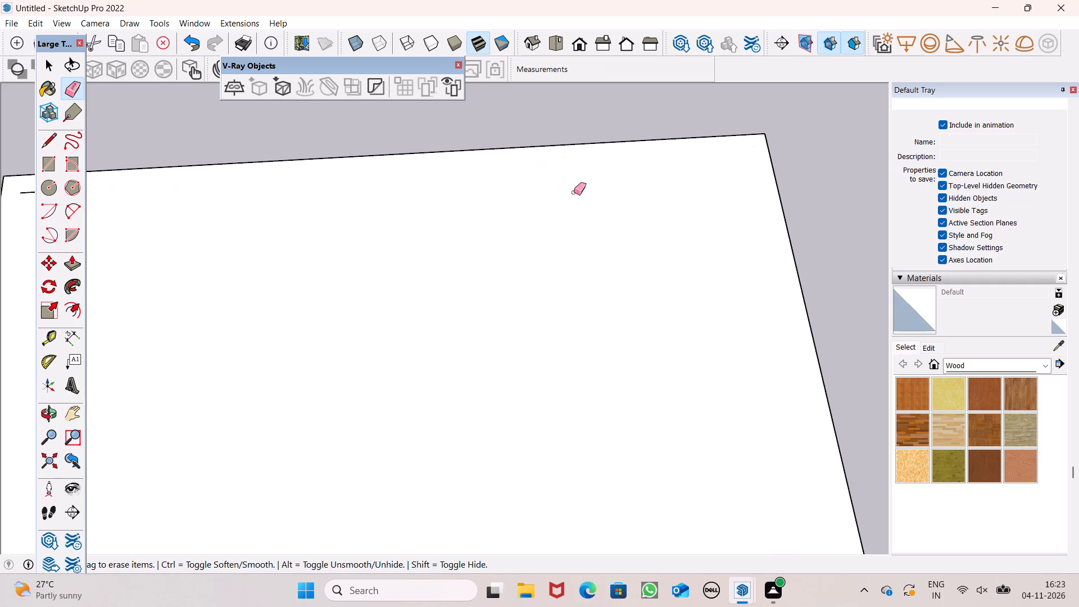
pyautogui.scroll(-10, 575, 193)
pyautogui.scroll(8, 377, 186)
pyautogui.moveTo(314, 167); pyautogui.dragTo(312, 168)
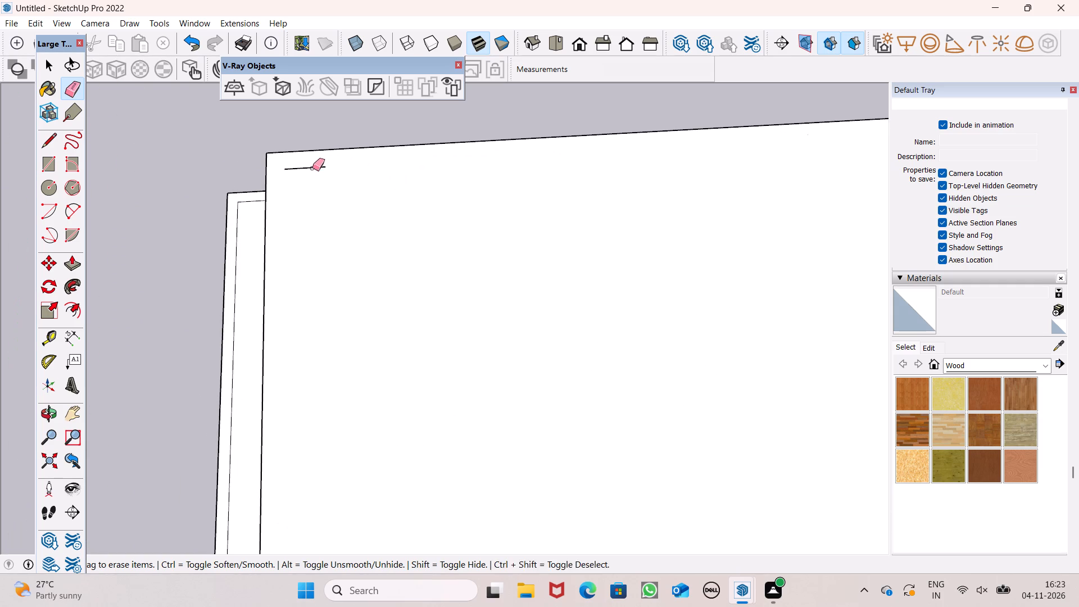
pyautogui.moveTo(312, 168); pyautogui.dragTo(312, 175)
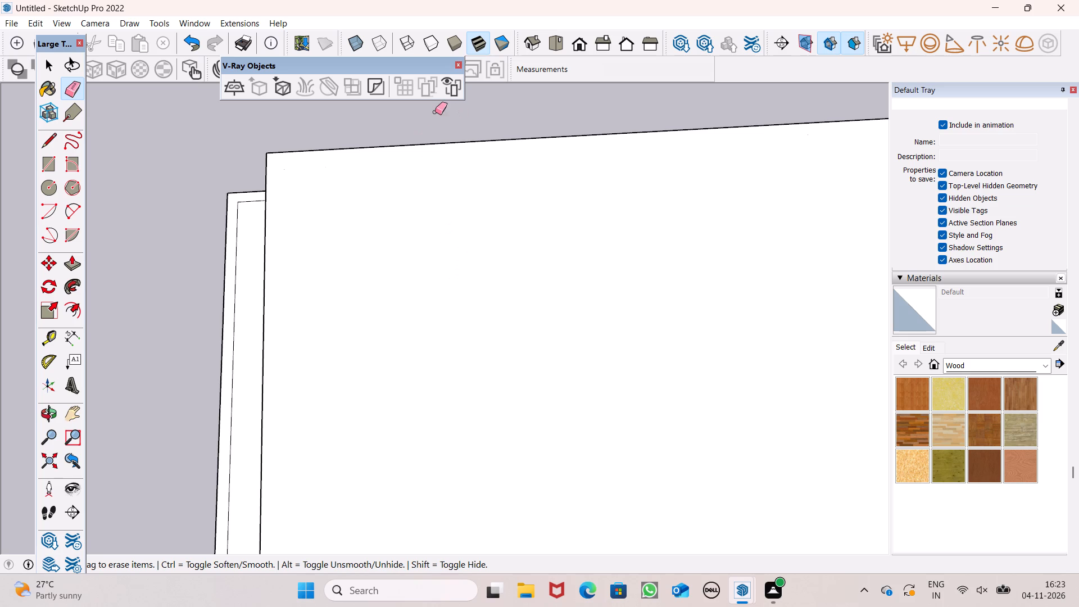
pyautogui.press('space')
# Examine the merged roof, the beams, the columns and the slab from above and from the front side.
pyautogui.scroll(-6, 439, 146)
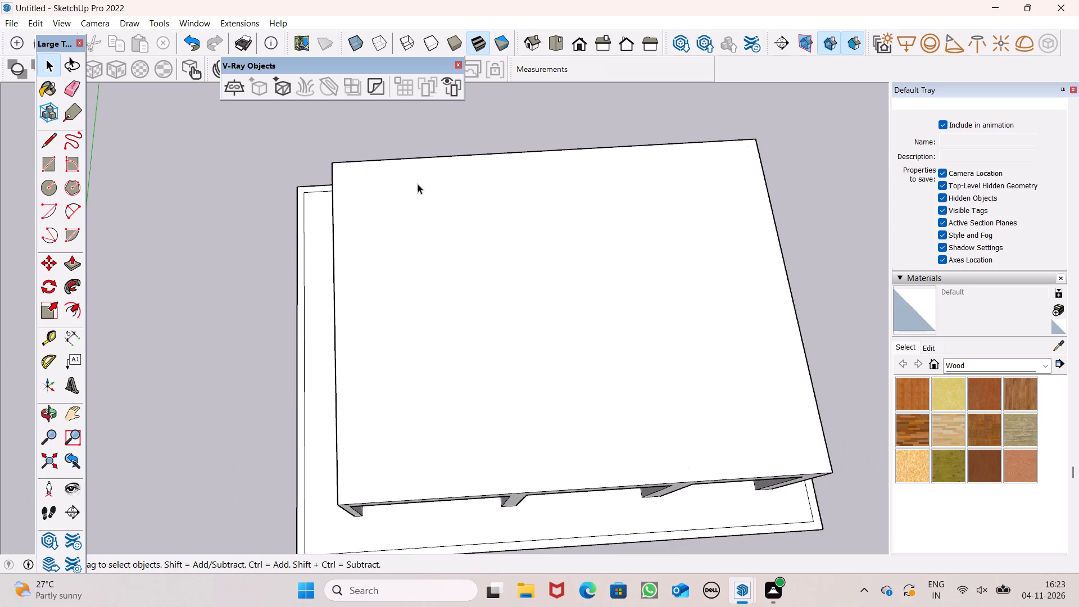
pyautogui.scroll(-6, 419, 184)
pyautogui.moveTo(581, 342); pyautogui.dragTo(576, 280, button='middle')
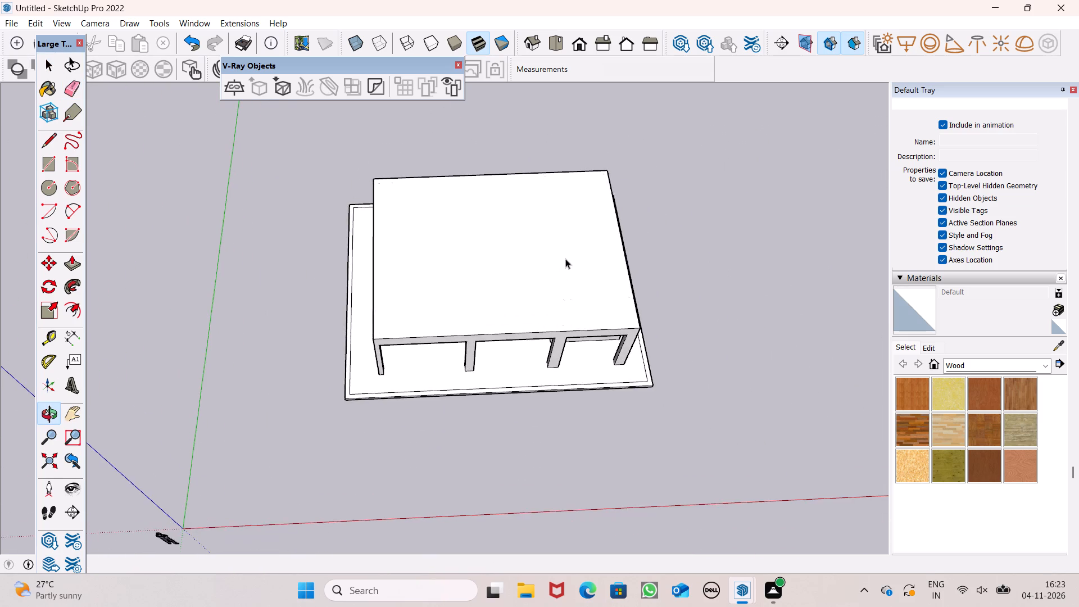
pyautogui.scroll(-3, 565, 259)
pyautogui.scroll(-2, 690, 294)
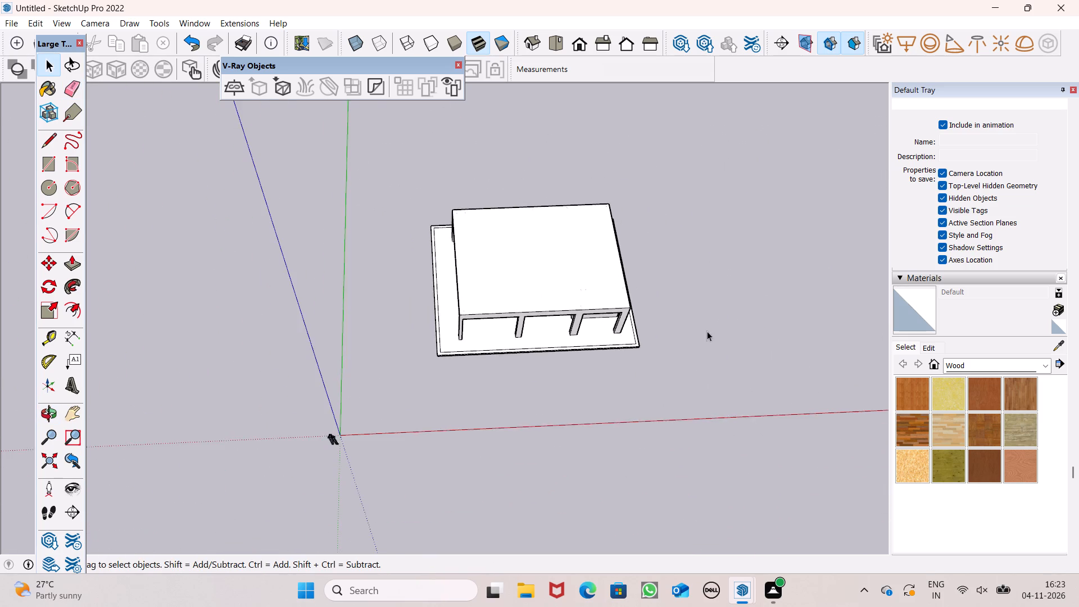
pyautogui.moveTo(706, 331); pyautogui.dragTo(637, 189, button='middle')
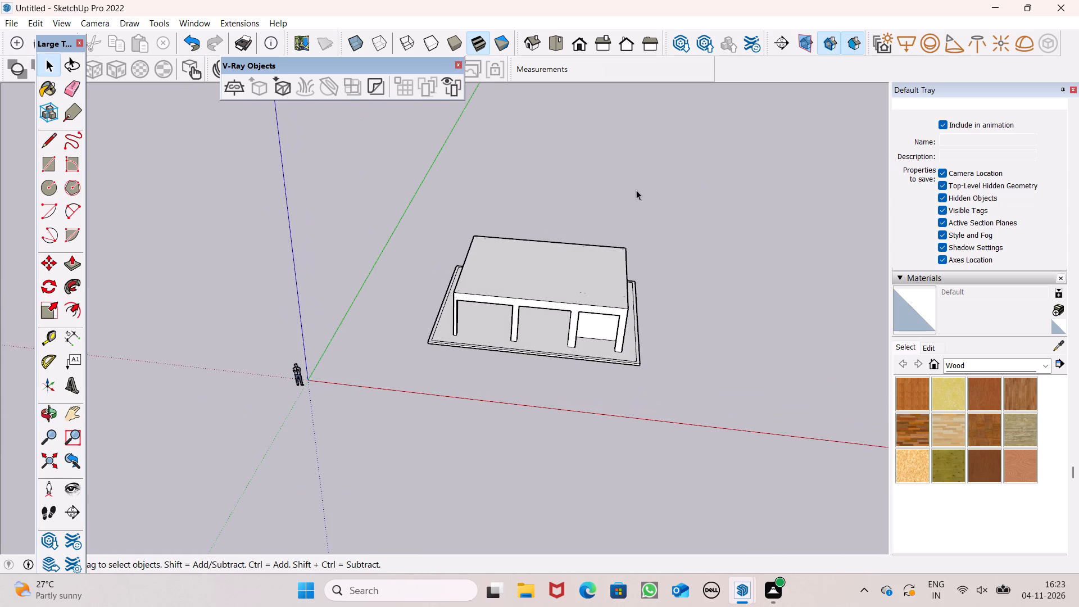
pyautogui.scroll(-2, 636, 190)
pyautogui.scroll(1, 633, 207)
pyautogui.moveTo(622, 267); pyautogui.dragTo(614, 434, button='middle')
pyautogui.scroll(1, 589, 419)
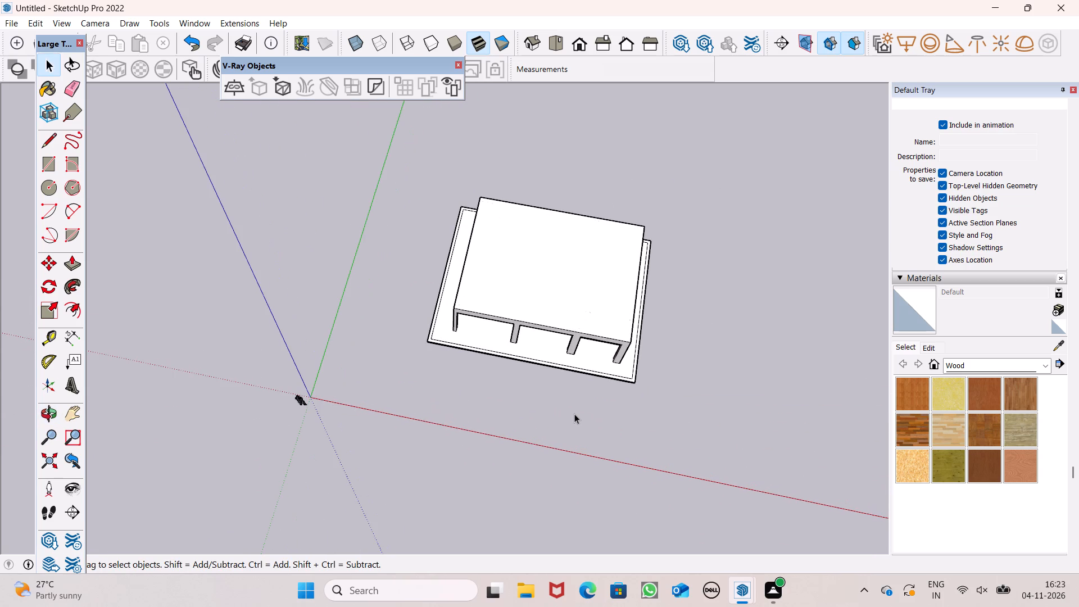
pyautogui.scroll(-2, 574, 414)
pyautogui.scroll(5, 430, 354)
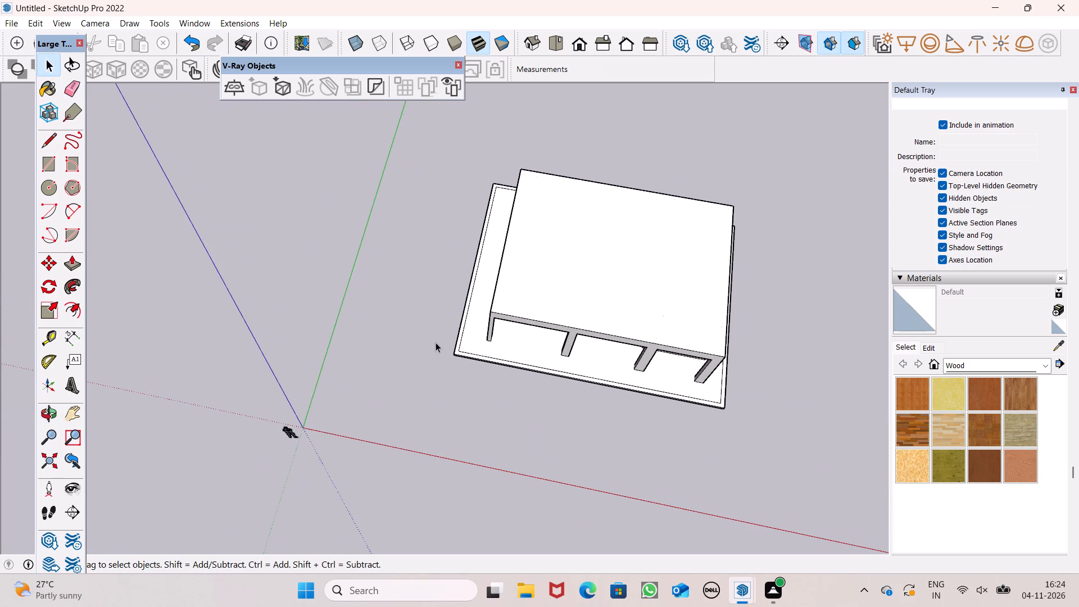
pyautogui.moveTo(425, 378); pyautogui.dragTo(464, 408, button='middle')
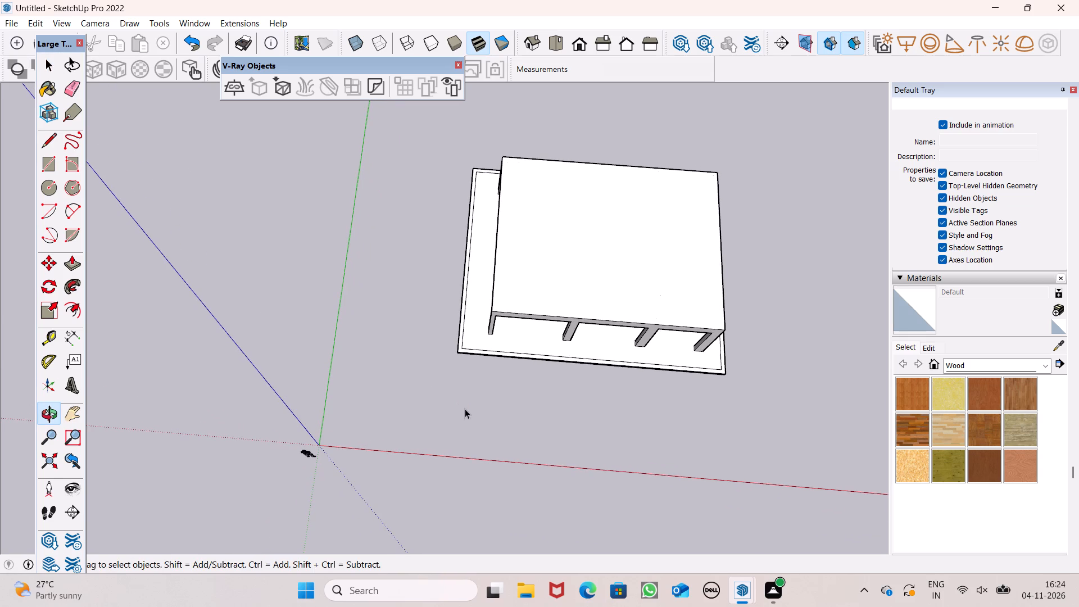
pyautogui.moveTo(499, 409); pyautogui.dragTo(537, 381, button='middle')
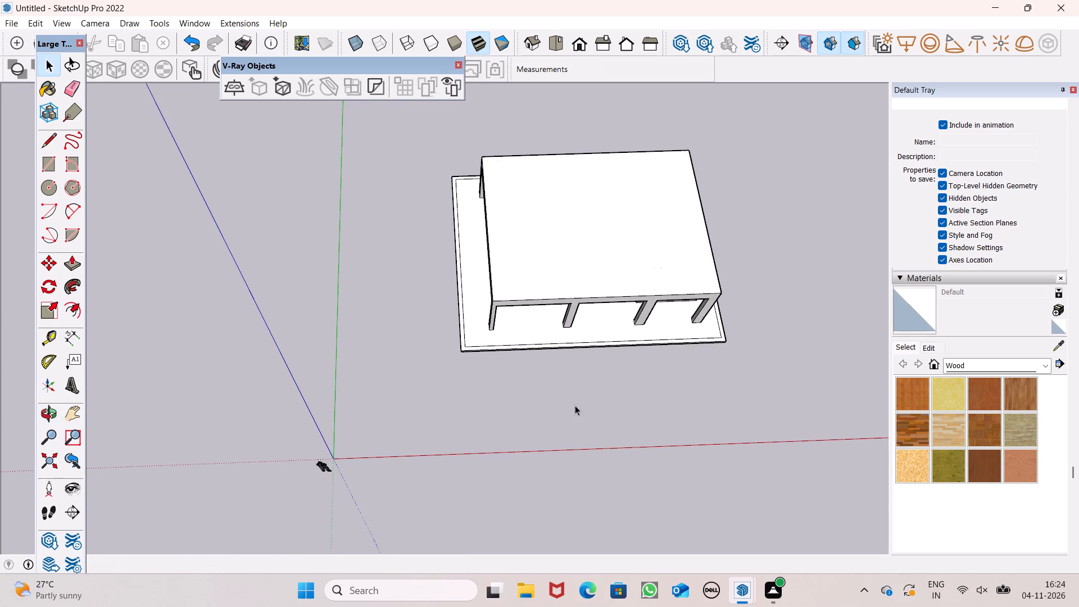
pyautogui.moveTo(573, 405); pyautogui.dragTo(533, 432, button='middle')
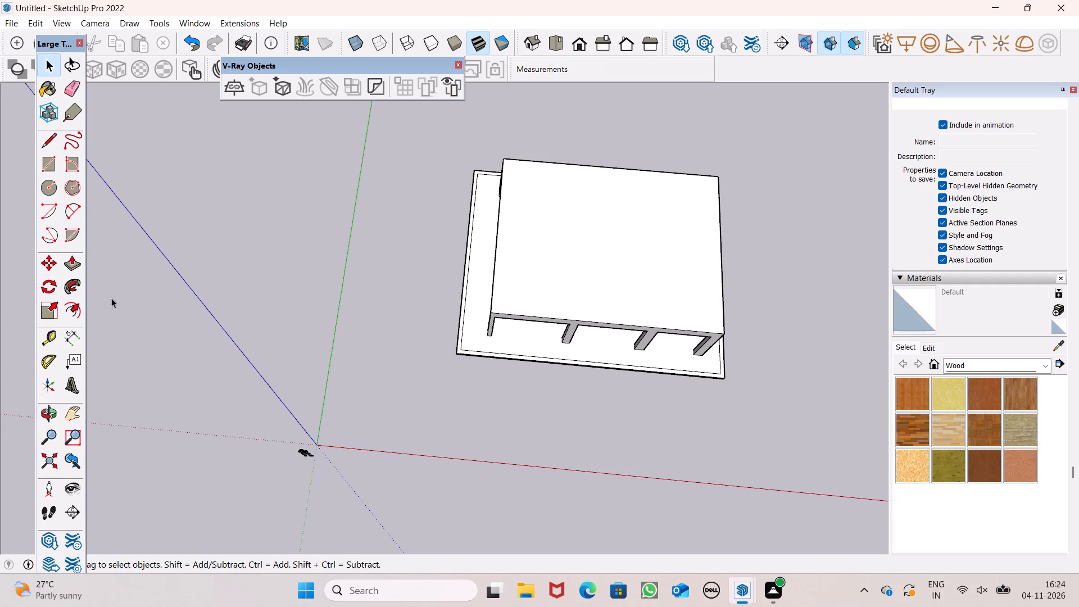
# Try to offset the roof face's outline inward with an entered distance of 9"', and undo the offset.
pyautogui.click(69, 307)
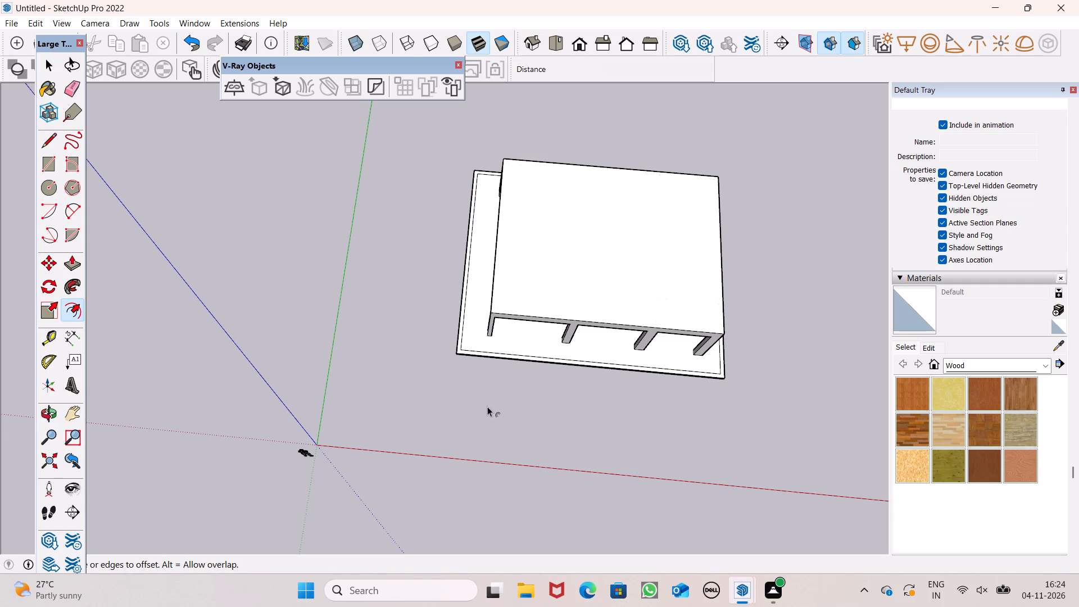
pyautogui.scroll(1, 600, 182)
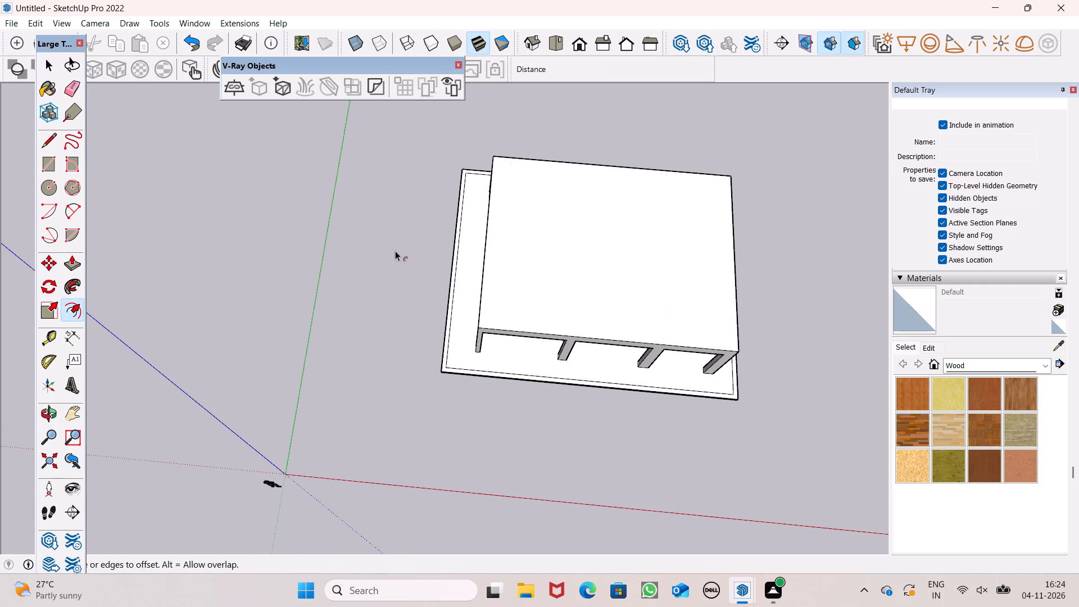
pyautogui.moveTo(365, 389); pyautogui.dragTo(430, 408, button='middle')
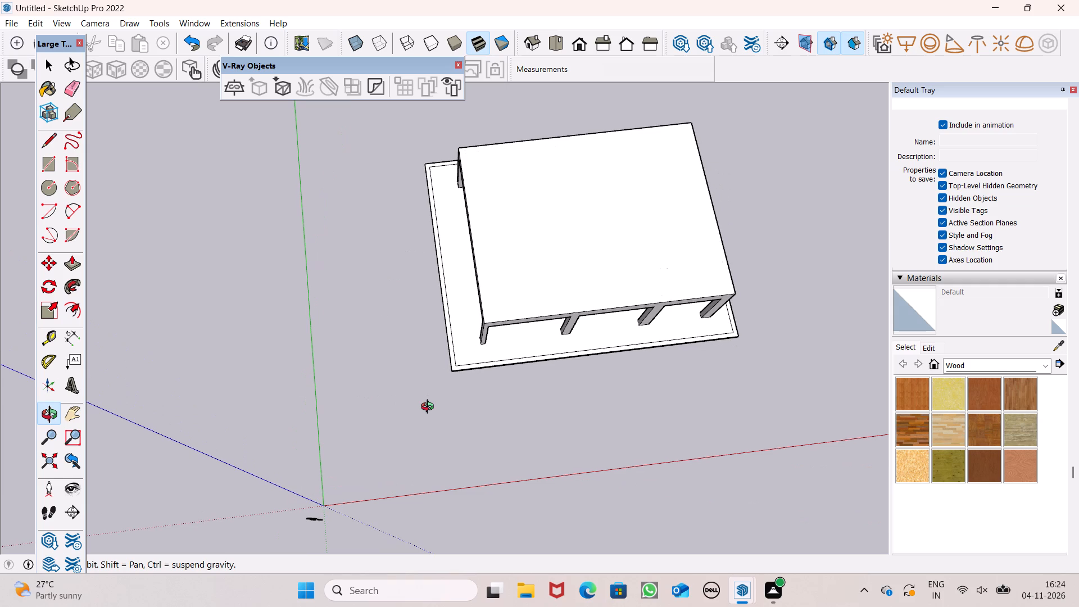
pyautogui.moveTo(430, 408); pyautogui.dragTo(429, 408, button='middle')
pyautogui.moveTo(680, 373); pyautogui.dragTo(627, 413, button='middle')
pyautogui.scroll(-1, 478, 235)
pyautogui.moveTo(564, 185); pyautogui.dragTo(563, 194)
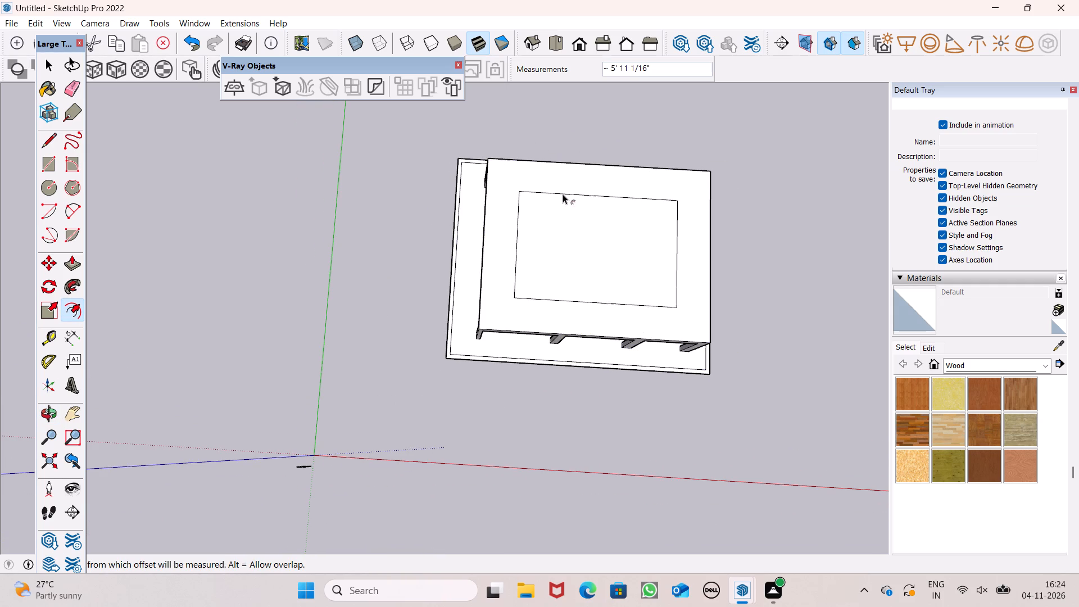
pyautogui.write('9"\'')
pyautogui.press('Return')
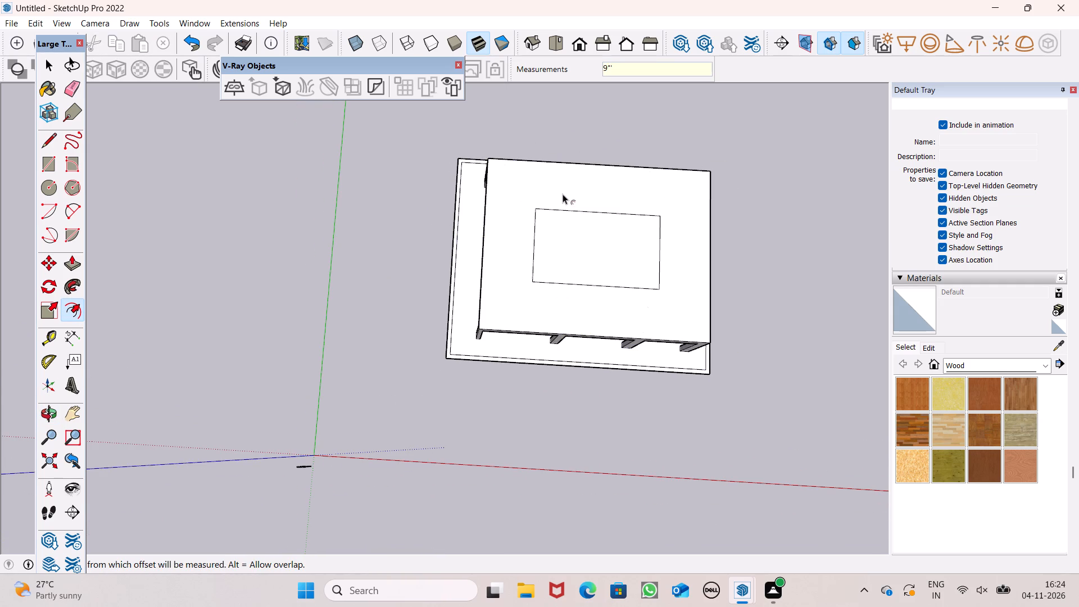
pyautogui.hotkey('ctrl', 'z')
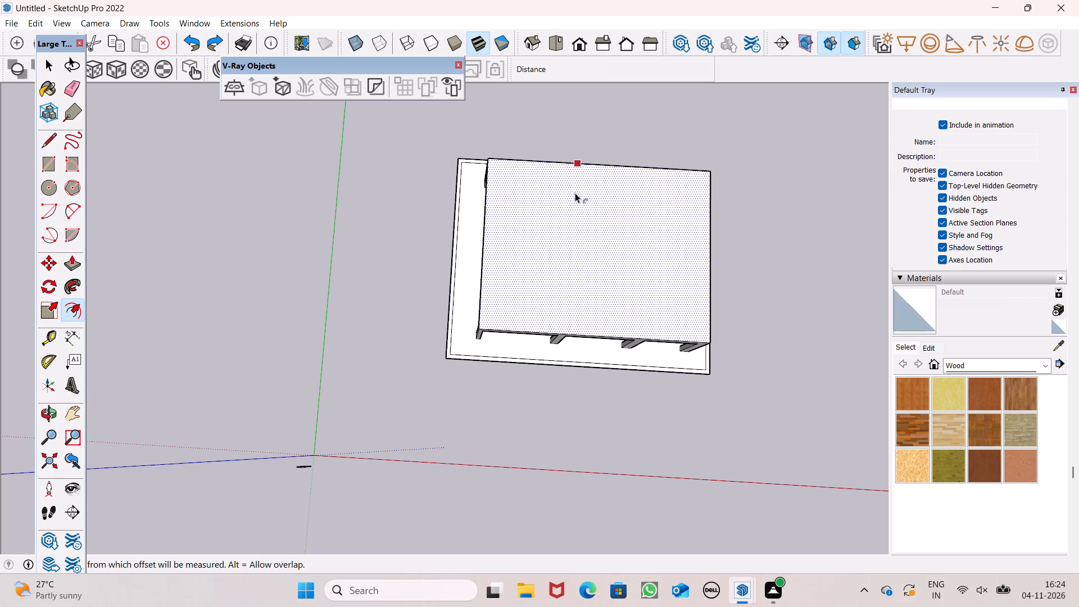
# Offset the outline of the merged roof face inward by 9".
pyautogui.moveTo(574, 193); pyautogui.dragTo(569, 219)
pyautogui.write('9"')
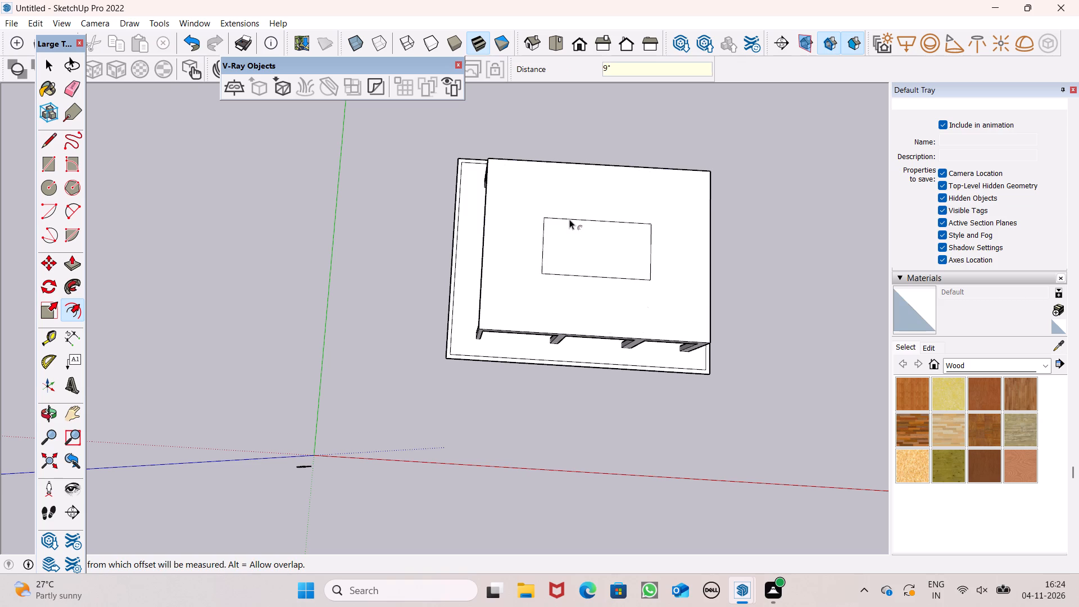
pyautogui.press('Return')
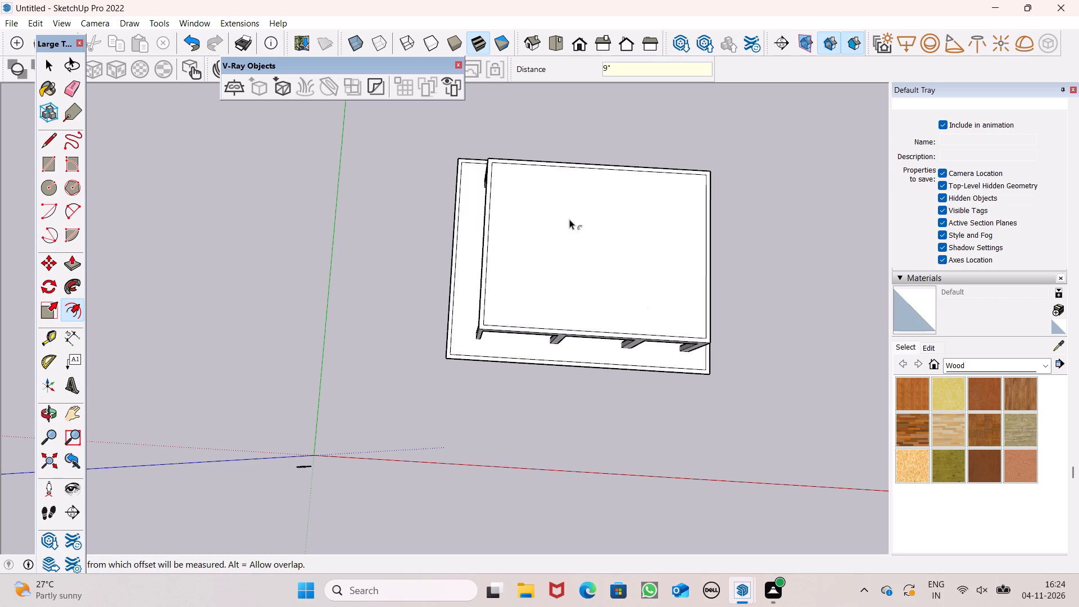
pyautogui.scroll(-2, 481, 229)
pyautogui.press('space')
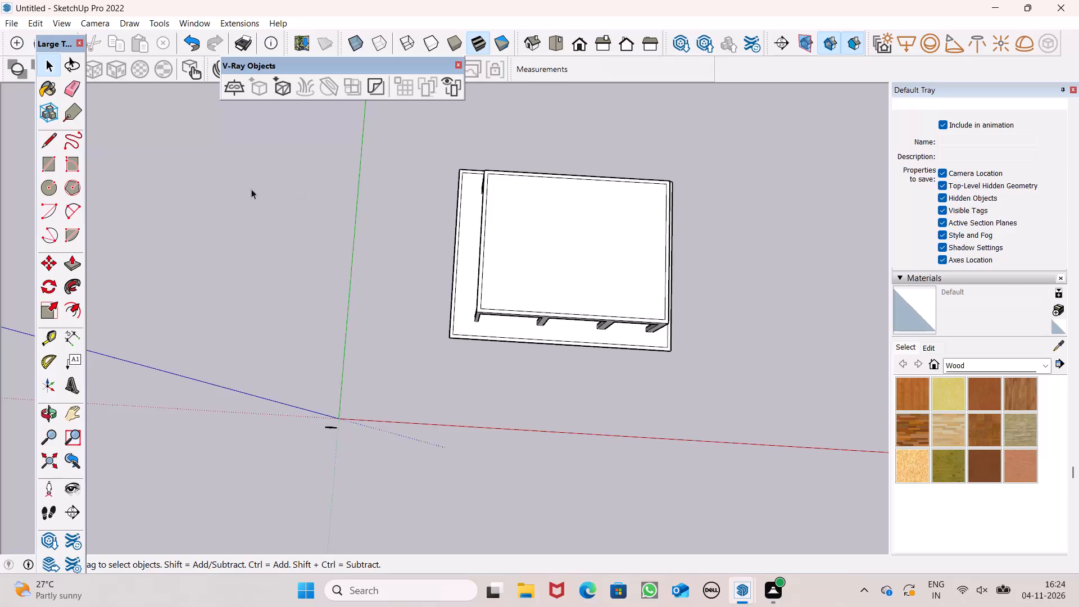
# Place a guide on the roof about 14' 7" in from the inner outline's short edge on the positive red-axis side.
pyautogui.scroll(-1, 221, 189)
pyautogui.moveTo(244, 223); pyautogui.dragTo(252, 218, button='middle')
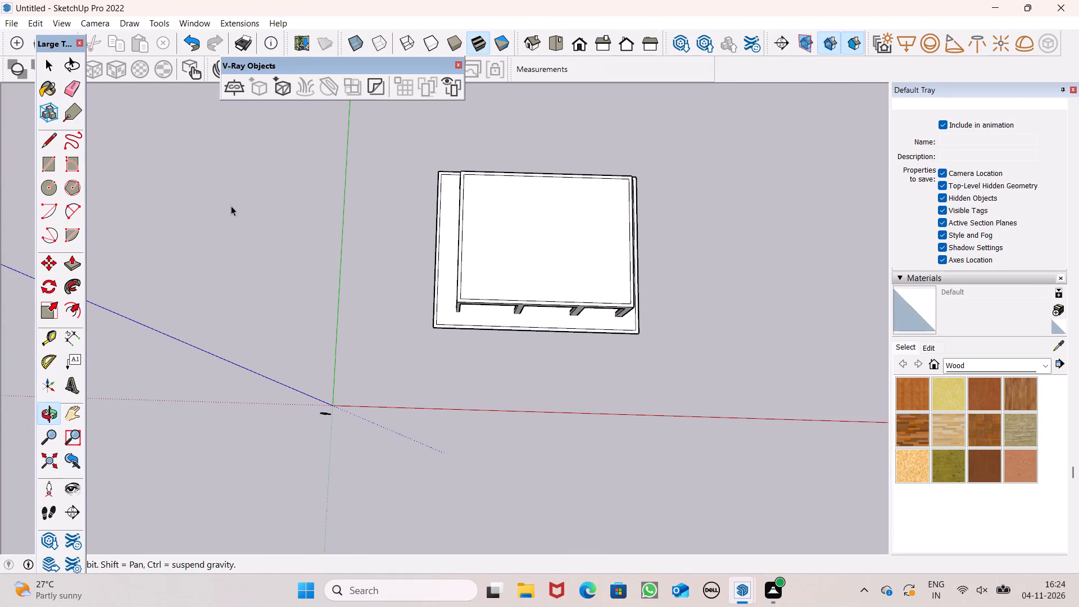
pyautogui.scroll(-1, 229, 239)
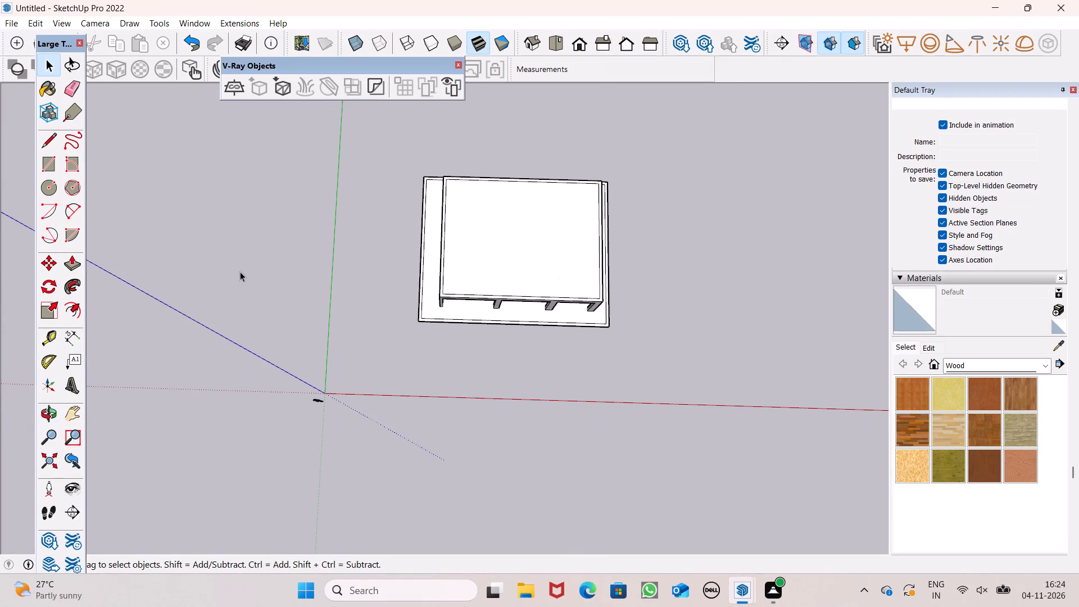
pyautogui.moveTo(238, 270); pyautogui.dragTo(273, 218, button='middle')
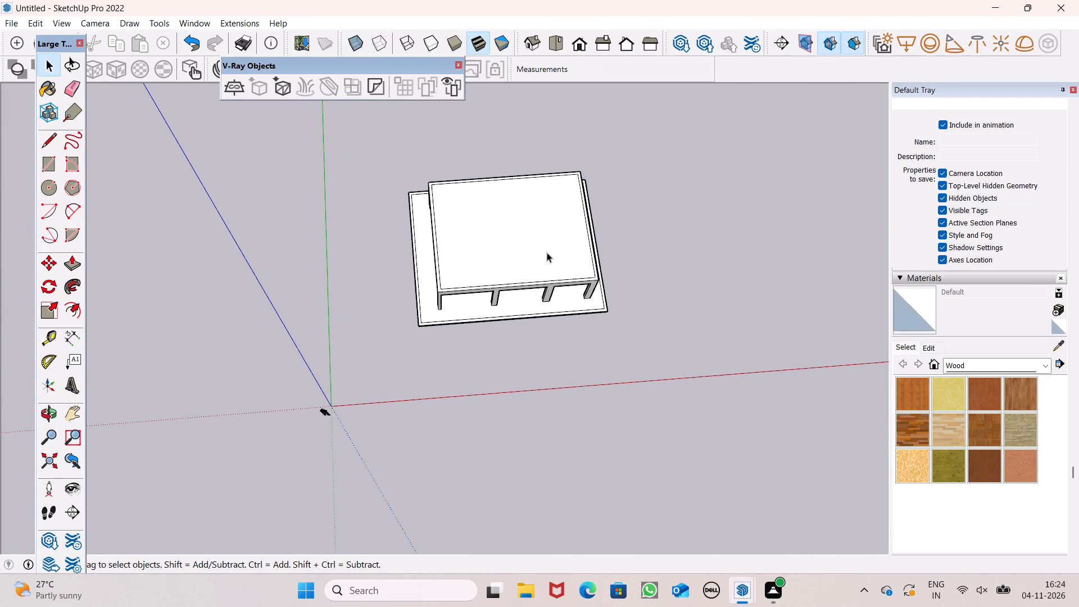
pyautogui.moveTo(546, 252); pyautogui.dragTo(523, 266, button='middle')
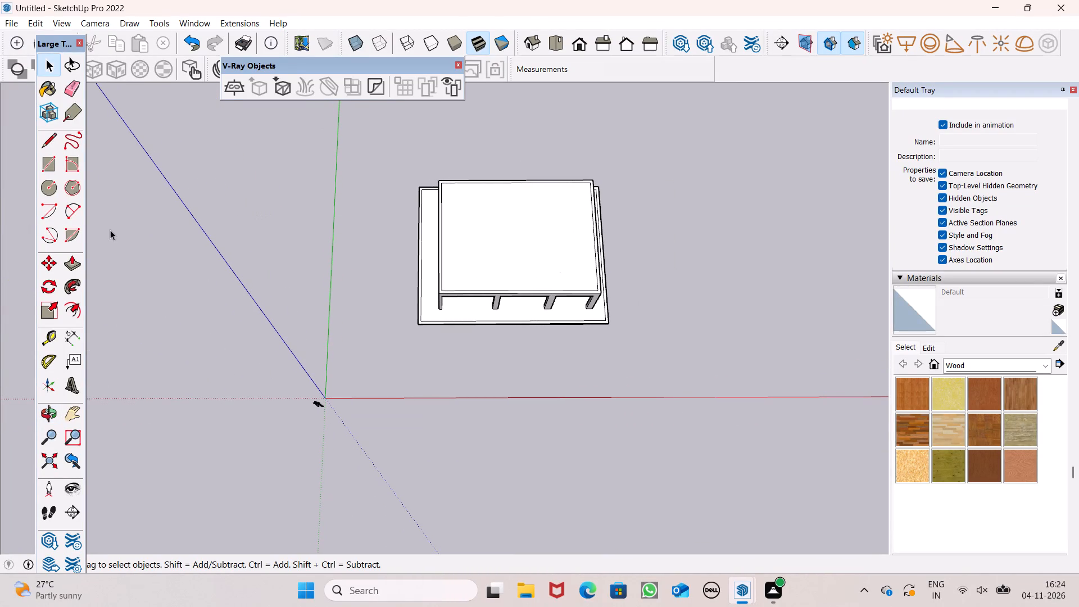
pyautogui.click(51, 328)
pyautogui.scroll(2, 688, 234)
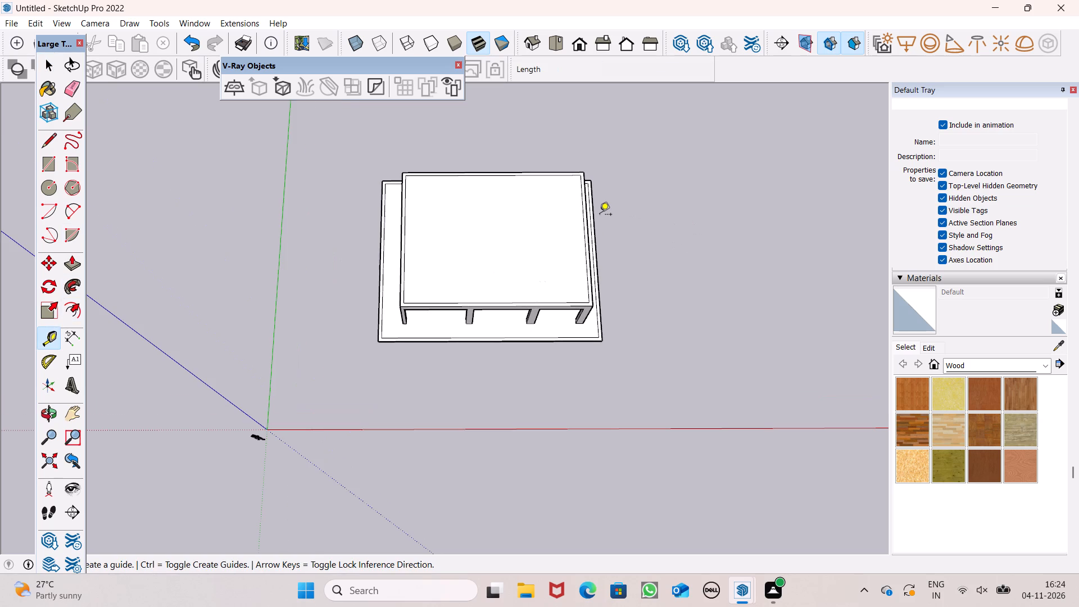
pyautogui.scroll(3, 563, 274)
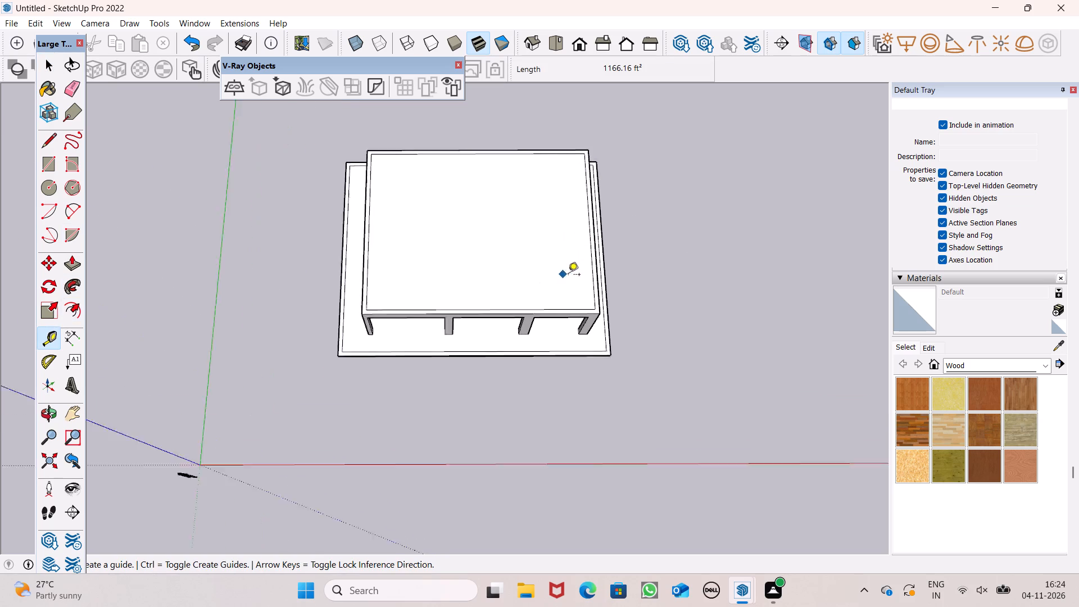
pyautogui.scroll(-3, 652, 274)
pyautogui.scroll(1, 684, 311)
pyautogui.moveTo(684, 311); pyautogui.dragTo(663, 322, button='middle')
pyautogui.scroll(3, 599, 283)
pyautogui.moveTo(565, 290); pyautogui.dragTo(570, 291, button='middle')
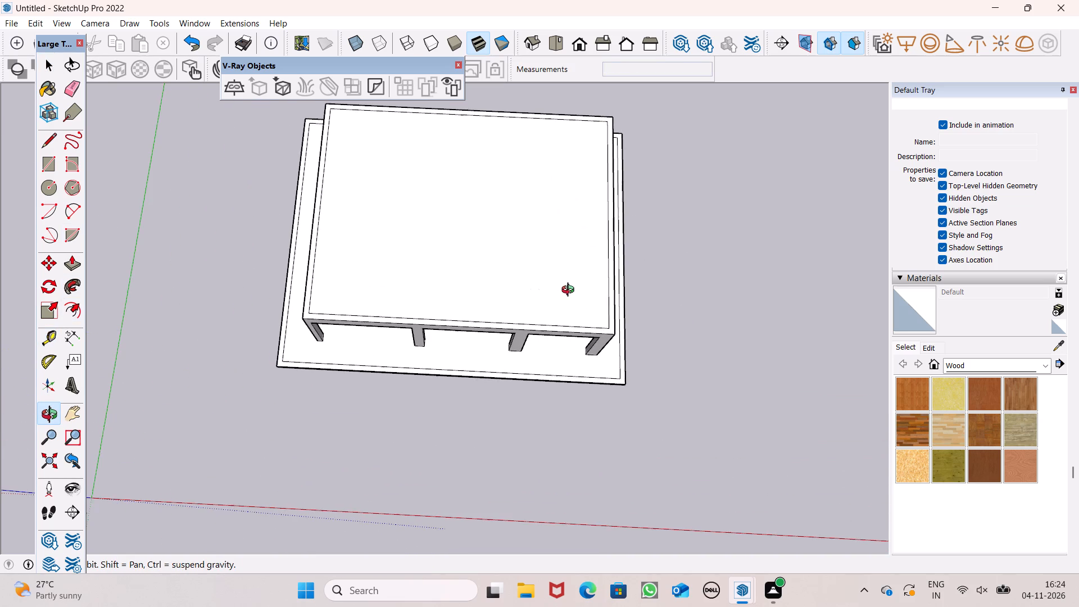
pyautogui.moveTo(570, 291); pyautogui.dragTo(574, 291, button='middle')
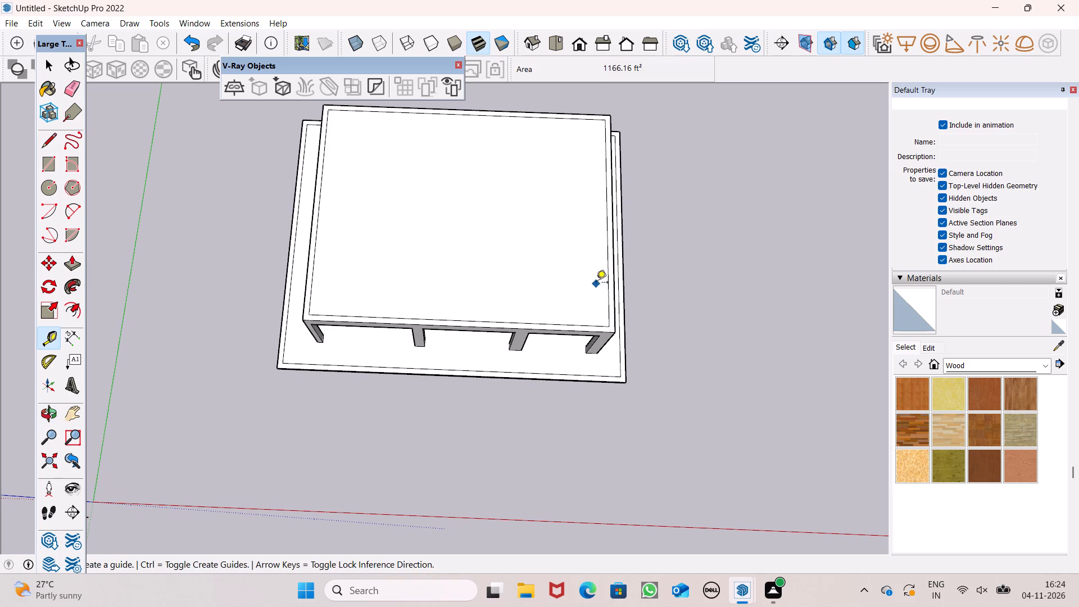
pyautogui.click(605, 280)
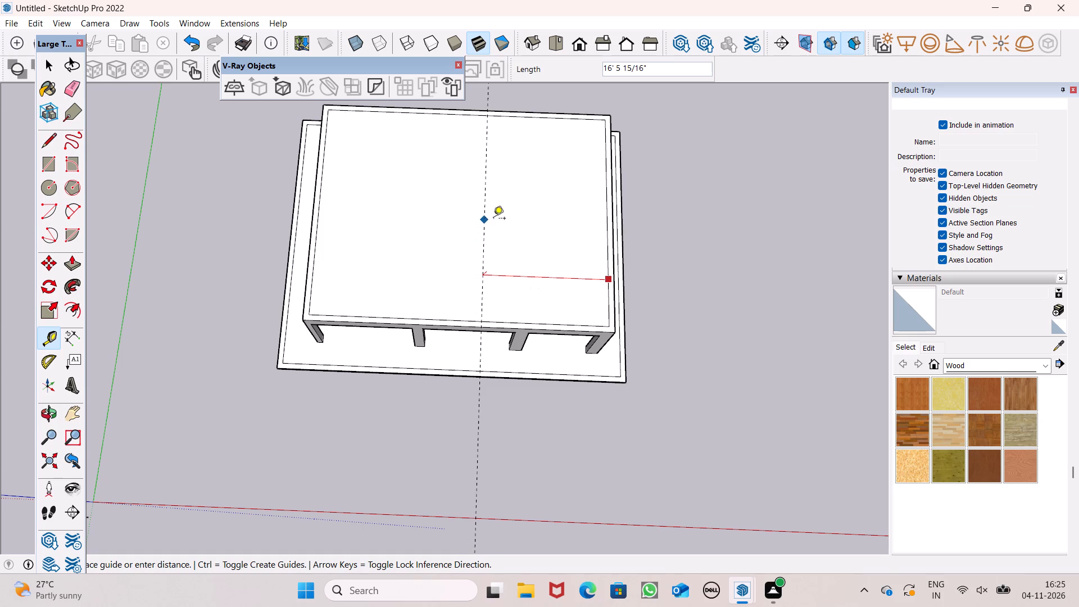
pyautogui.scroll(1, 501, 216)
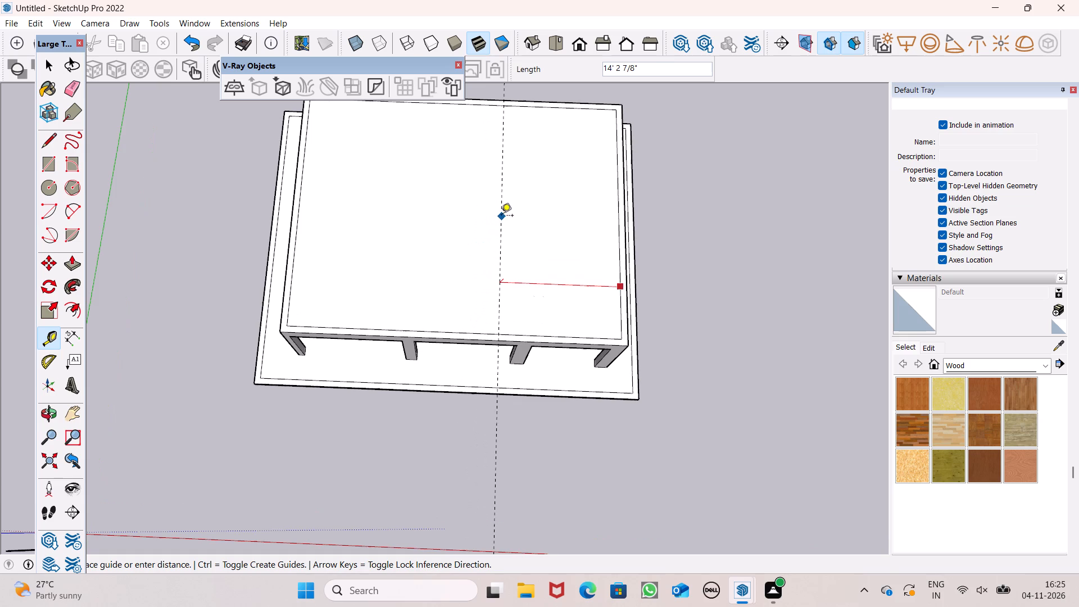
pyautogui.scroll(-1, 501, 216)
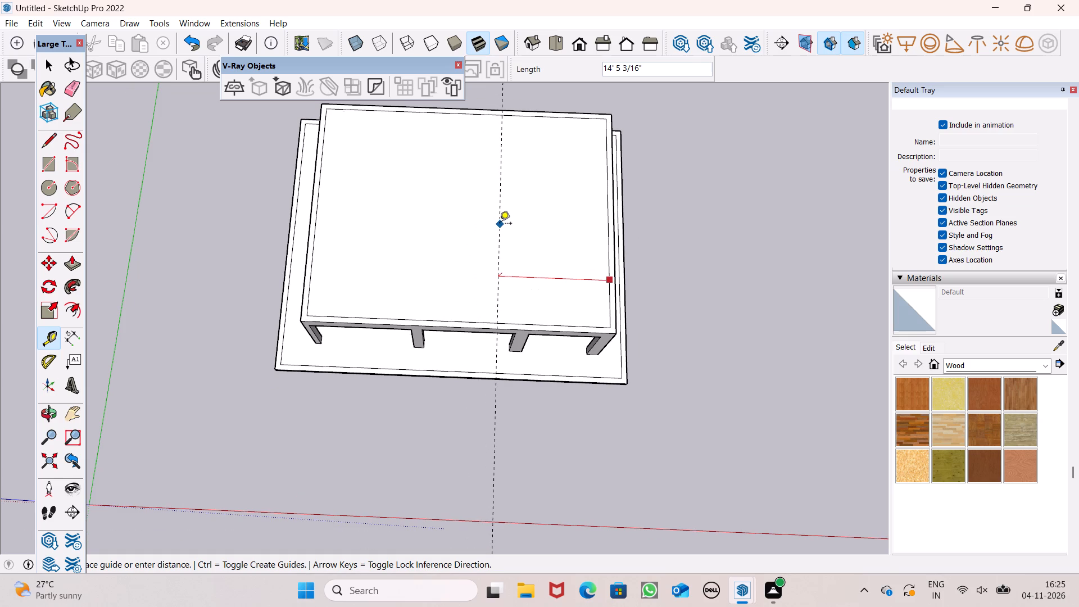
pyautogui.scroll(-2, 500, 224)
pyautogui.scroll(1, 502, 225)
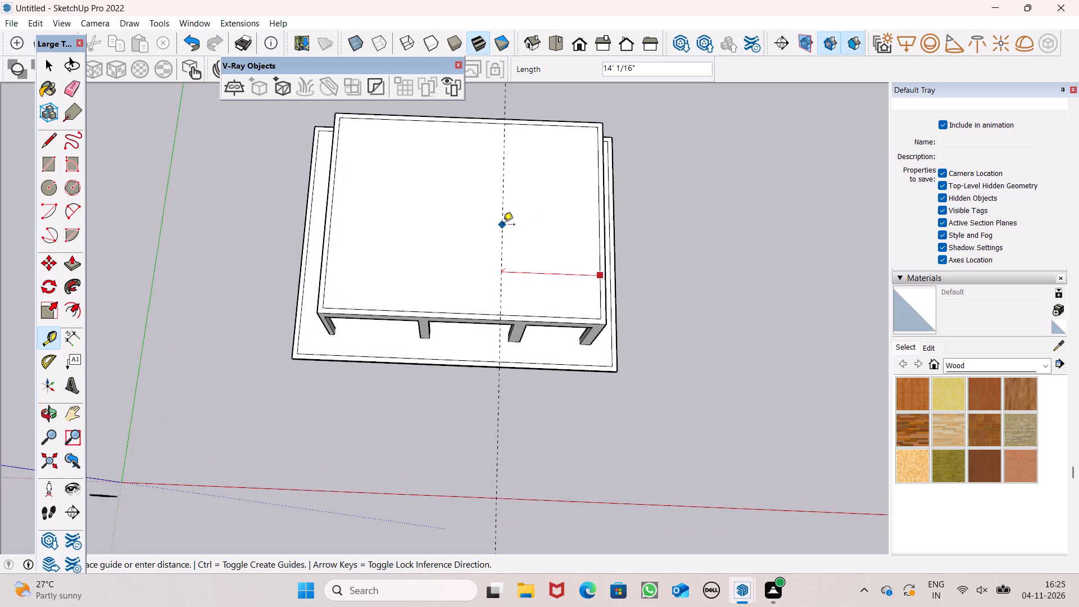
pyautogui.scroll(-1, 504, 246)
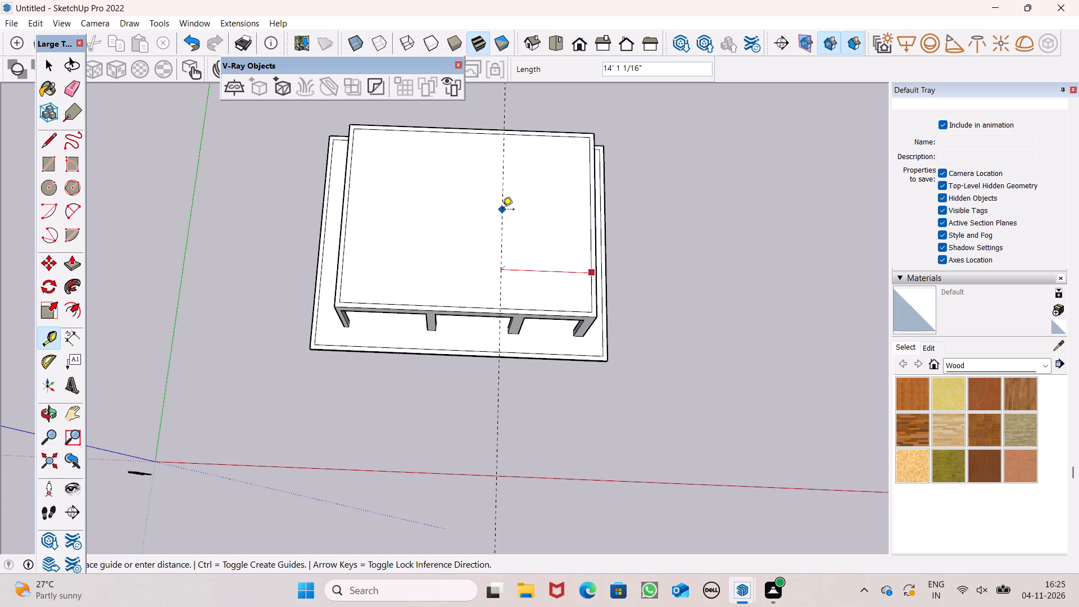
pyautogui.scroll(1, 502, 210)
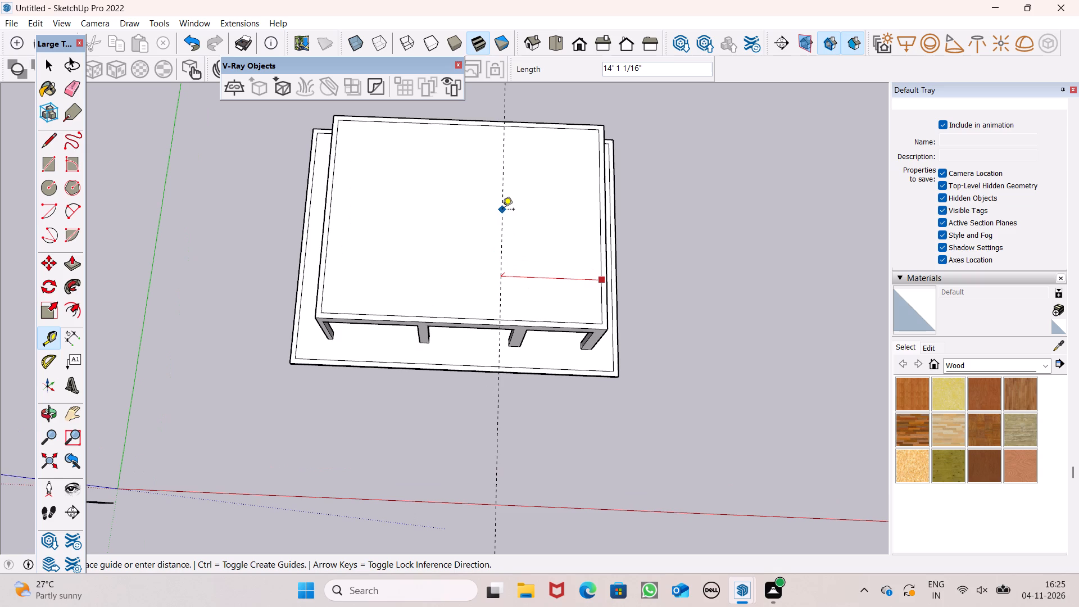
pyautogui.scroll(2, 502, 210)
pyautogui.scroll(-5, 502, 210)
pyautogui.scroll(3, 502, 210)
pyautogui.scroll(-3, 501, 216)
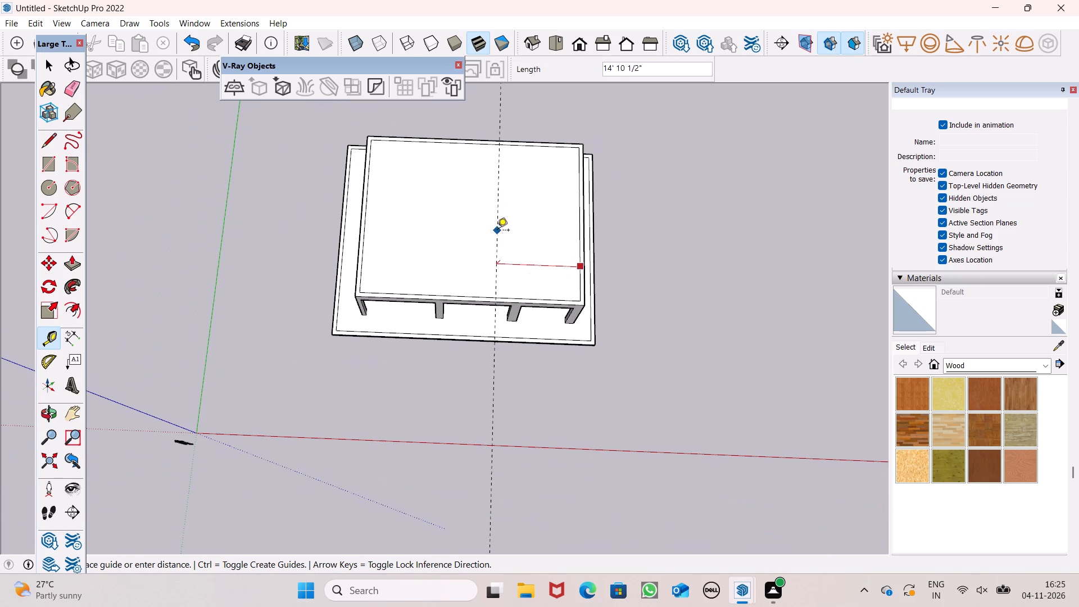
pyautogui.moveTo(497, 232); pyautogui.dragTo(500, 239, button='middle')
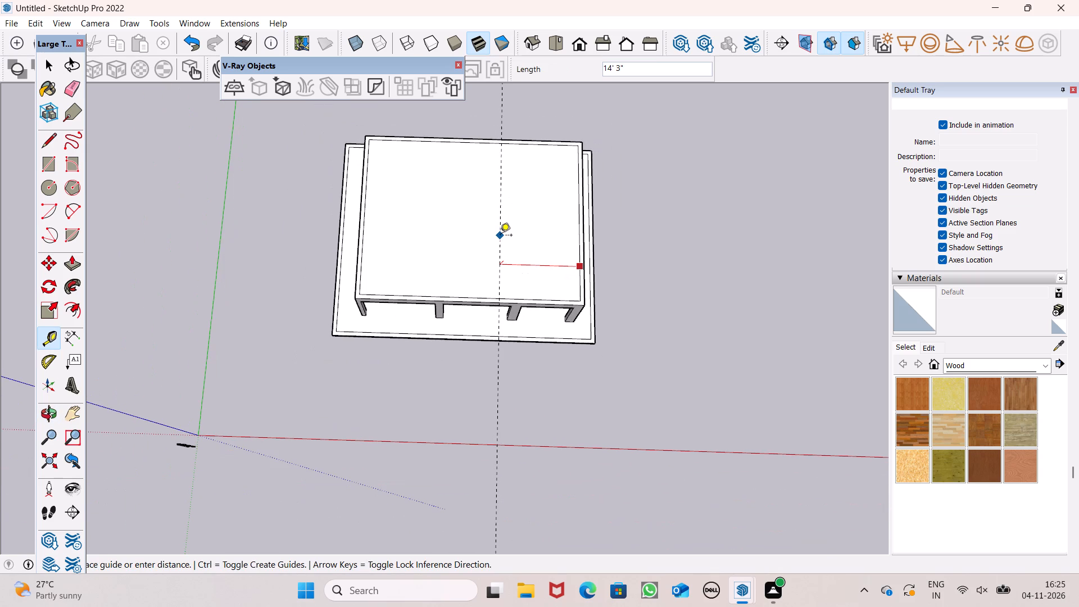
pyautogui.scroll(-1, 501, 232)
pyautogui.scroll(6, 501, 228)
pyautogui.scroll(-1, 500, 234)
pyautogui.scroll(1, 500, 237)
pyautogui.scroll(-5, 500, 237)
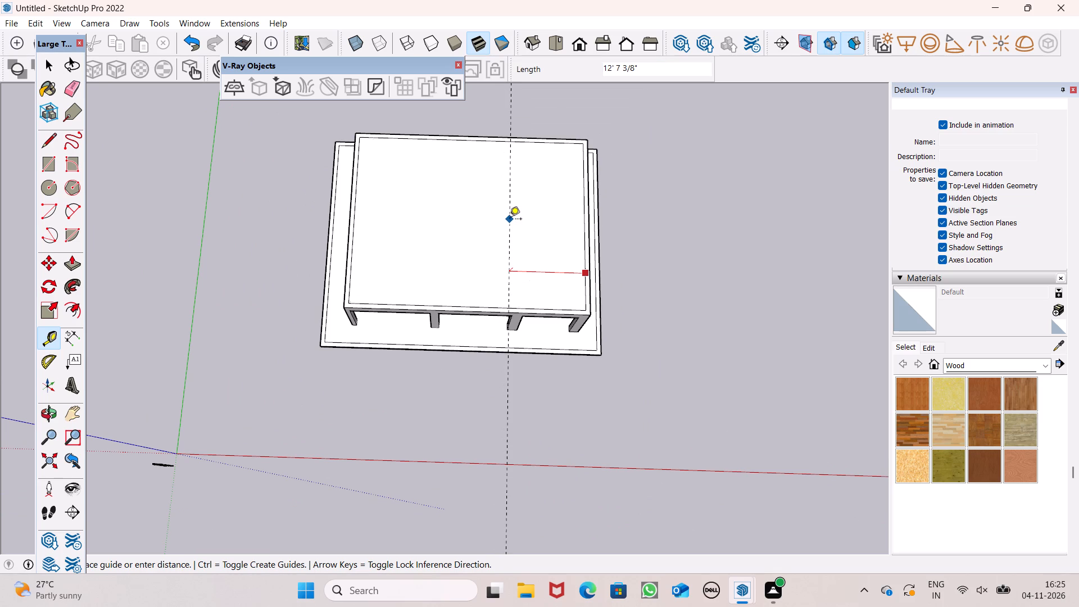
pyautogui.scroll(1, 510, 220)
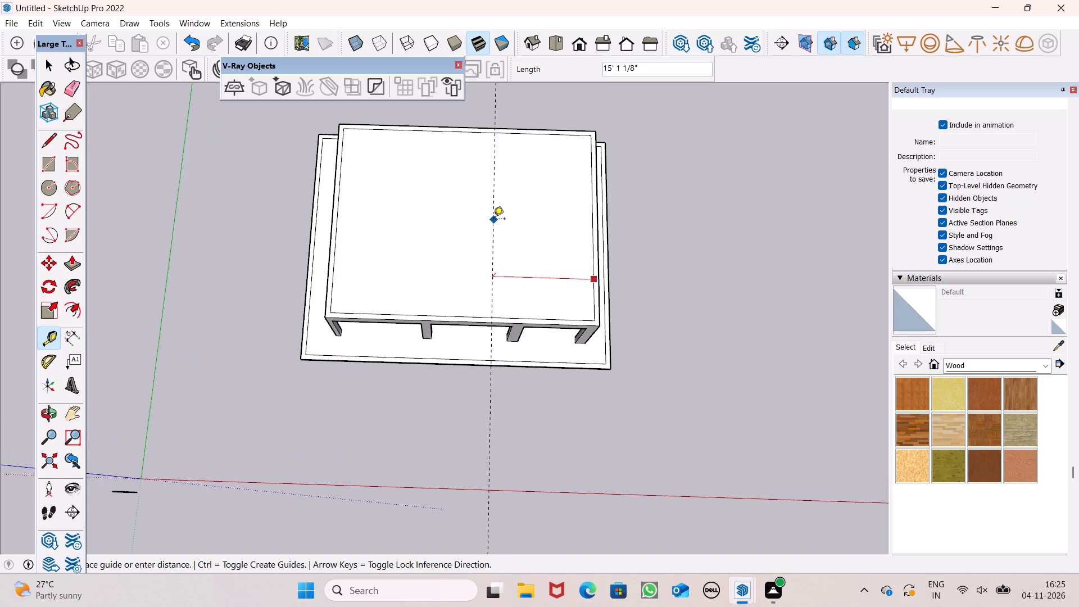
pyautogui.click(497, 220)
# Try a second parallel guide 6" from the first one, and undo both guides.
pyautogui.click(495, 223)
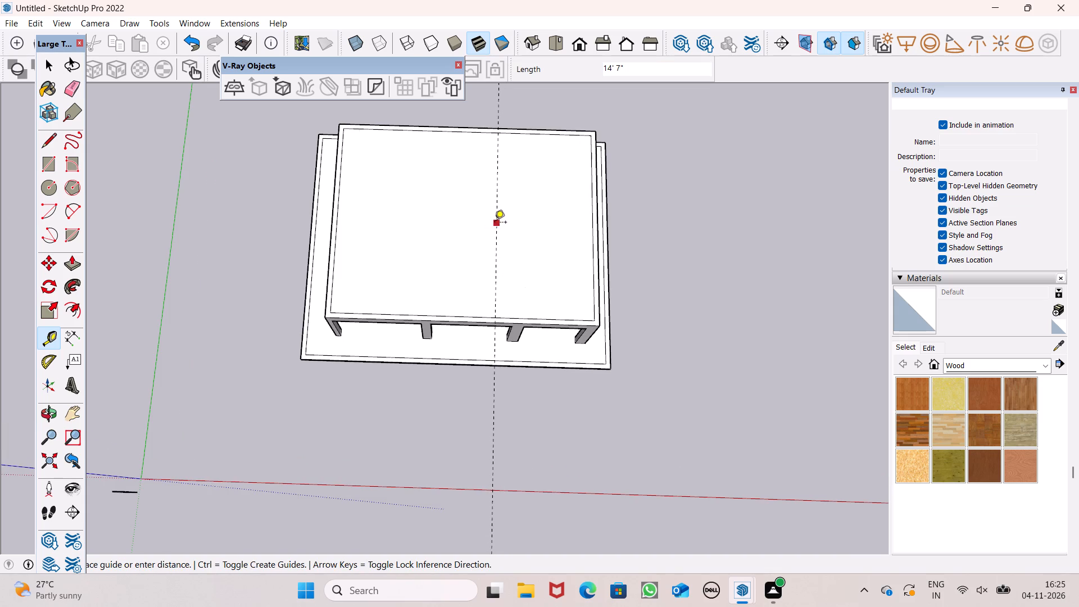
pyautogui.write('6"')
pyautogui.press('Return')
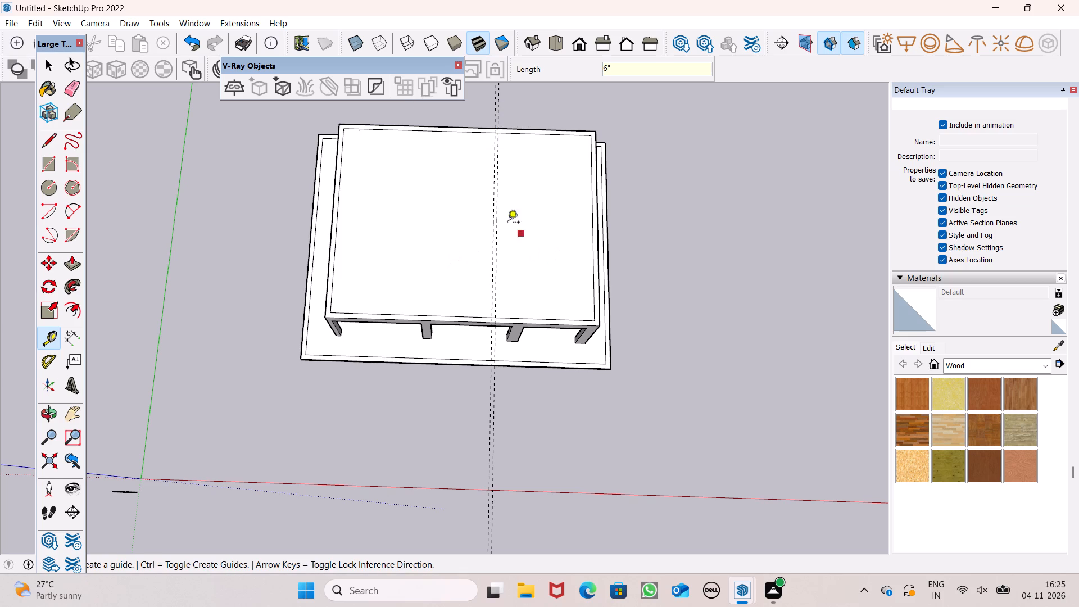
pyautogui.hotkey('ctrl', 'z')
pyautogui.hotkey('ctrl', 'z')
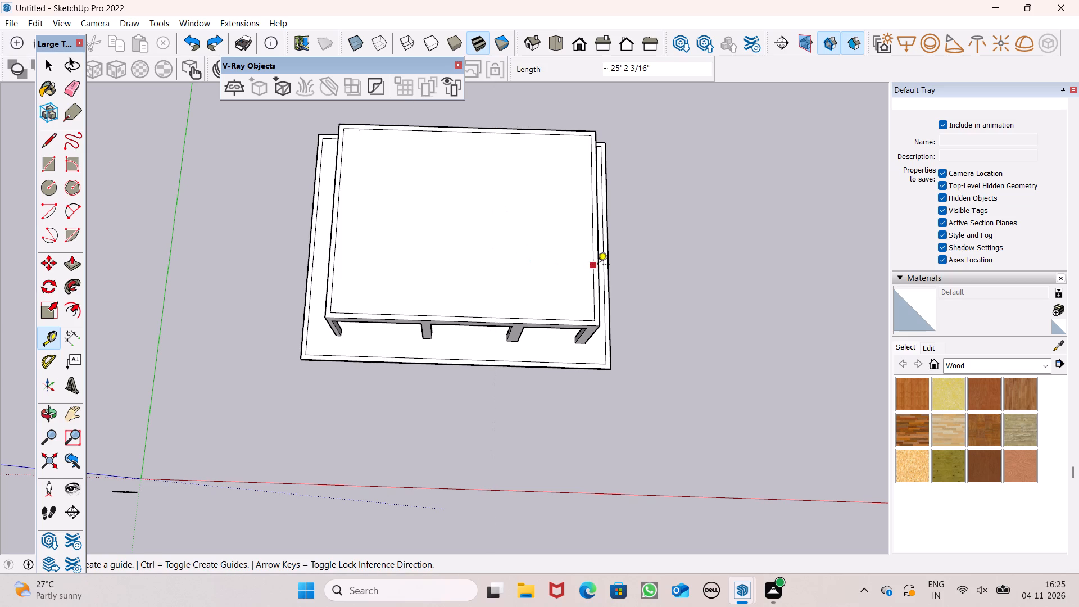
# Place a guide about 16' 7" in from the same inner roof outline edge, and a second parallel guide 6" further in.
pyautogui.click(595, 265)
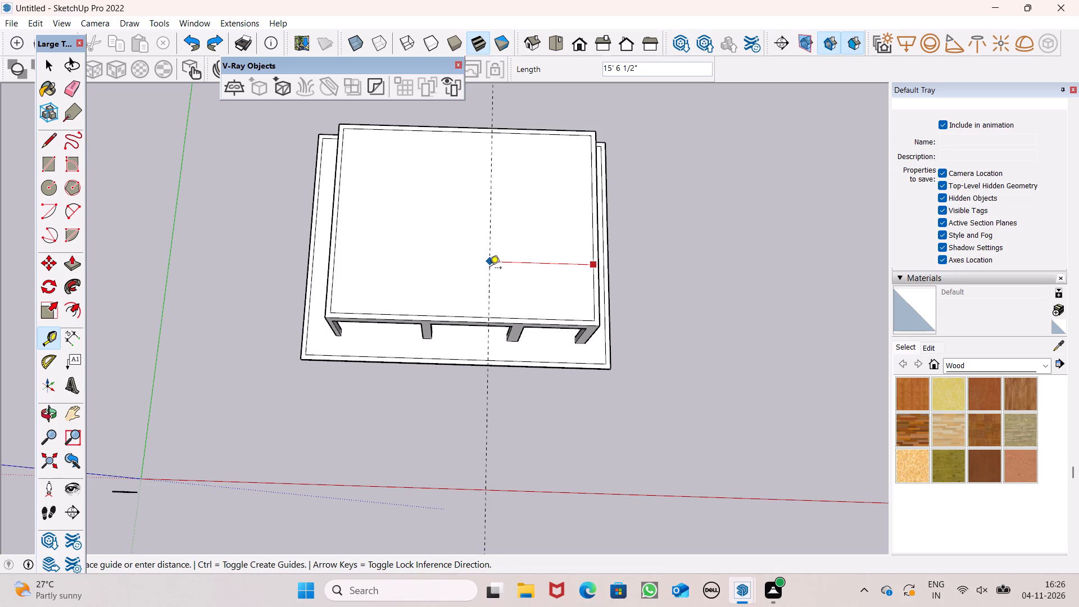
pyautogui.scroll(1, 489, 269)
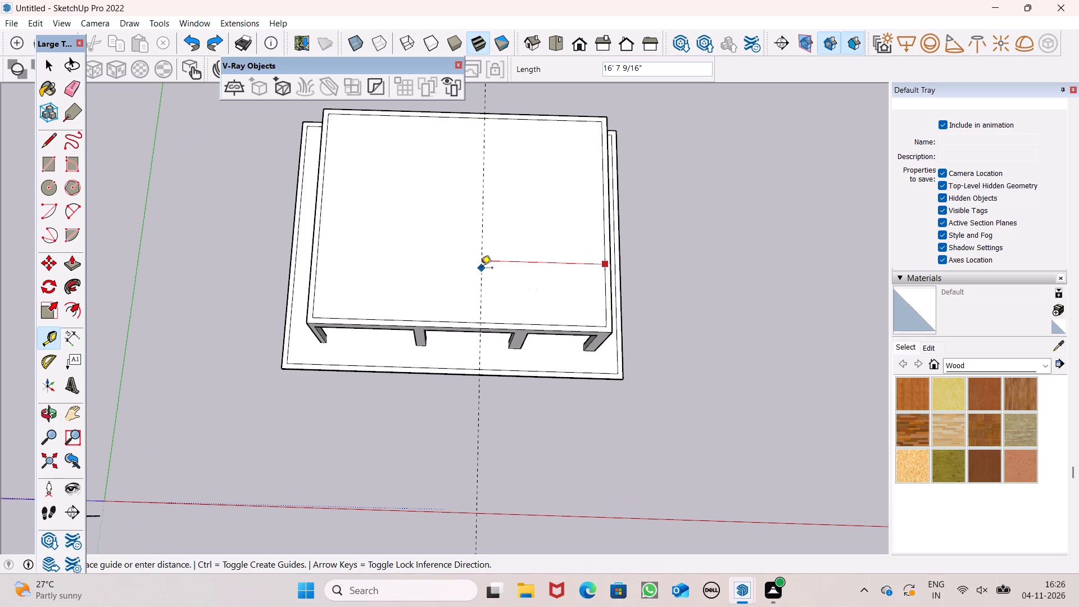
pyautogui.click(481, 269)
pyautogui.click(479, 268)
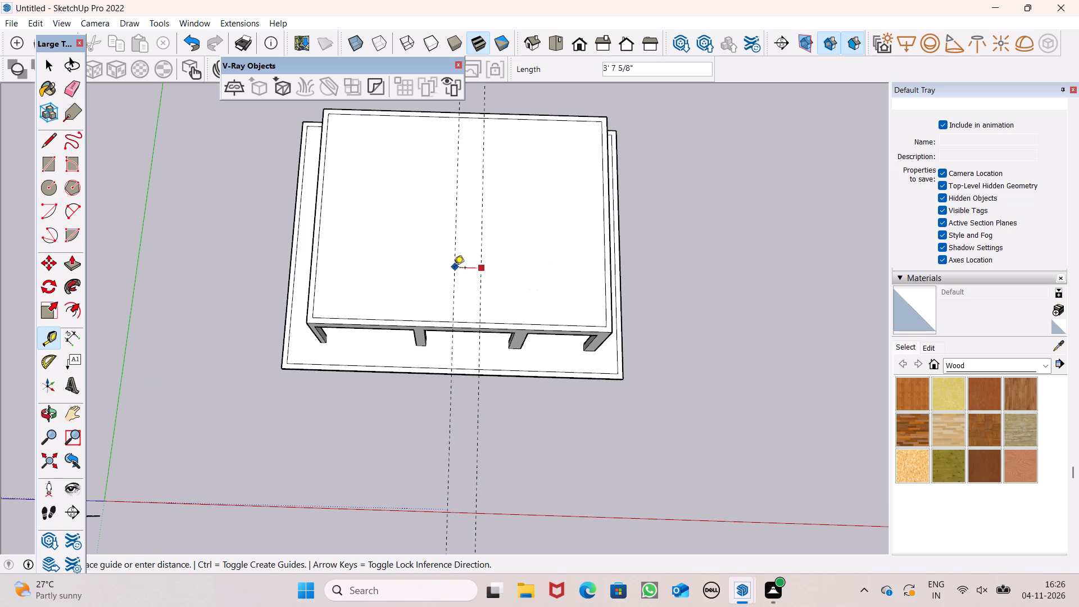
pyautogui.press('6')
pyautogui.hotkey('shift', '"')
pyautogui.press('Return')
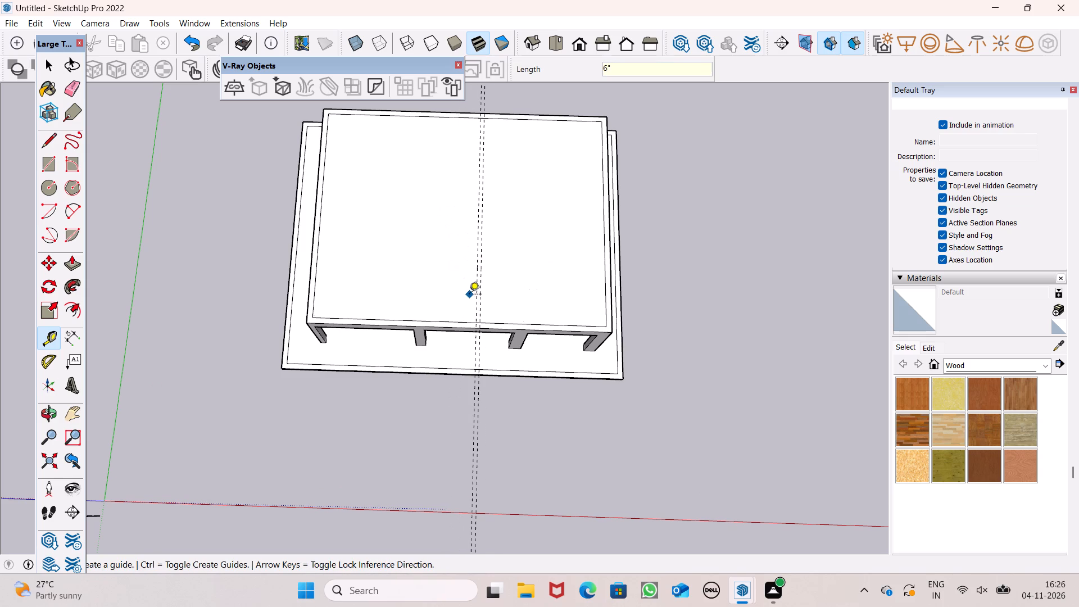
pyautogui.press('space')
# Draw a rectangle 6" by 29' 11 7/8" between the two guides, spanning the roof from one inner outline edge to the opposite one.
pyautogui.scroll(-3, 511, 315)
pyautogui.scroll(1, 511, 315)
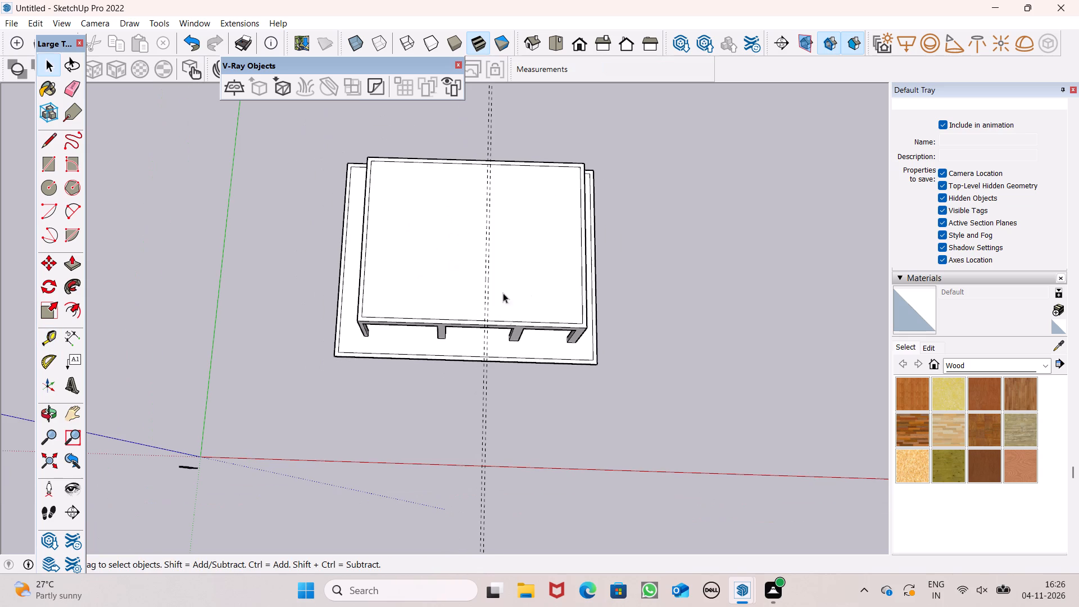
pyautogui.scroll(1, 496, 260)
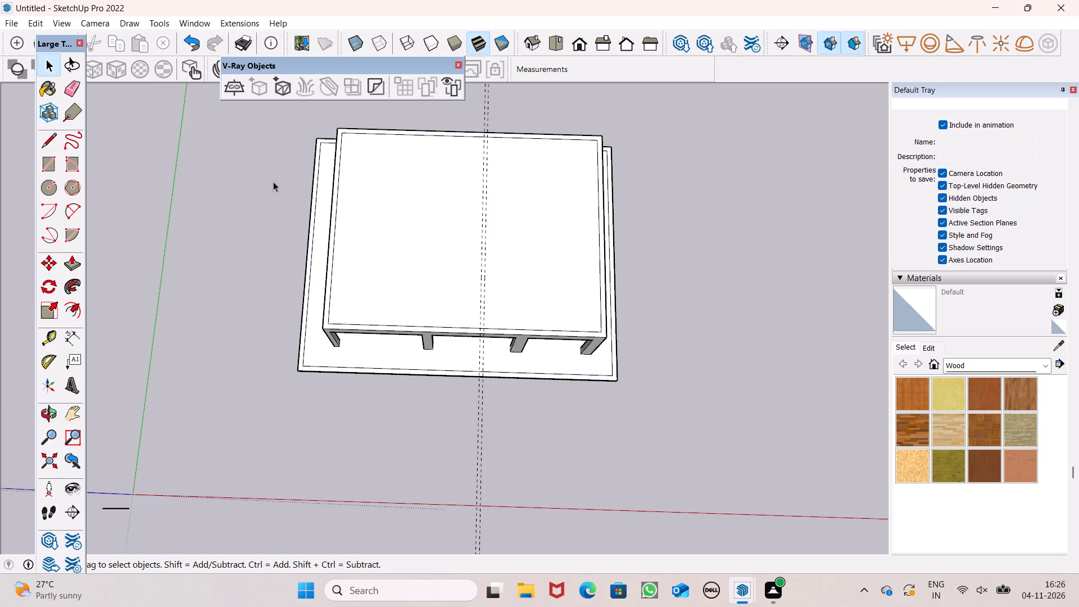
pyautogui.click(49, 166)
pyautogui.moveTo(353, 204); pyautogui.dragTo(351, 211, button='middle')
pyautogui.scroll(-1, 351, 211)
pyautogui.scroll(8, 460, 173)
pyautogui.click(485, 119)
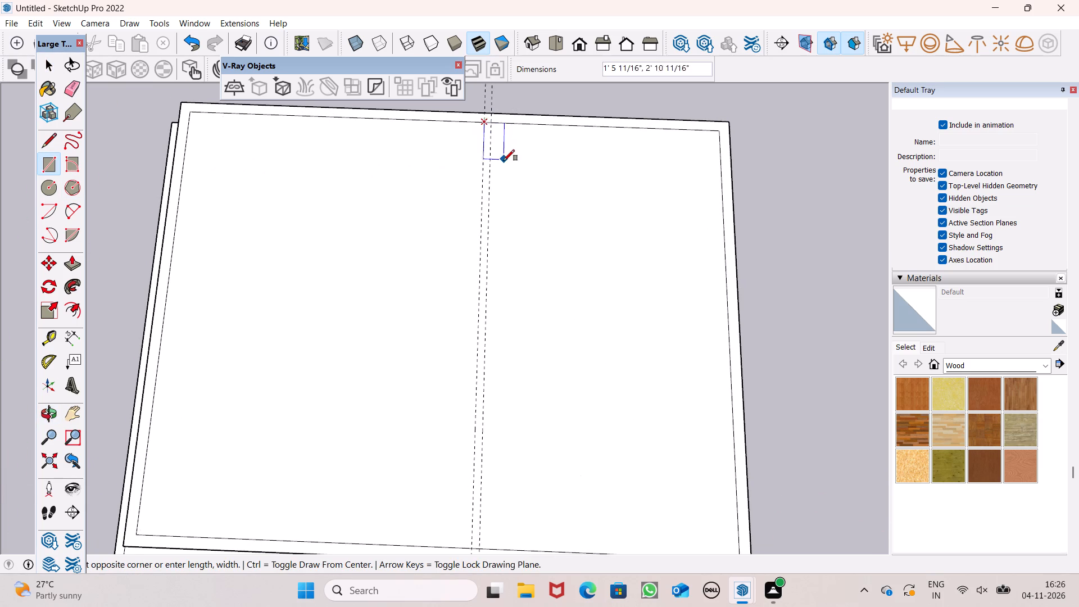
pyautogui.scroll(-4, 504, 162)
pyautogui.scroll(5, 478, 375)
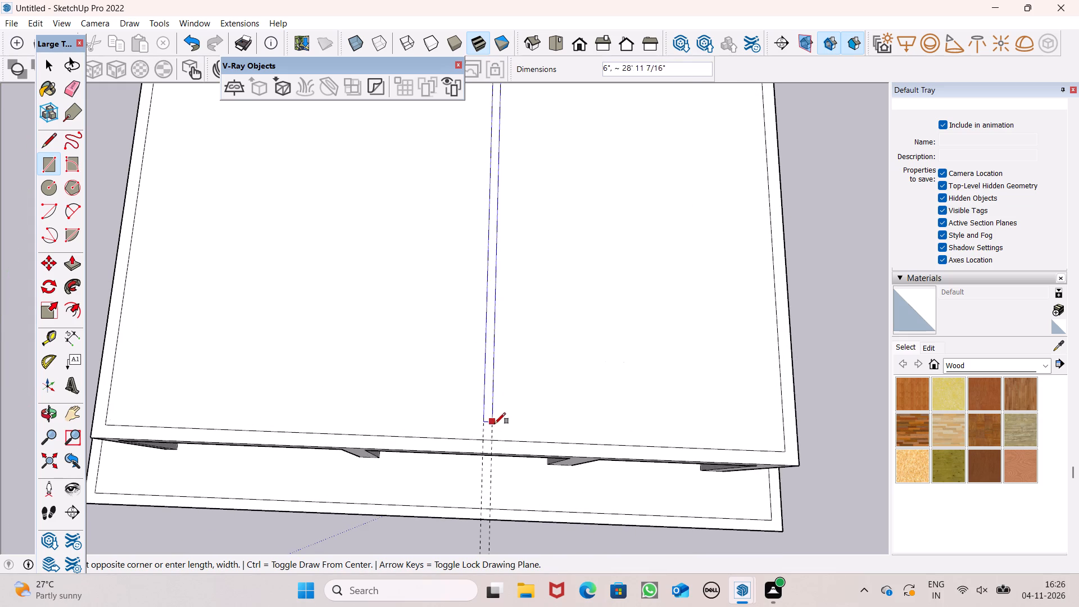
pyautogui.click(491, 437)
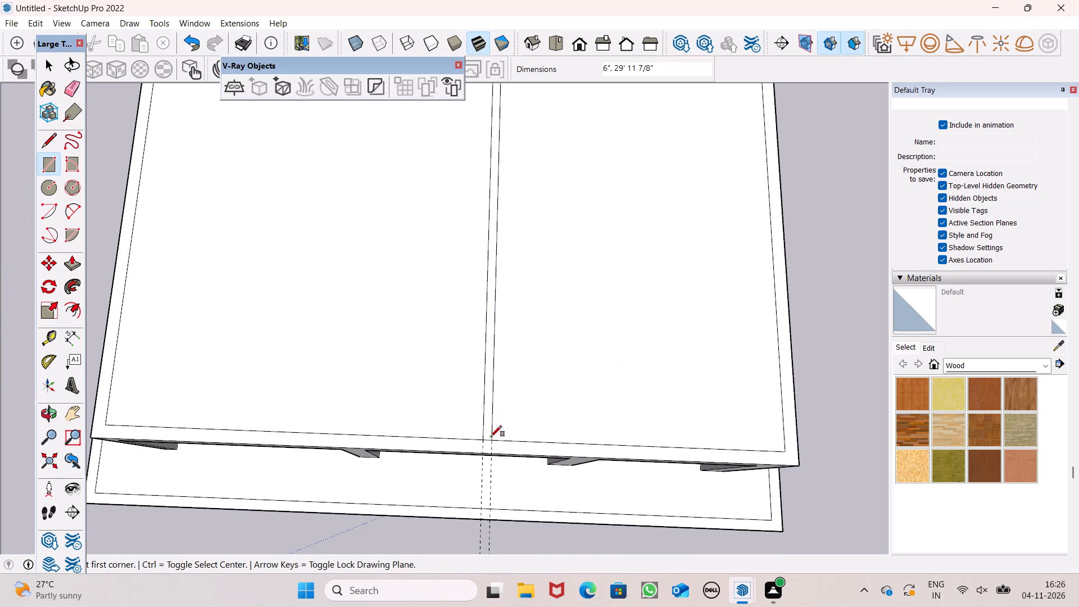
# Erase both dashed guides, keeping the 6" strip drawn across the roof.
pyautogui.scroll(1, 553, 382)
pyautogui.scroll(-7, 553, 382)
pyautogui.scroll(1, 548, 355)
pyautogui.moveTo(549, 354); pyautogui.dragTo(559, 340, button='middle')
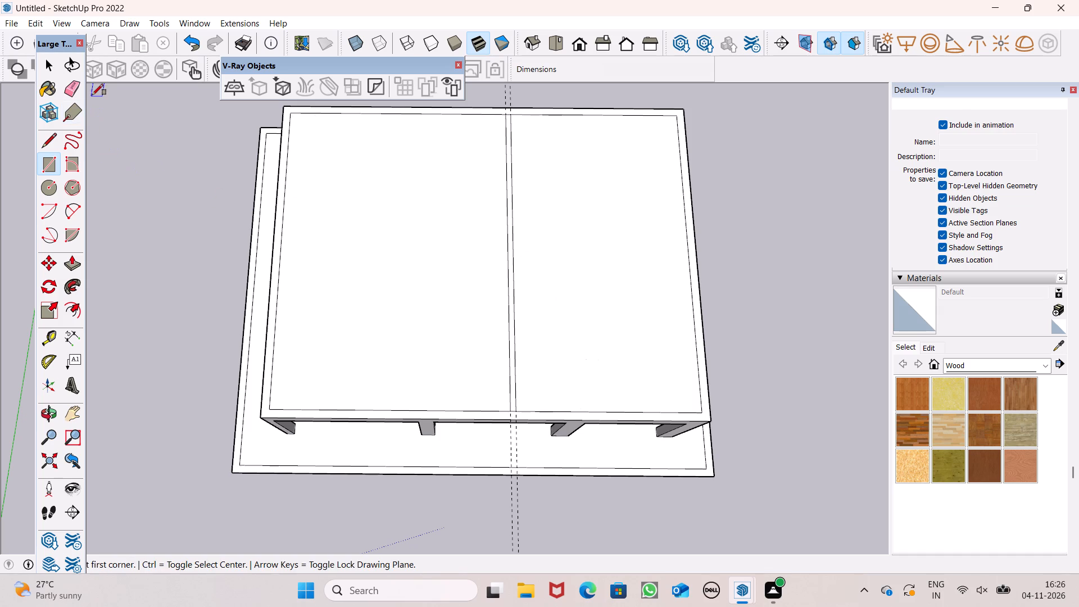
pyautogui.click(67, 90)
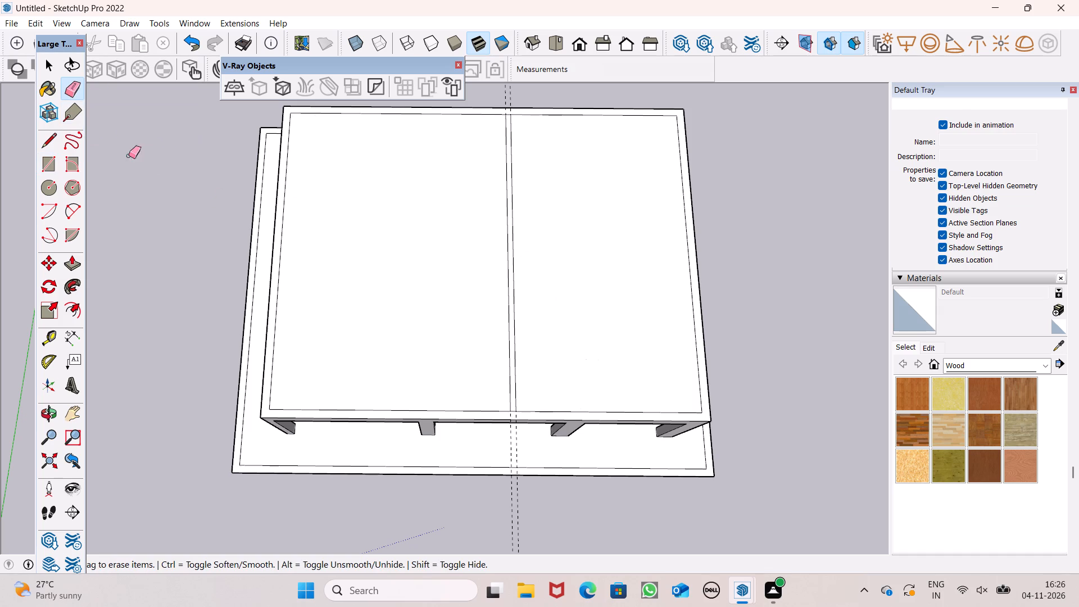
pyautogui.scroll(-3, 424, 357)
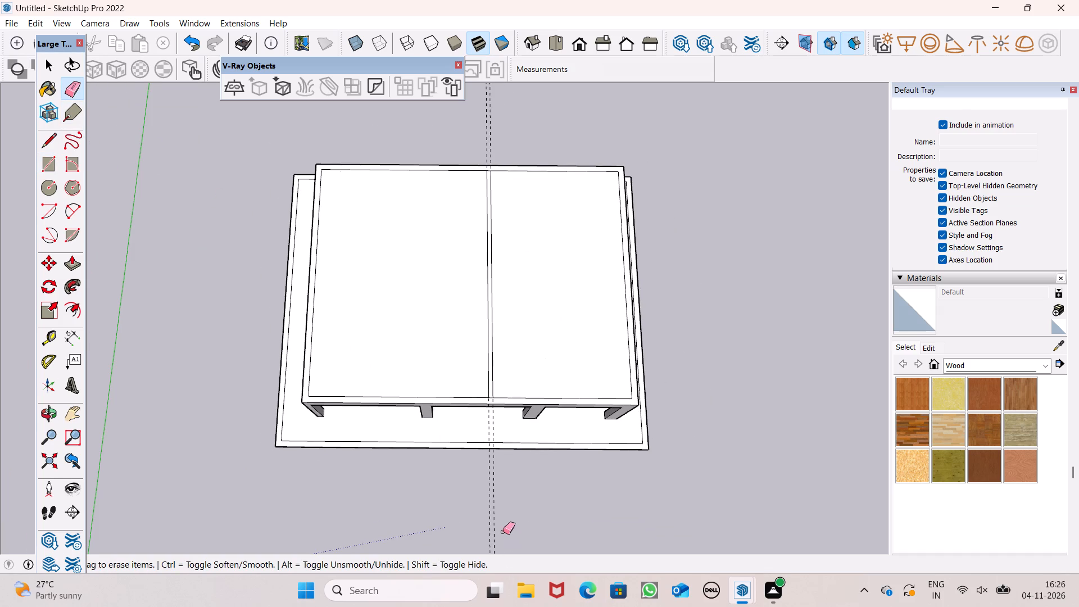
pyautogui.moveTo(503, 532); pyautogui.dragTo(484, 536)
pyautogui.scroll(-2, 633, 485)
pyautogui.scroll(-4, 670, 430)
pyautogui.moveTo(644, 416); pyautogui.dragTo(649, 419, button='middle')
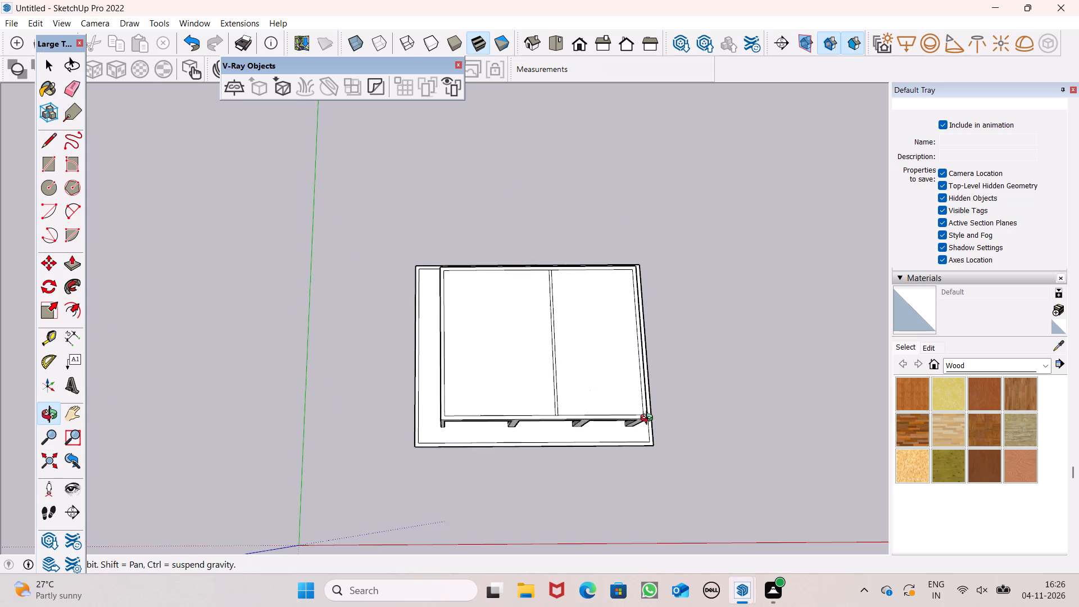
# Place a guide about 8' 7" from the roof strip's edge on its wider side, and a second parallel guide 6" further away.
pyautogui.moveTo(649, 419); pyautogui.dragTo(641, 431, button='middle')
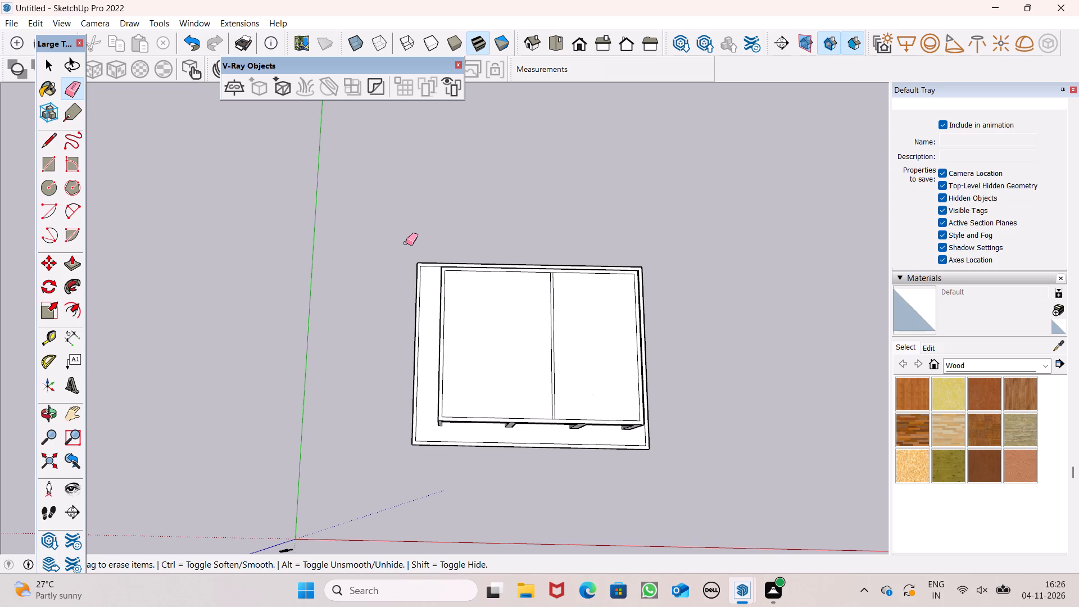
pyautogui.click(49, 330)
pyautogui.scroll(2, 230, 334)
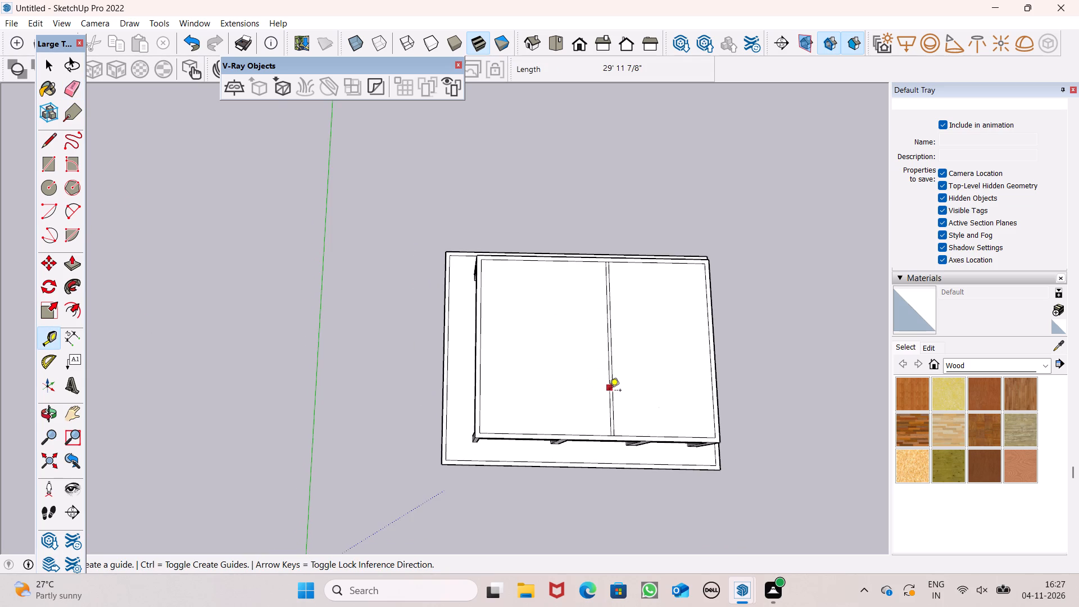
pyautogui.scroll(4, 609, 393)
pyautogui.click(609, 394)
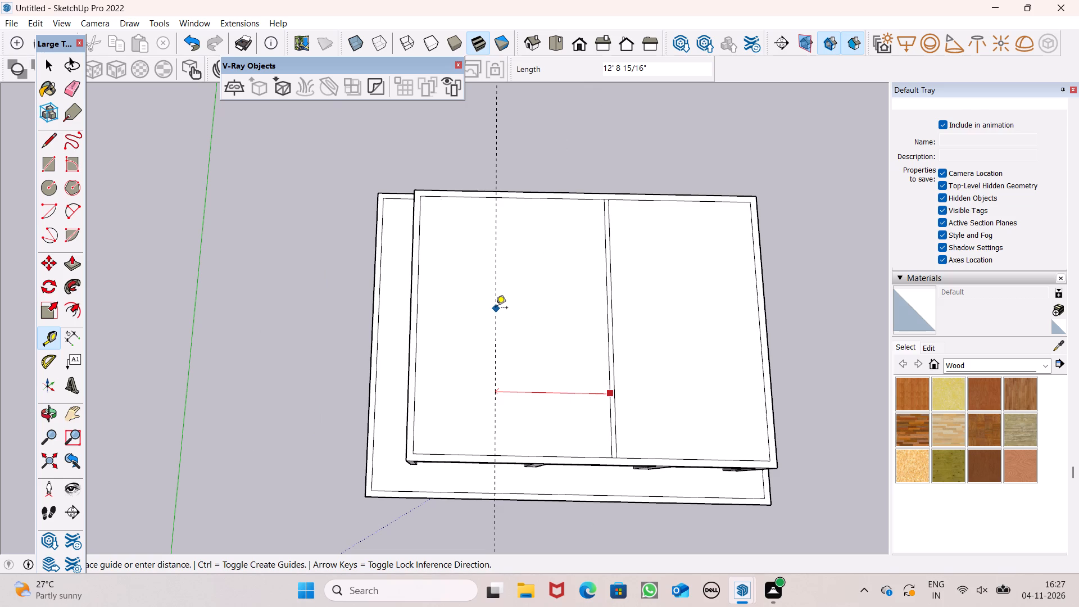
pyautogui.scroll(1, 525, 318)
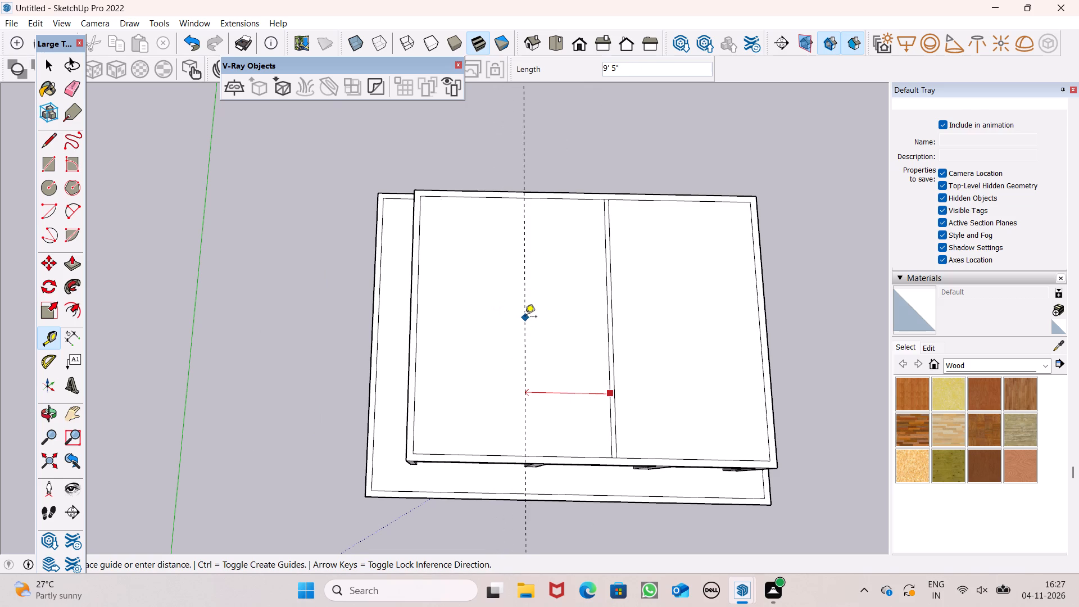
pyautogui.scroll(1, 525, 318)
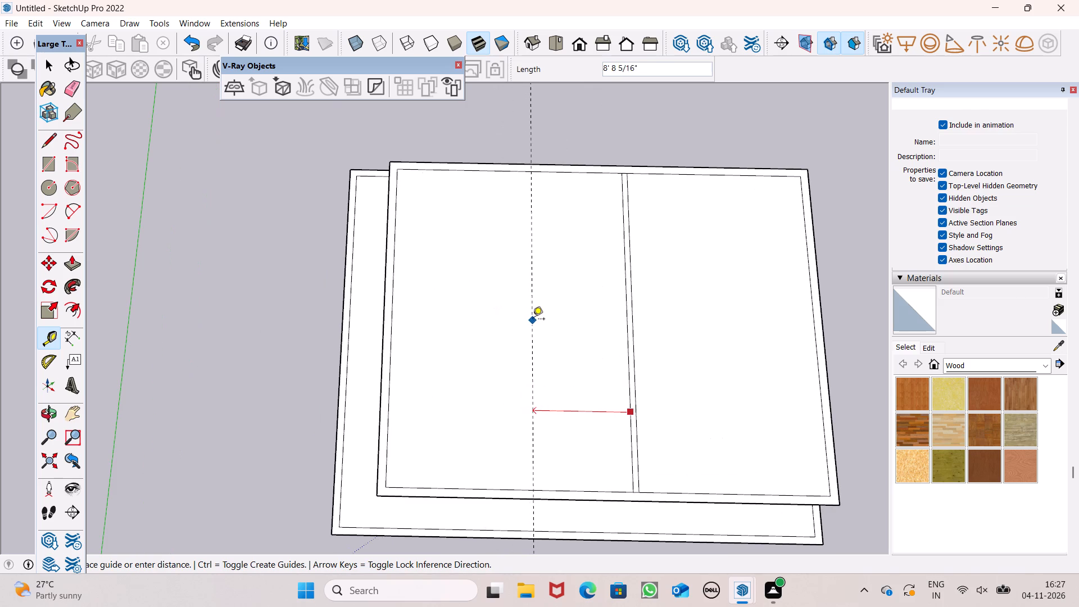
pyautogui.click(534, 320)
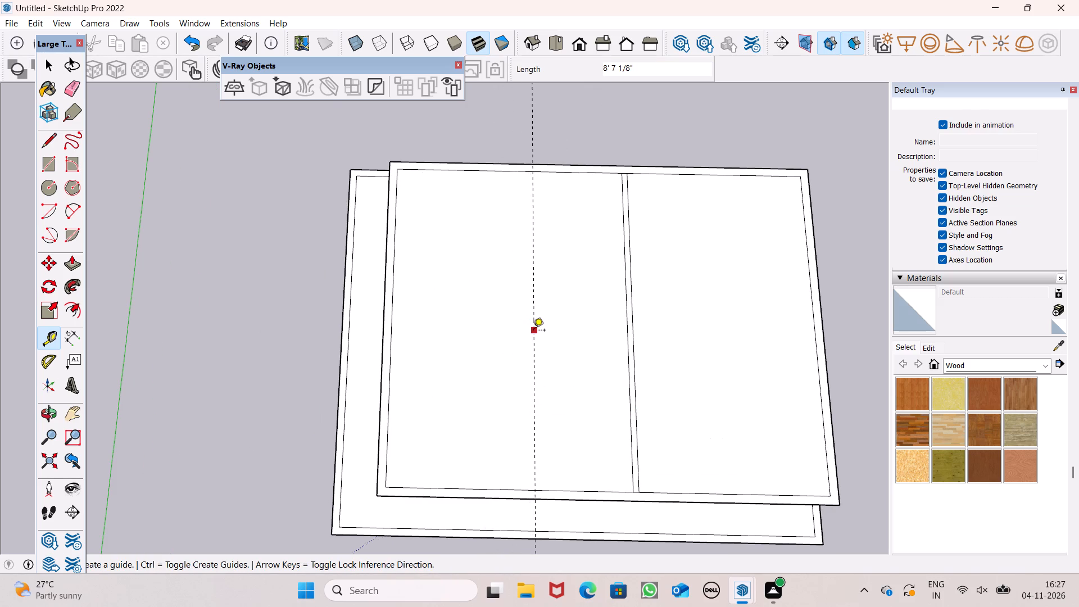
pyautogui.click(533, 331)
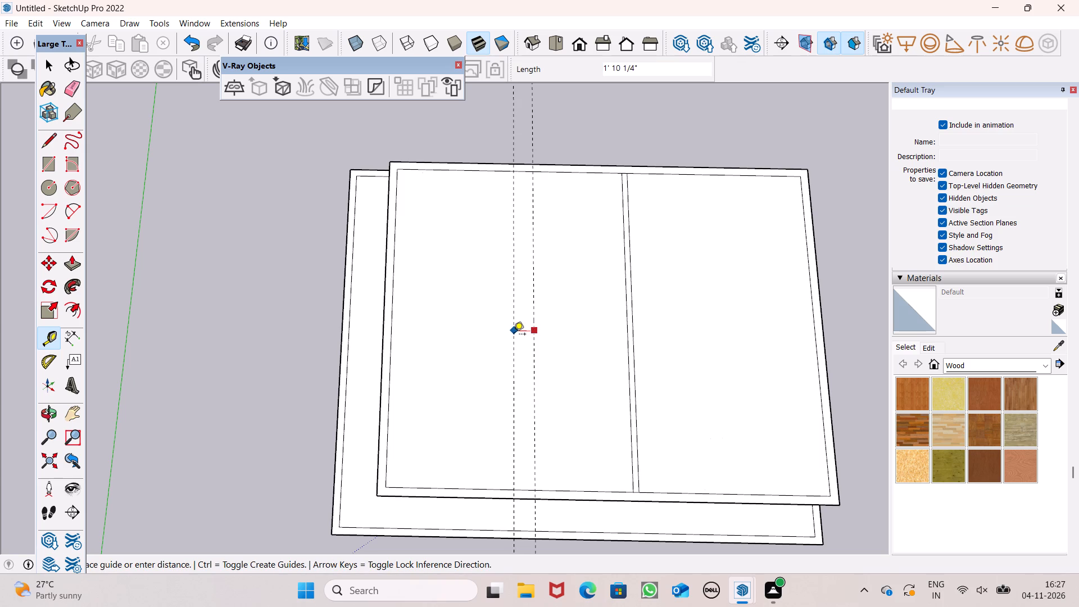
pyautogui.press('Return')
pyautogui.press('BackSpace')
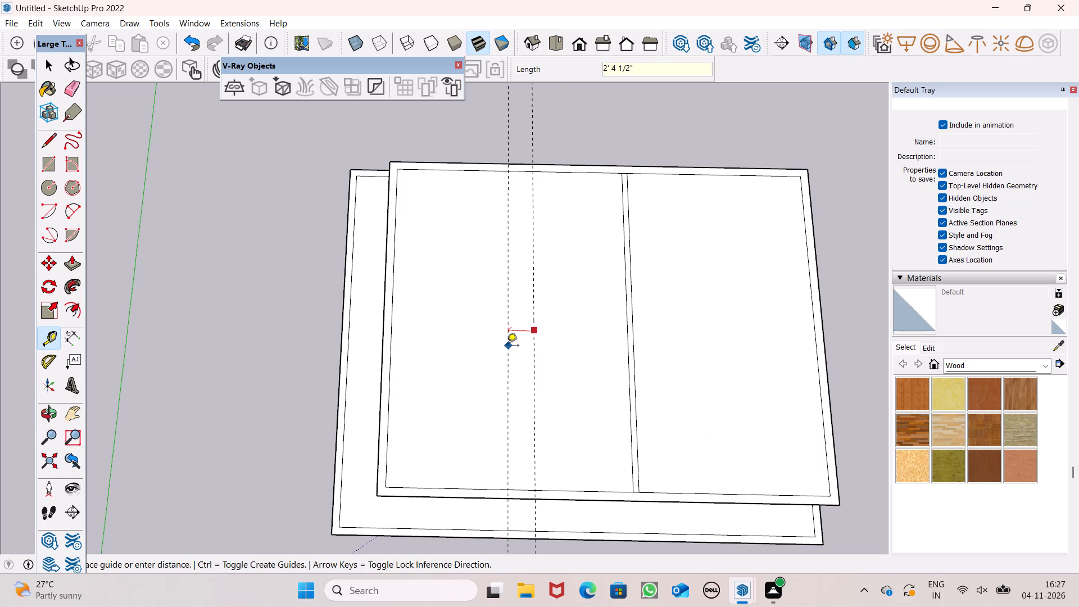
pyautogui.write('6"')
pyautogui.press('Return')
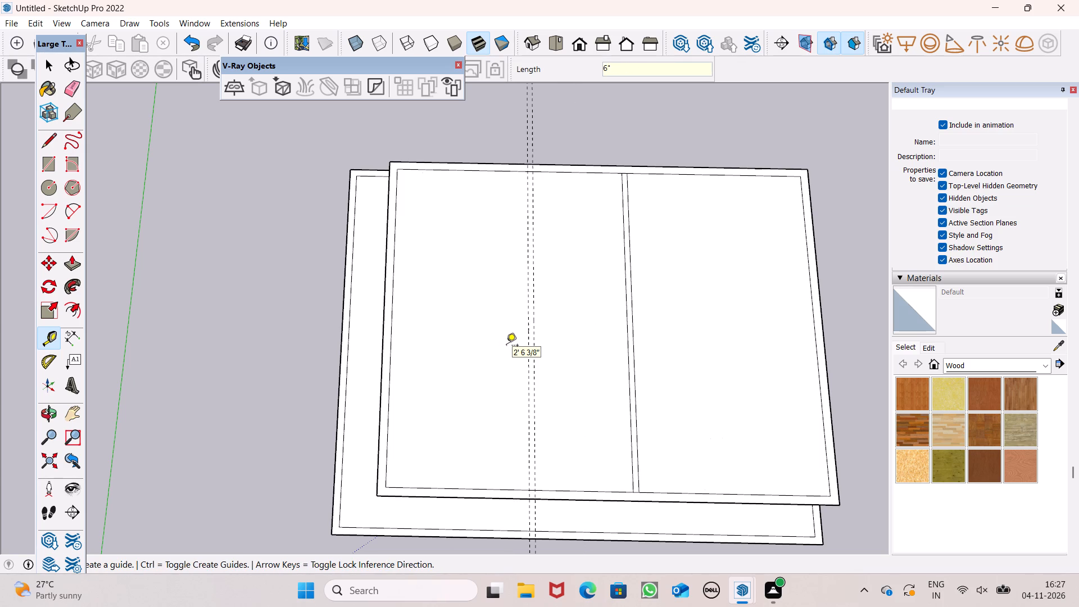
# Place a crosswise guide about 6' 3" in from the front inner roof outline edge, and a second parallel guide 6" further in.
pyautogui.click(473, 489)
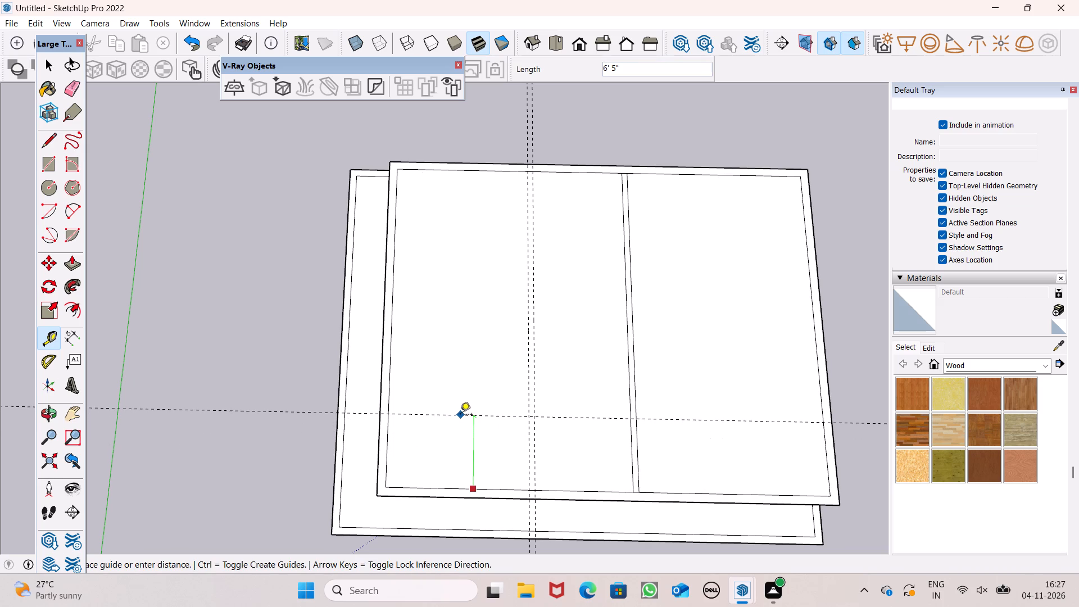
pyautogui.scroll(1, 460, 415)
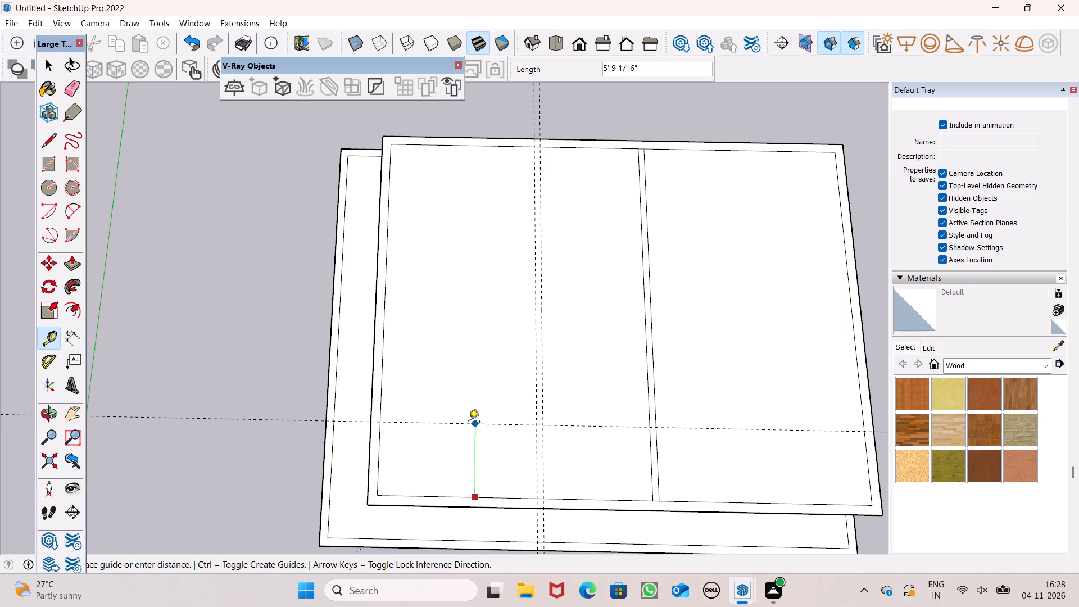
pyautogui.click(468, 417)
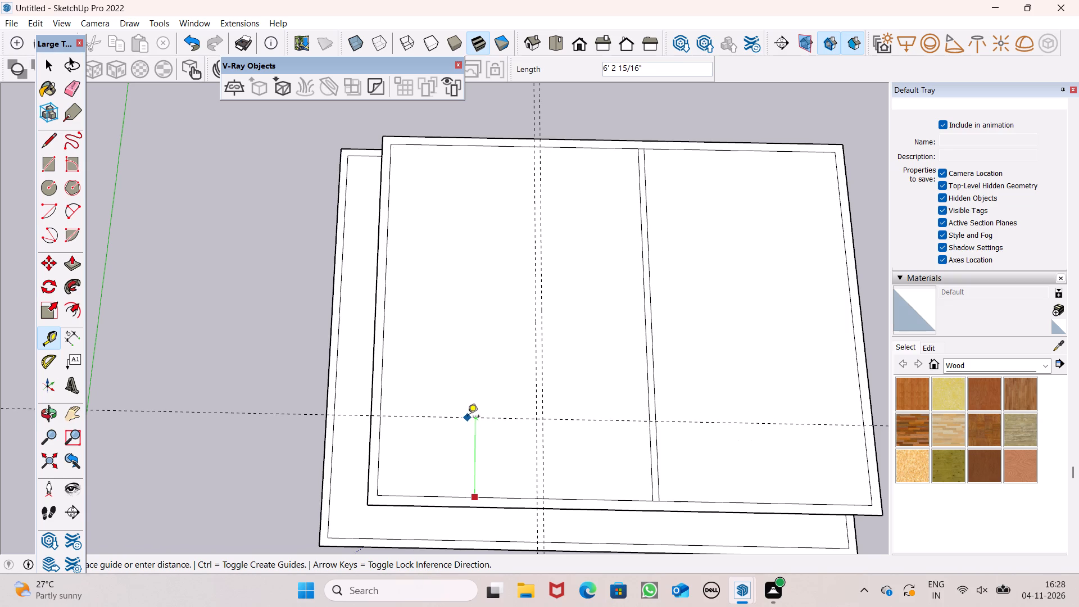
pyautogui.click(468, 419)
pyautogui.write('6"')
pyautogui.press('Return')
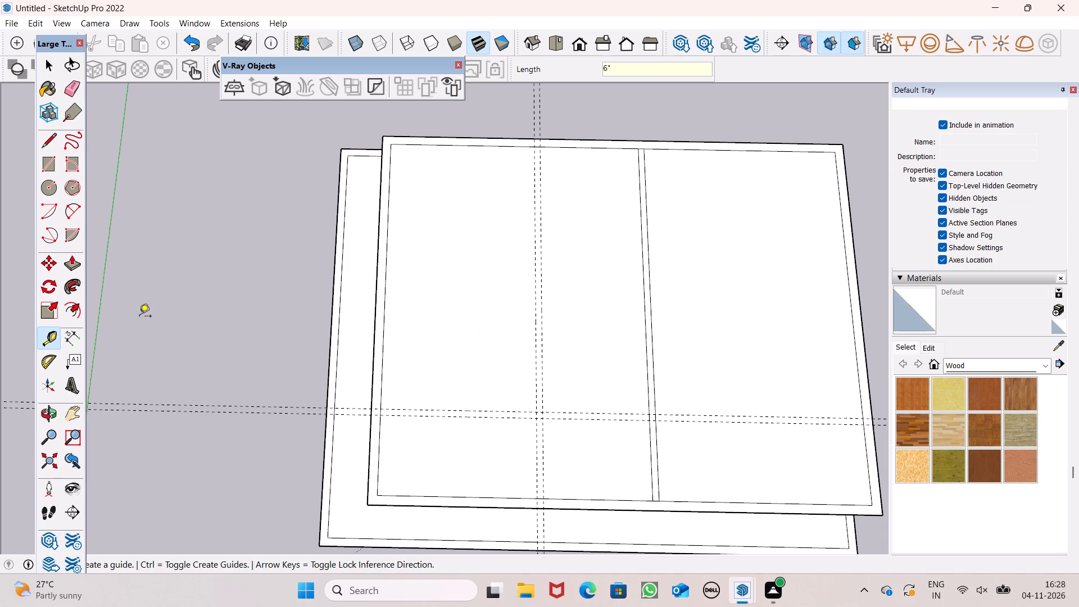
# Draw a 6" wide rectangle between the two lengthwise guides, from the rear inner outline edge to the front outer roof edge.
pyautogui.click(46, 161)
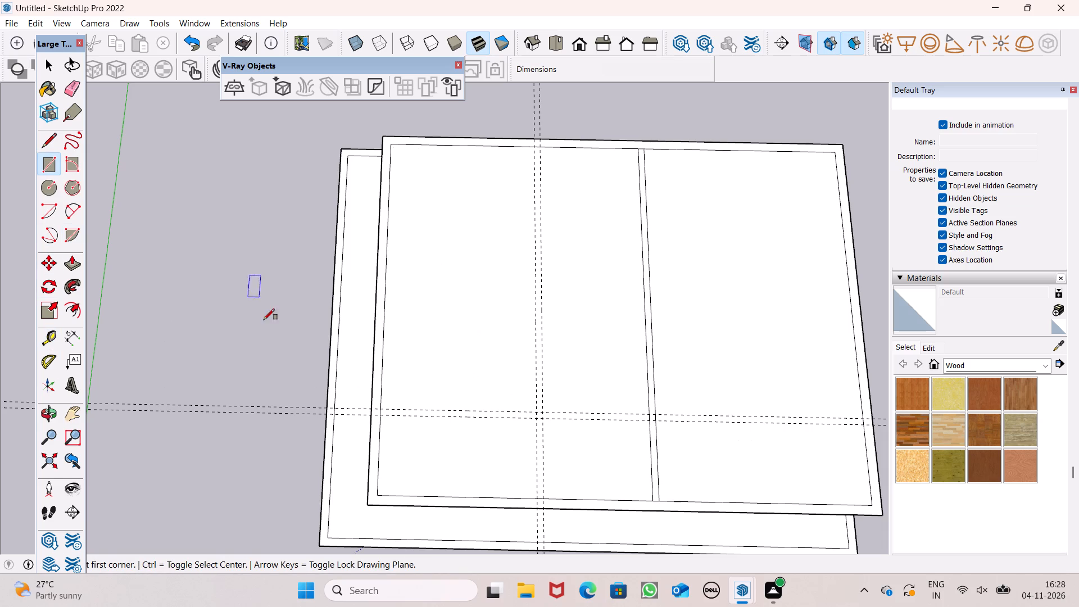
pyautogui.click(532, 147)
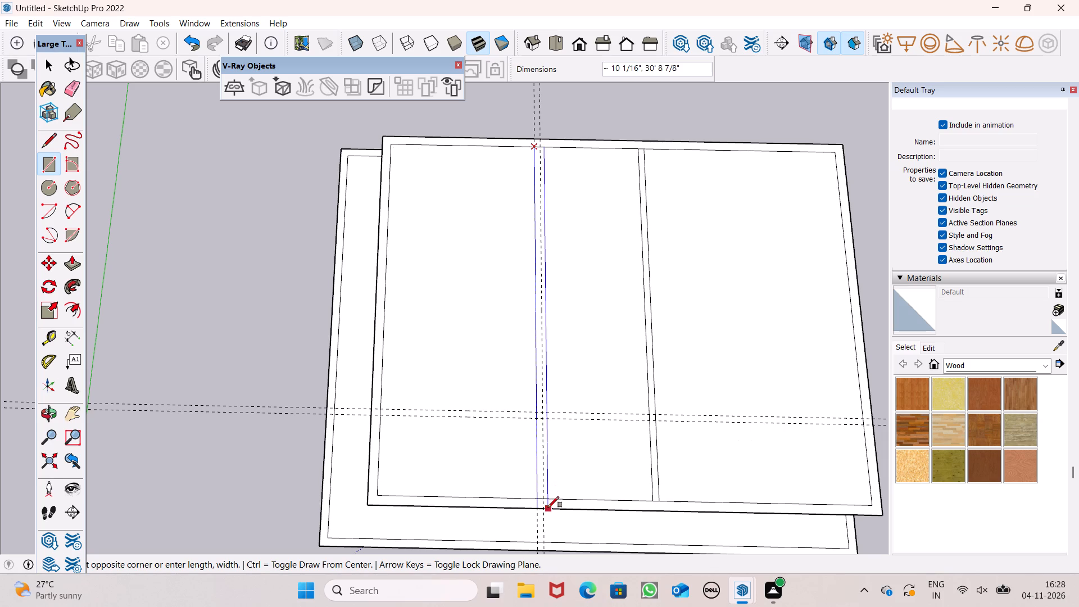
pyautogui.click(545, 508)
pyautogui.scroll(-1, 473, 393)
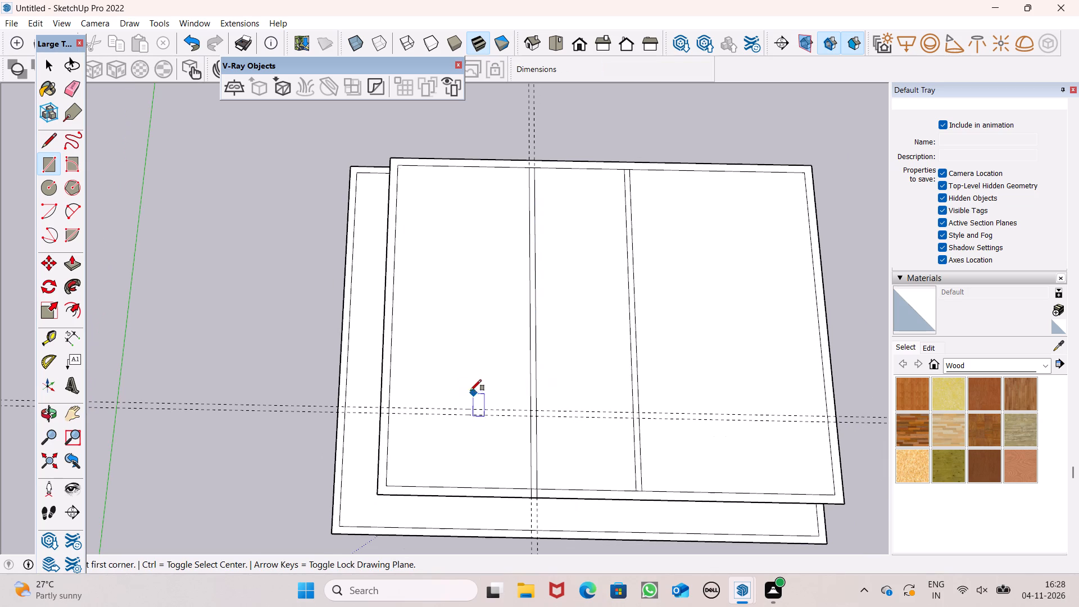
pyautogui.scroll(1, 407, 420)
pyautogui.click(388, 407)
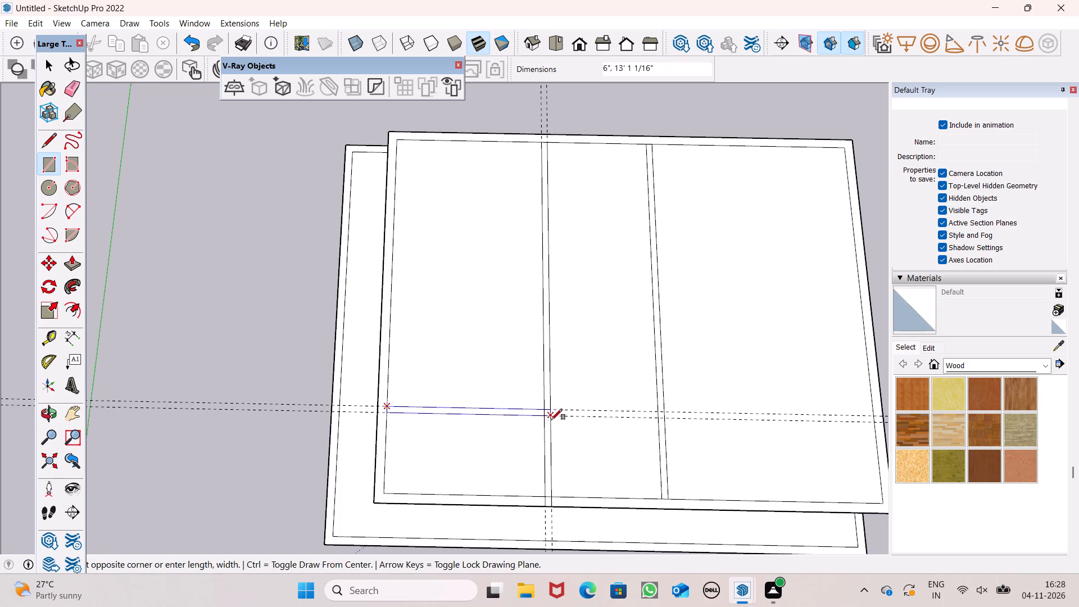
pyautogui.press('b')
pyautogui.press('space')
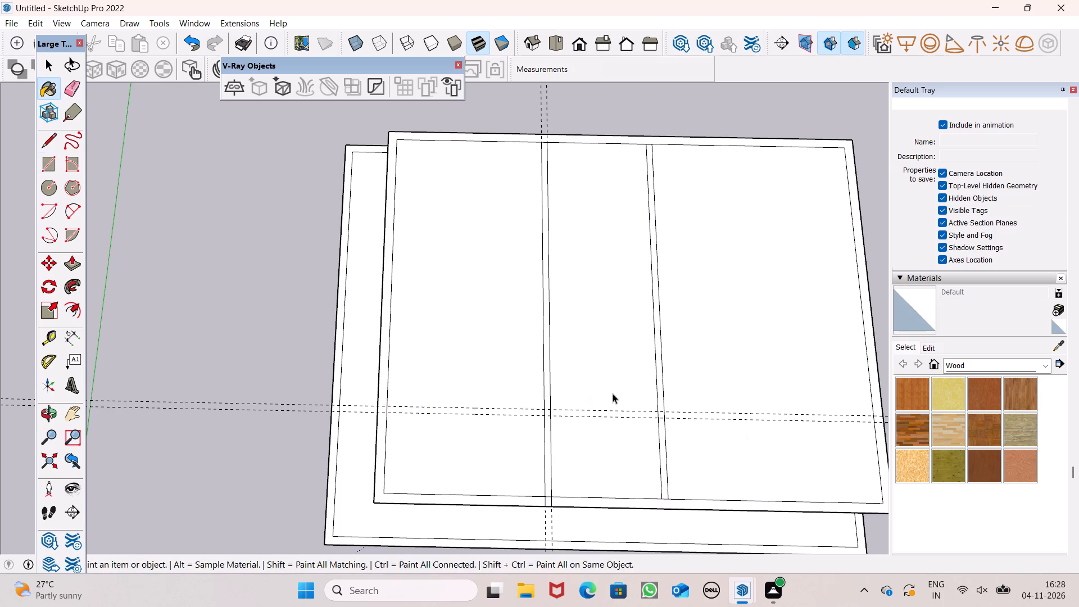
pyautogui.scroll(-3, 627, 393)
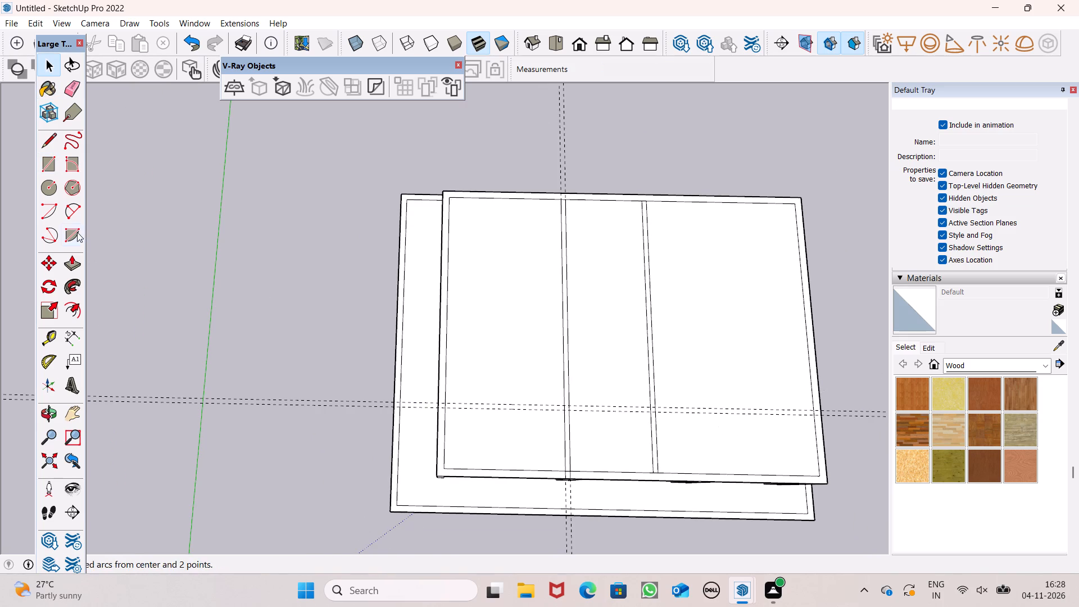
# Draw a rectangle 6" by 13' 10 1/16" between the crosswise guides, from the outer roof side edge across the new lengthwise strip.
pyautogui.moveTo(38, 161); pyautogui.dragTo(45, 164)
pyautogui.scroll(5, 448, 416)
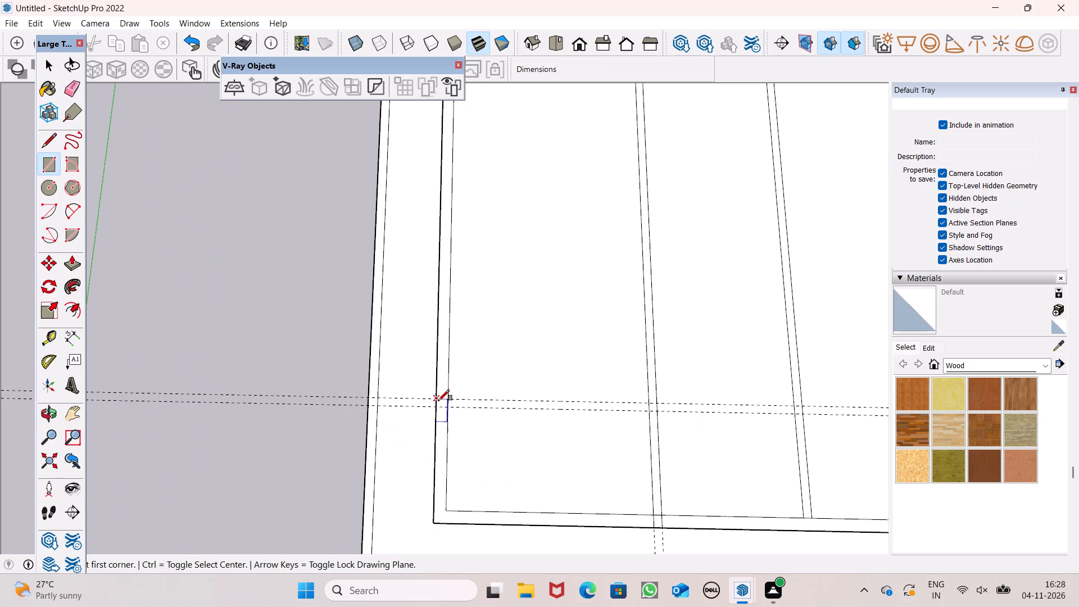
pyautogui.click(438, 401)
pyautogui.click(658, 410)
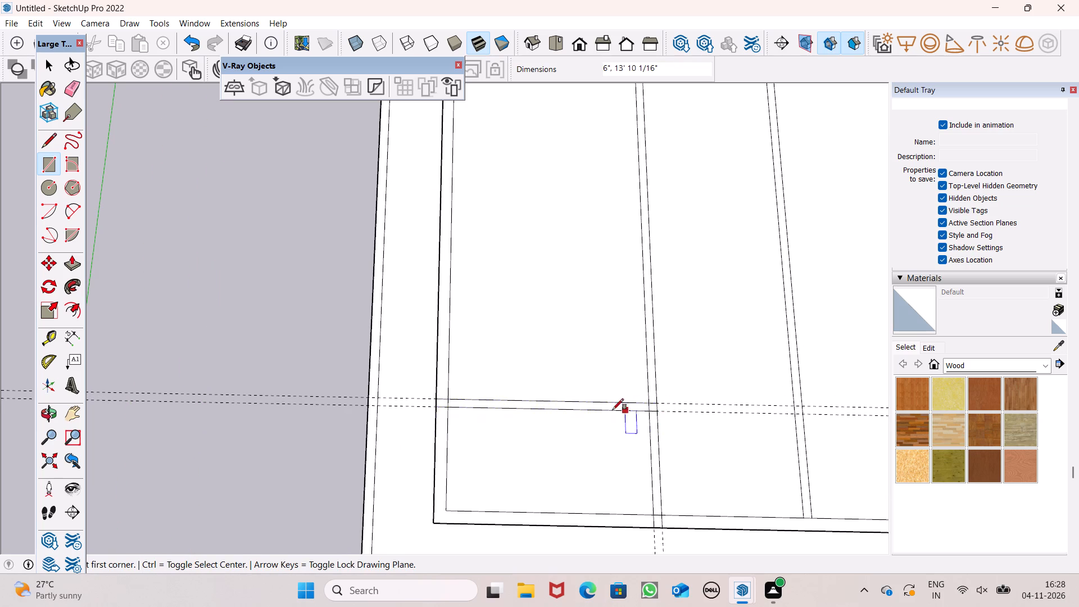
# Erase both dashed crosswise guides.
pyautogui.scroll(-5, 572, 426)
pyautogui.moveTo(68, 86); pyautogui.dragTo(75, 85)
pyautogui.moveTo(386, 390); pyautogui.dragTo(382, 405)
pyautogui.moveTo(382, 408); pyautogui.dragTo(382, 419)
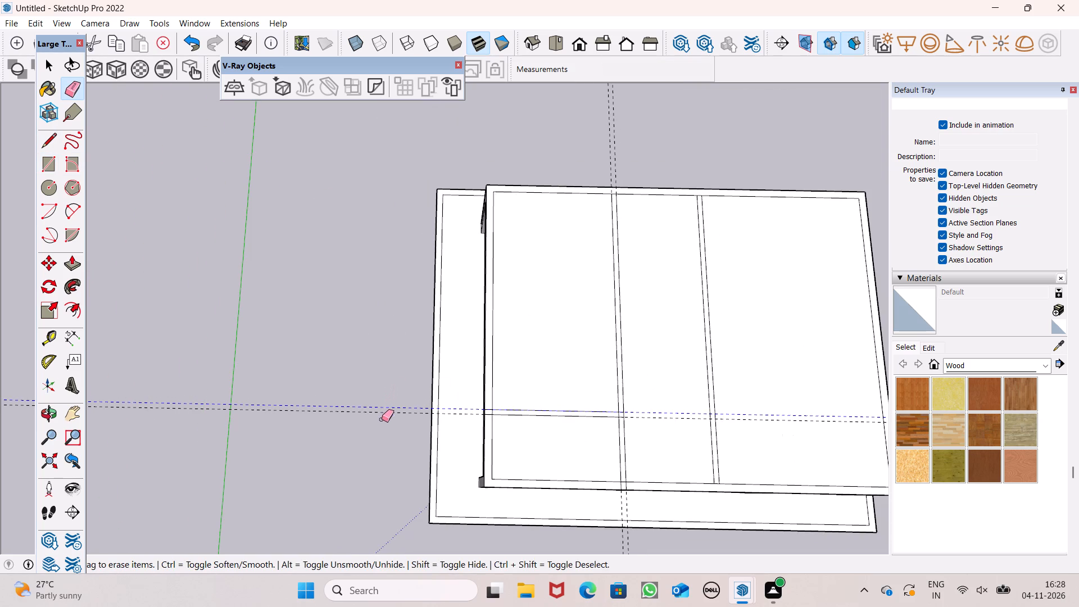
pyautogui.moveTo(382, 419); pyautogui.dragTo(382, 420)
# Erase the overlapping line segments where the crosswise strip meets the roof-edge outline and the new lengthwise strip.
pyautogui.scroll(4, 542, 413)
pyautogui.scroll(9, 483, 411)
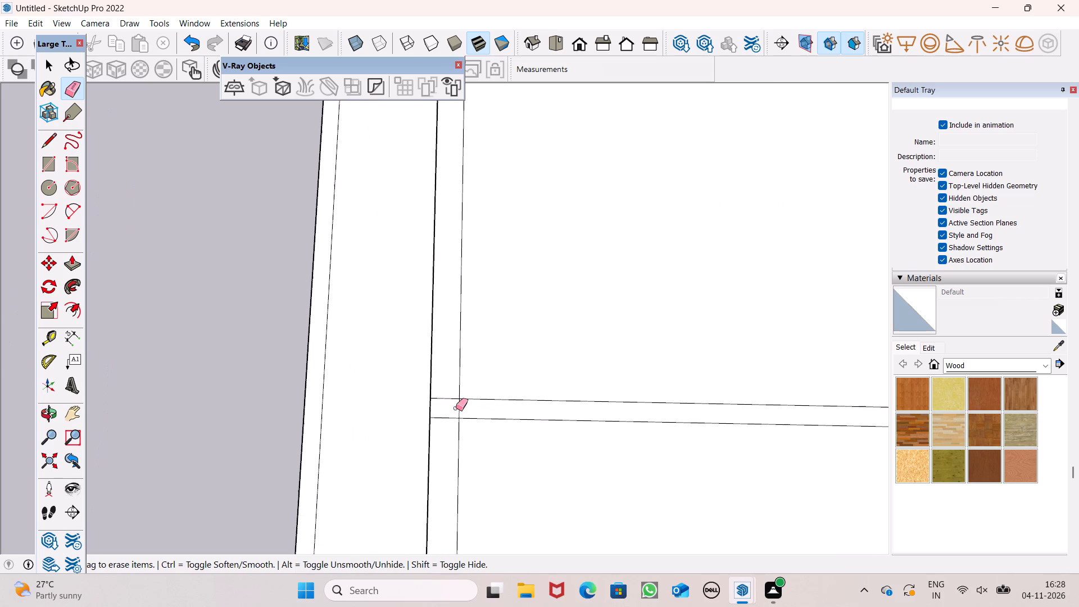
pyautogui.scroll(2, 456, 408)
pyautogui.moveTo(448, 395); pyautogui.dragTo(464, 405)
pyautogui.scroll(-6, 442, 363)
pyautogui.scroll(7, 819, 430)
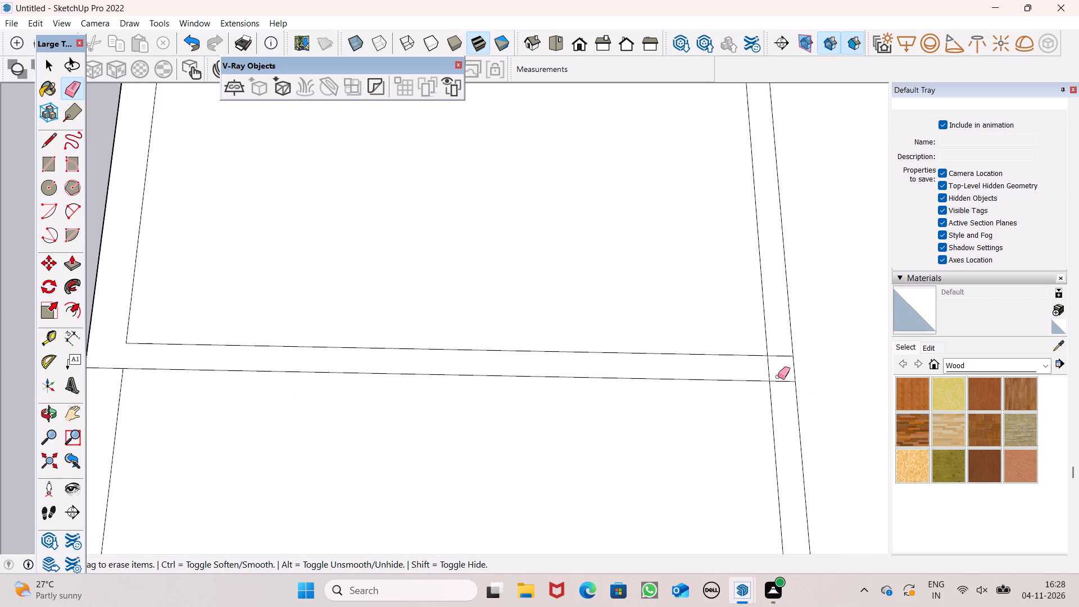
pyautogui.moveTo(772, 373); pyautogui.dragTo(779, 383)
# Erase the remaining dashed lengthwise guide in front of the building.
pyautogui.scroll(-8, 682, 300)
pyautogui.scroll(-5, 575, 277)
pyautogui.scroll(3, 678, 458)
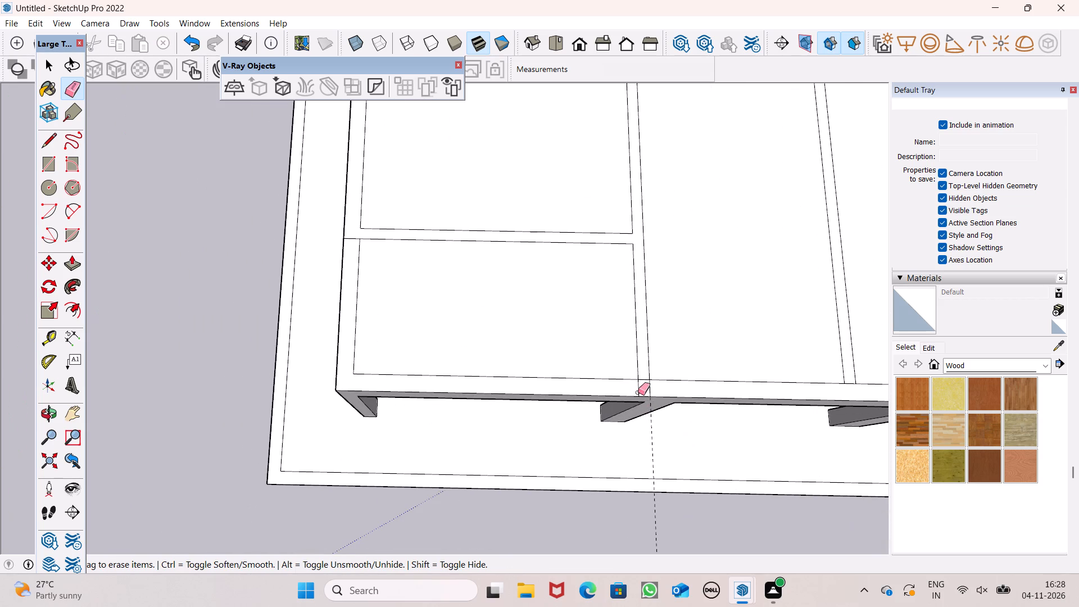
pyautogui.scroll(-6, 590, 345)
pyautogui.moveTo(618, 505); pyautogui.dragTo(632, 505)
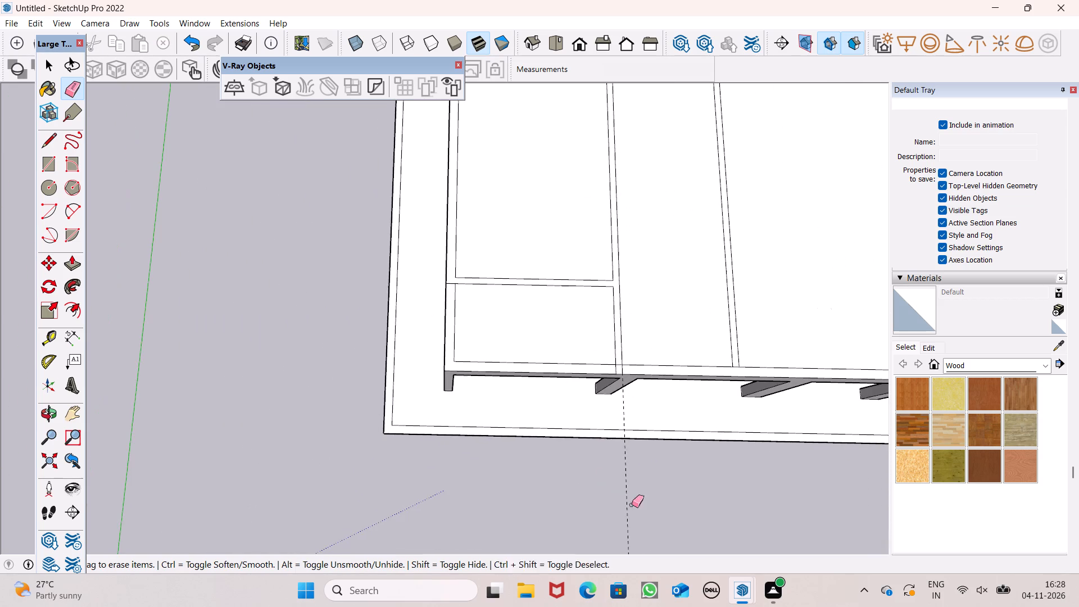
pyautogui.moveTo(632, 505); pyautogui.dragTo(637, 498)
# Erase the new lengthwise strip's lines crossing the front roof-edge band and the short segment closing the strip's front end.
pyautogui.scroll(-4, 460, 357)
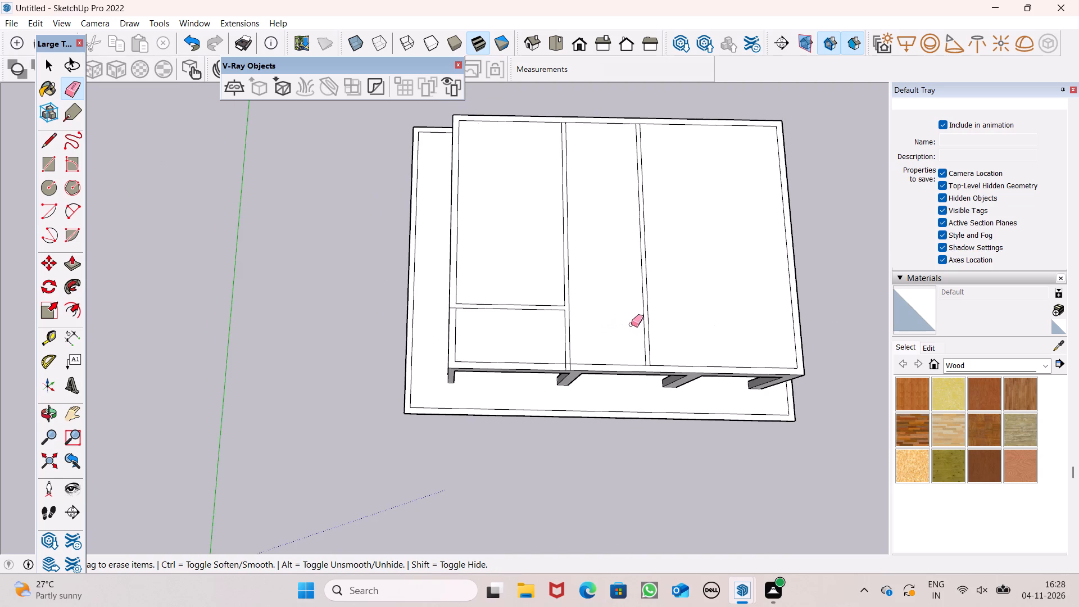
pyautogui.scroll(5, 658, 360)
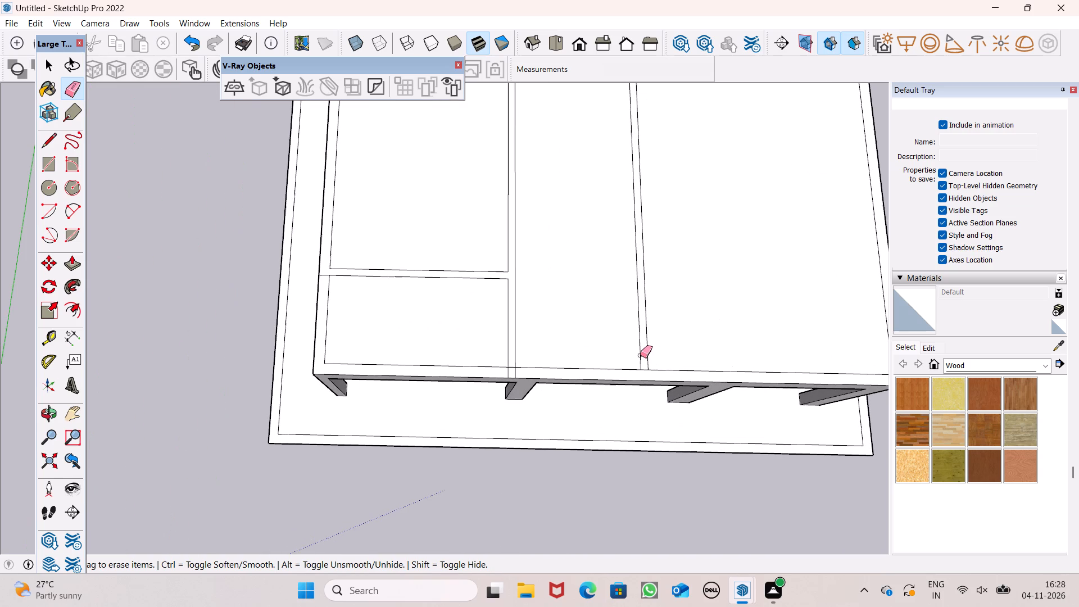
pyautogui.scroll(-4, 532, 311)
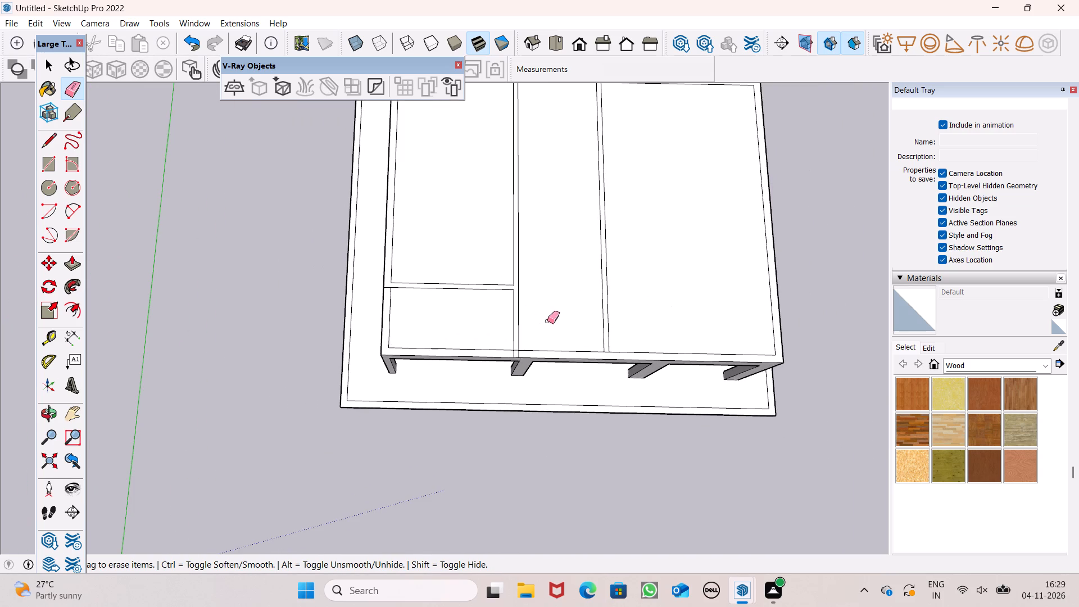
pyautogui.scroll(5, 601, 360)
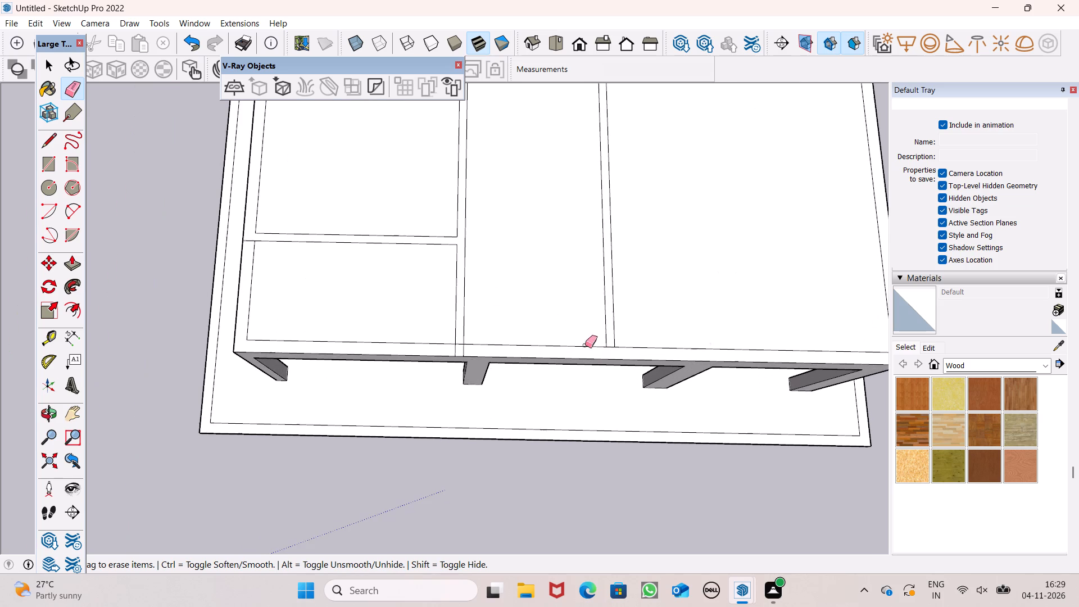
pyautogui.scroll(3, 443, 354)
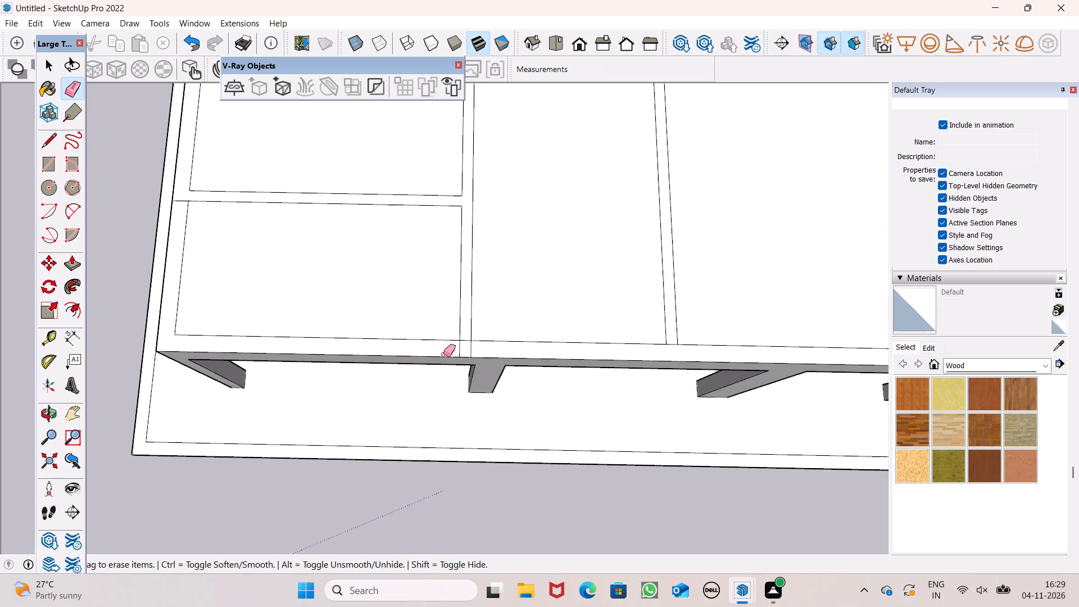
pyautogui.scroll(3, 443, 354)
pyautogui.moveTo(464, 354); pyautogui.dragTo(480, 349)
pyautogui.click(473, 337)
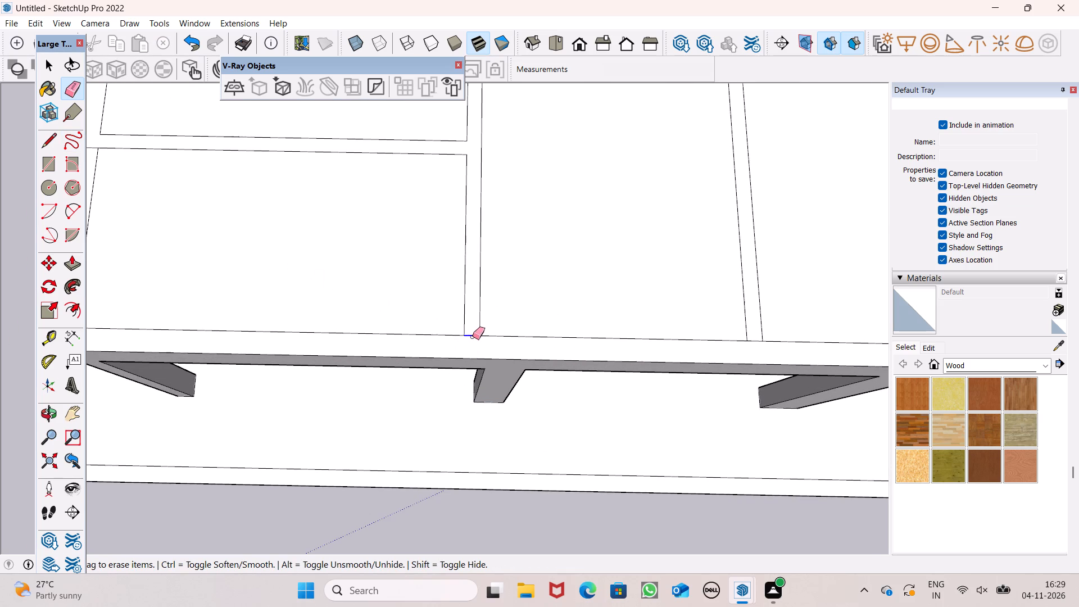
pyautogui.scroll(-7, 467, 279)
pyautogui.scroll(-7, 510, 243)
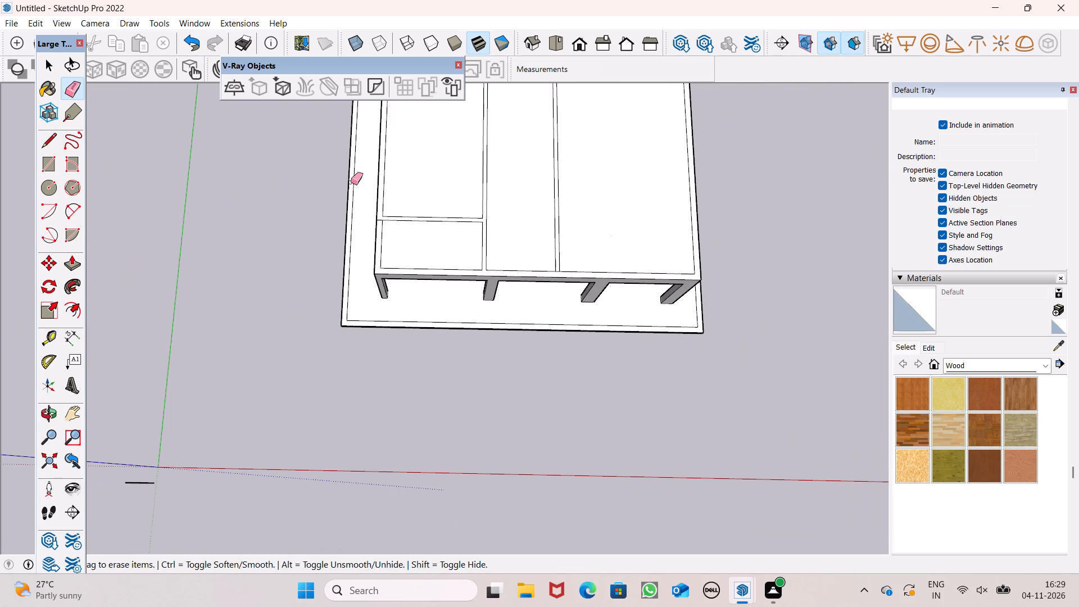
# Draw a short line across the front roof-edge band from the outline's inner front-left corner to the roof's front edge.
pyautogui.click(49, 142)
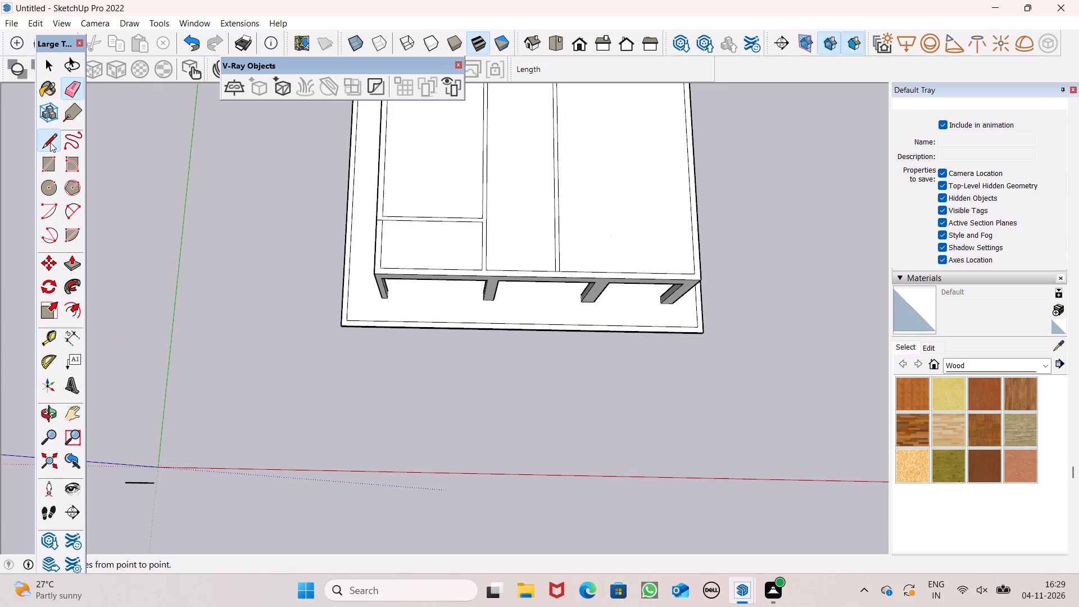
pyautogui.scroll(6, 394, 280)
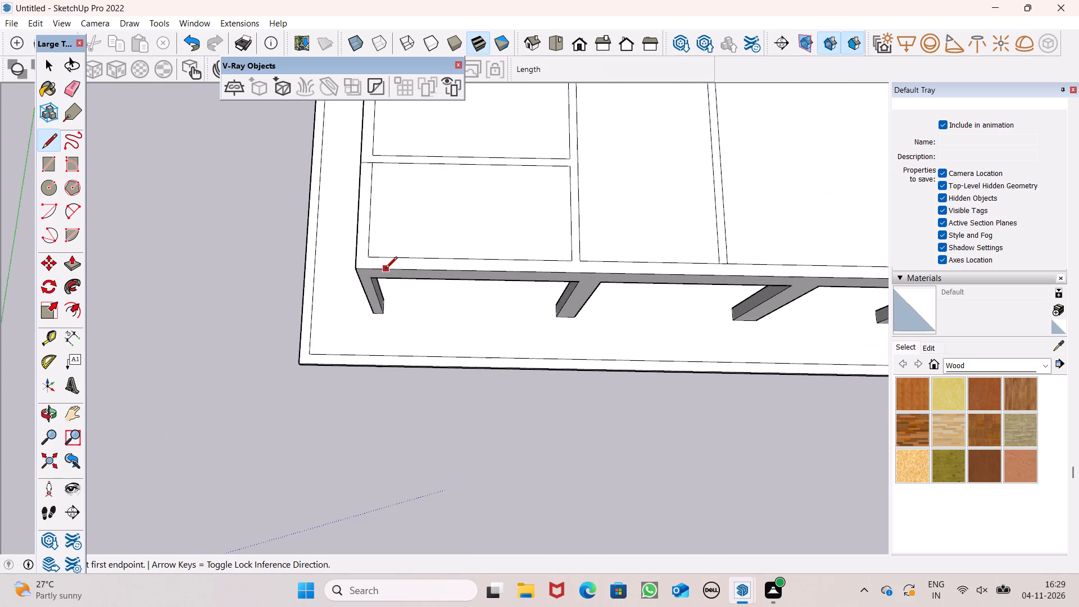
pyautogui.scroll(4, 386, 269)
pyautogui.scroll(-6, 539, 238)
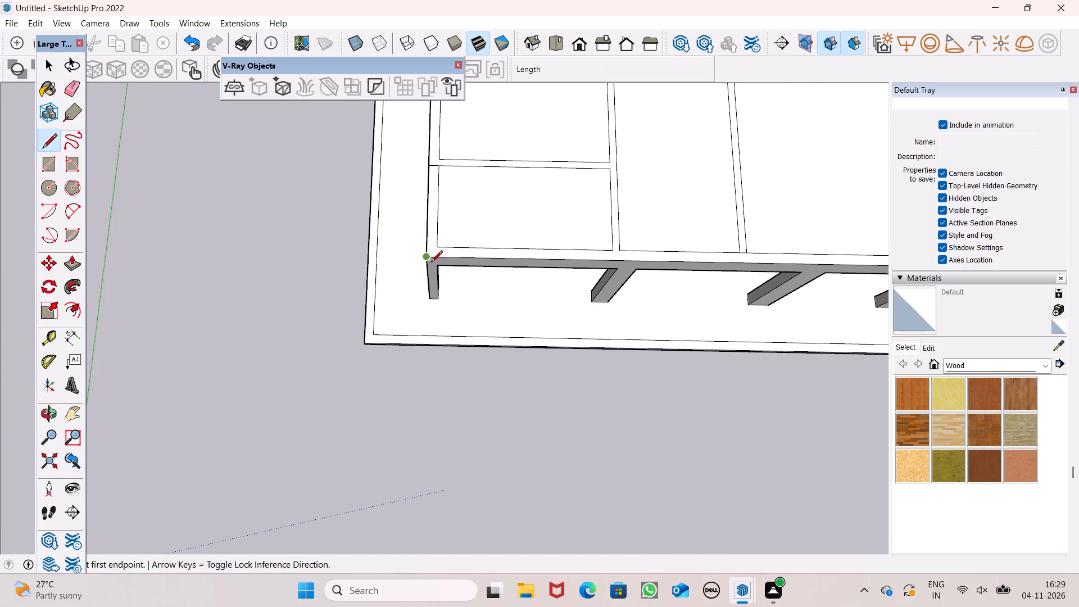
pyautogui.scroll(5, 448, 244)
pyautogui.click(433, 249)
pyautogui.click(431, 265)
pyautogui.scroll(-3, 406, 265)
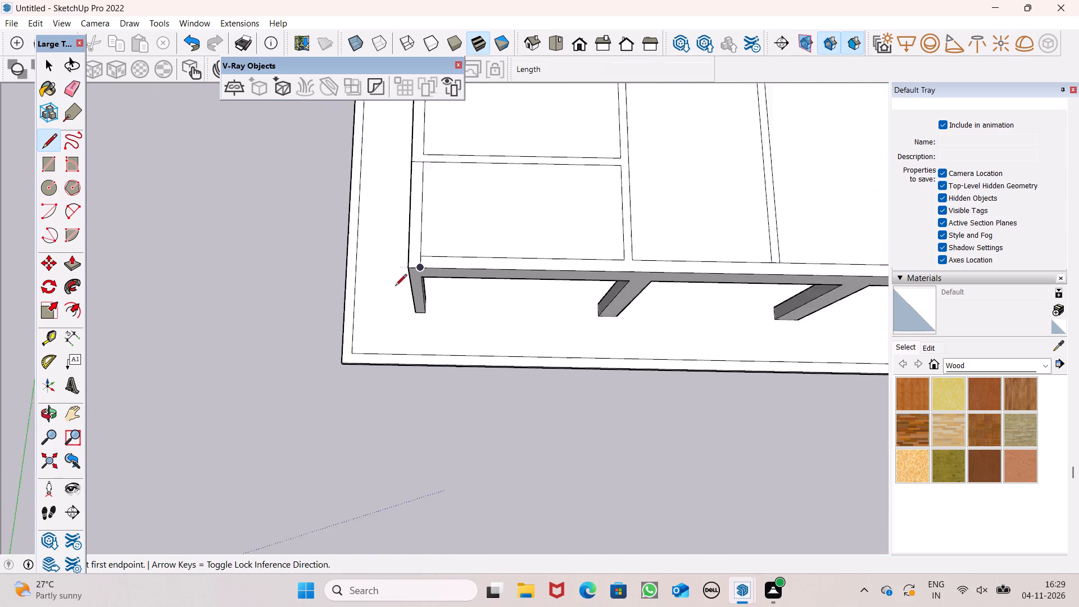
pyautogui.scroll(-2, 395, 287)
pyautogui.scroll(-5, 545, 295)
# Erase the short segment closing the front end of the lengthwise strip nearer the roof's middle.
pyautogui.scroll(1, 686, 267)
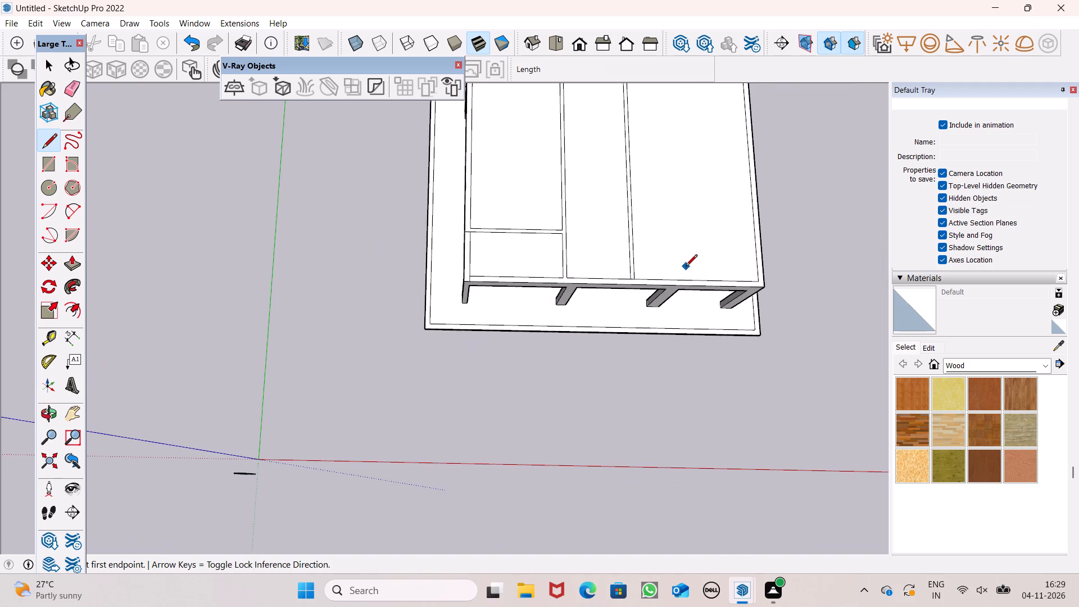
pyautogui.scroll(3, 686, 267)
pyautogui.scroll(3, 622, 262)
pyautogui.scroll(-5, 557, 259)
pyautogui.scroll(1, 588, 261)
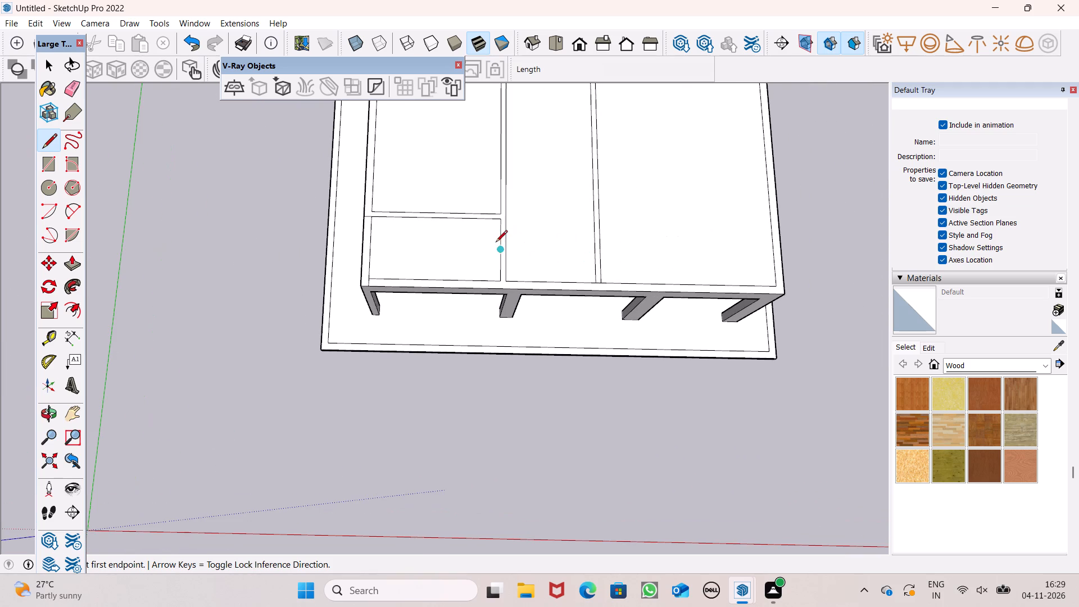
pyautogui.scroll(2, 616, 265)
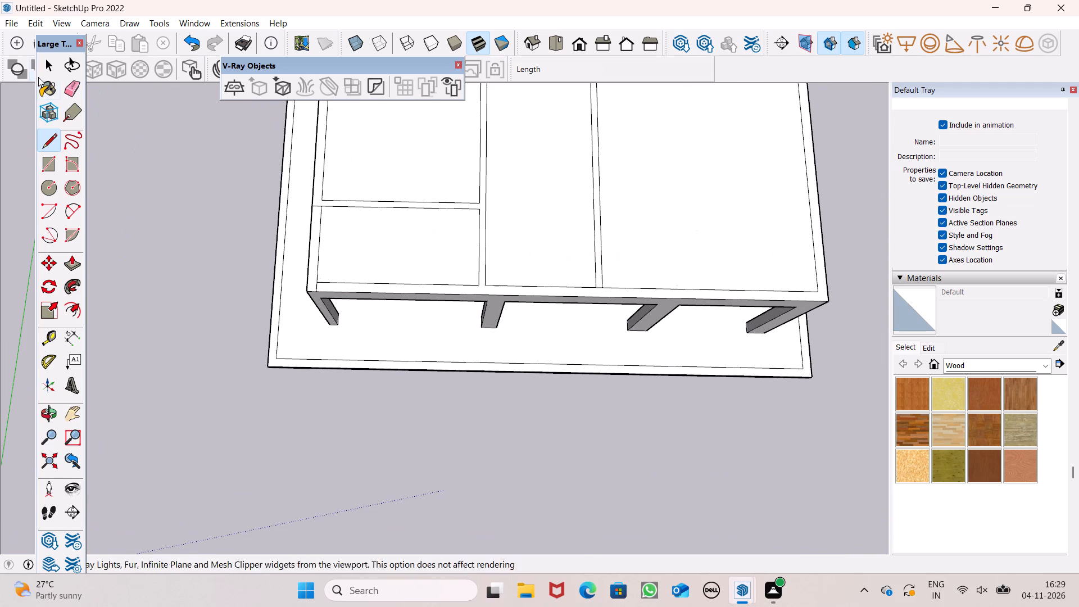
pyautogui.moveTo(68, 87); pyautogui.dragTo(75, 87)
pyautogui.scroll(6, 559, 294)
pyautogui.moveTo(633, 287); pyautogui.dragTo(633, 285)
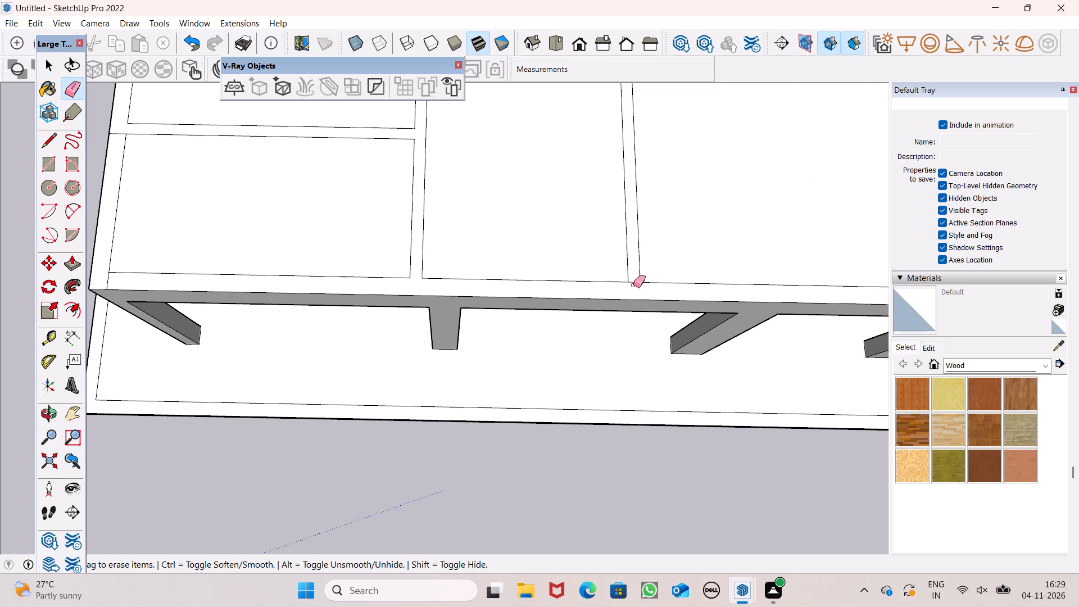
pyautogui.moveTo(633, 285); pyautogui.dragTo(633, 277)
pyautogui.scroll(-7, 562, 352)
pyautogui.scroll(-4, 554, 440)
# Erase the short segments closing the rear ends of both lengthwise strips at the roof-edge outline.
pyautogui.moveTo(593, 487); pyautogui.dragTo(569, 251, button='middle')
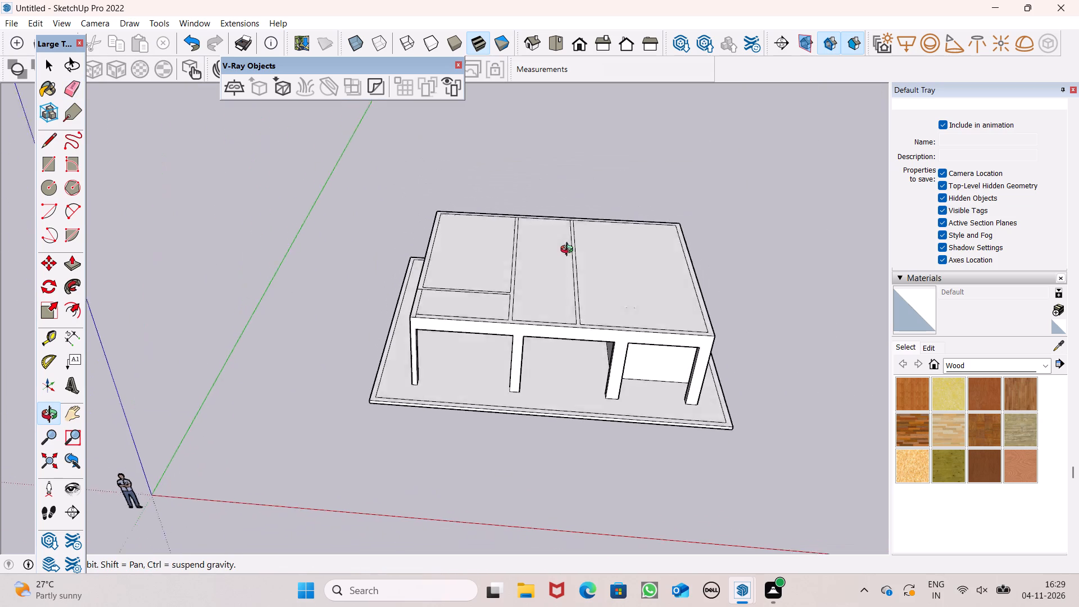
pyautogui.moveTo(569, 251); pyautogui.dragTo(572, 247, button='middle')
pyautogui.scroll(7, 568, 214)
pyautogui.moveTo(612, 275); pyautogui.dragTo(596, 405, button='middle')
pyautogui.scroll(1, 612, 275)
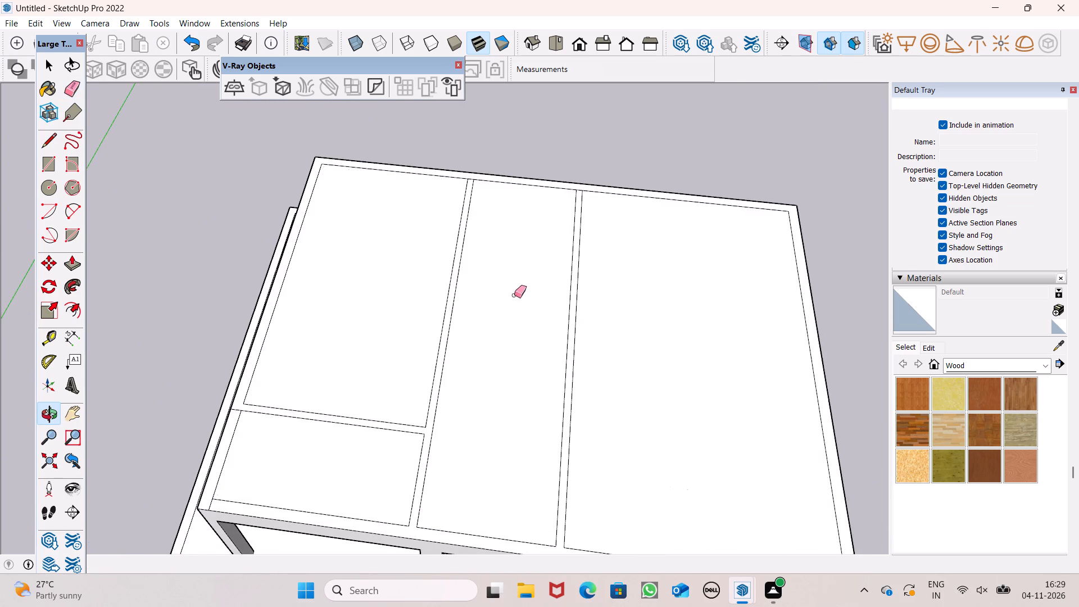
pyautogui.scroll(6, 418, 171)
pyautogui.click(517, 186)
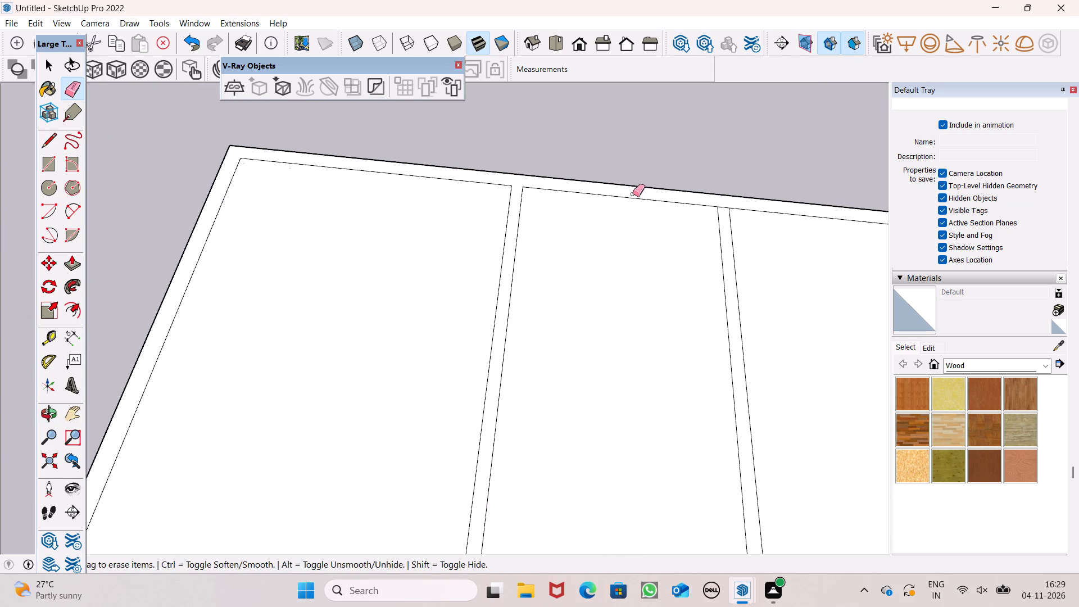
pyautogui.click(722, 209)
pyautogui.scroll(-5, 577, 132)
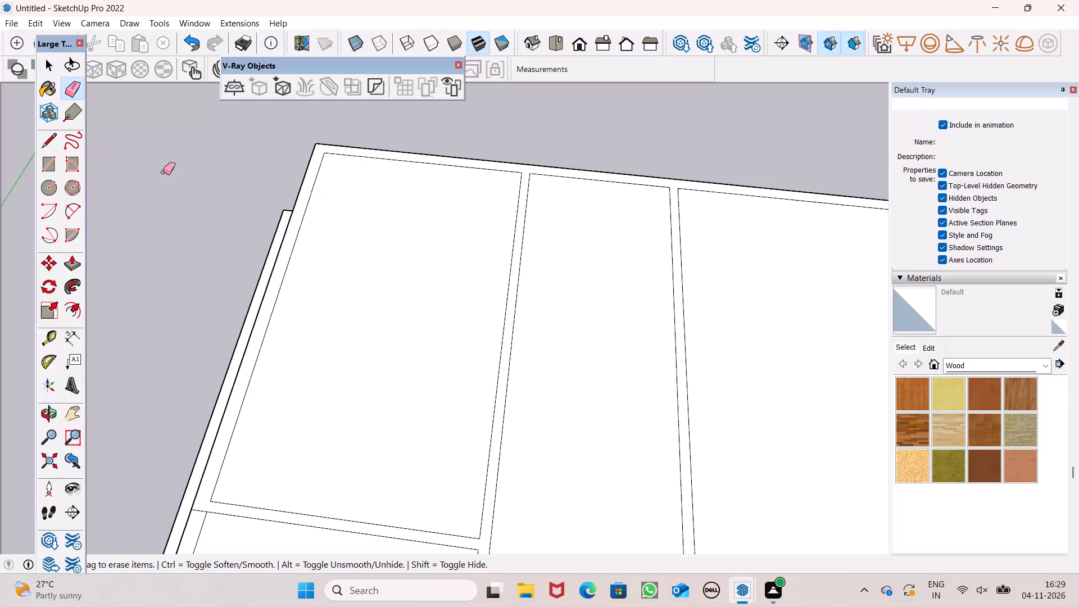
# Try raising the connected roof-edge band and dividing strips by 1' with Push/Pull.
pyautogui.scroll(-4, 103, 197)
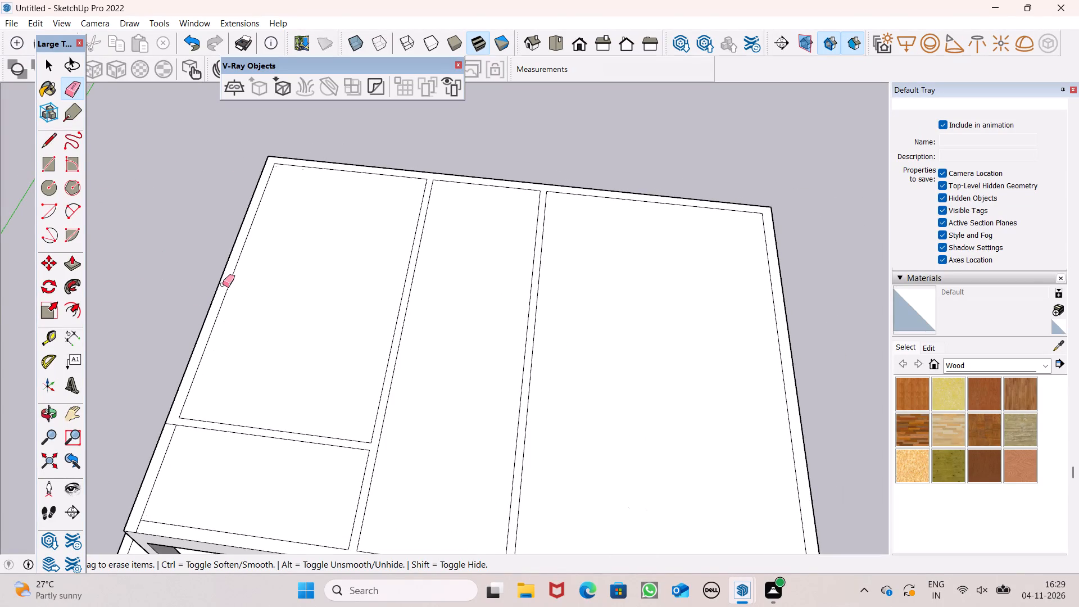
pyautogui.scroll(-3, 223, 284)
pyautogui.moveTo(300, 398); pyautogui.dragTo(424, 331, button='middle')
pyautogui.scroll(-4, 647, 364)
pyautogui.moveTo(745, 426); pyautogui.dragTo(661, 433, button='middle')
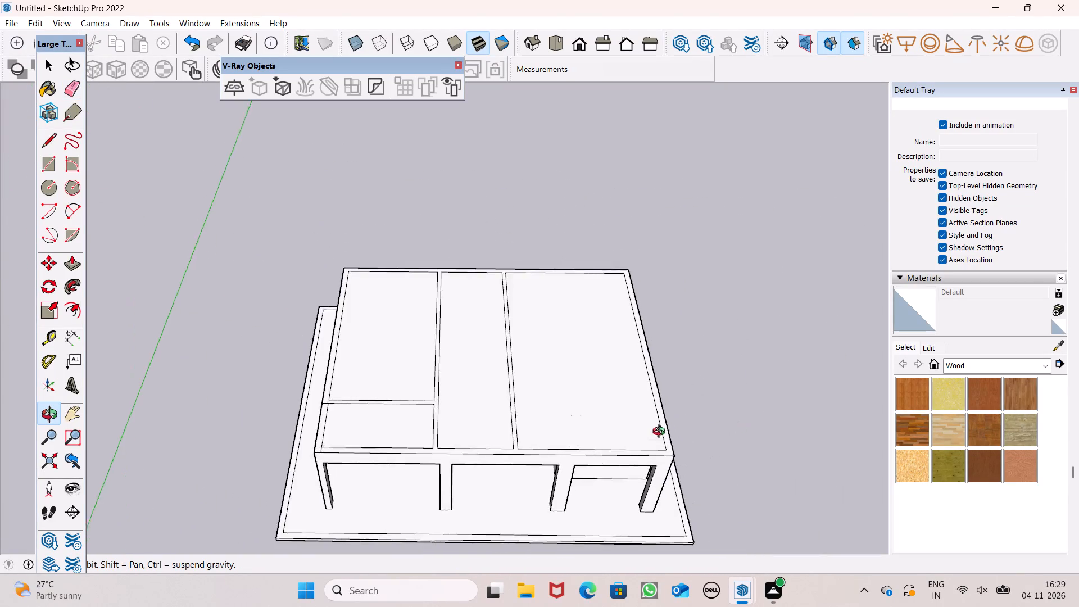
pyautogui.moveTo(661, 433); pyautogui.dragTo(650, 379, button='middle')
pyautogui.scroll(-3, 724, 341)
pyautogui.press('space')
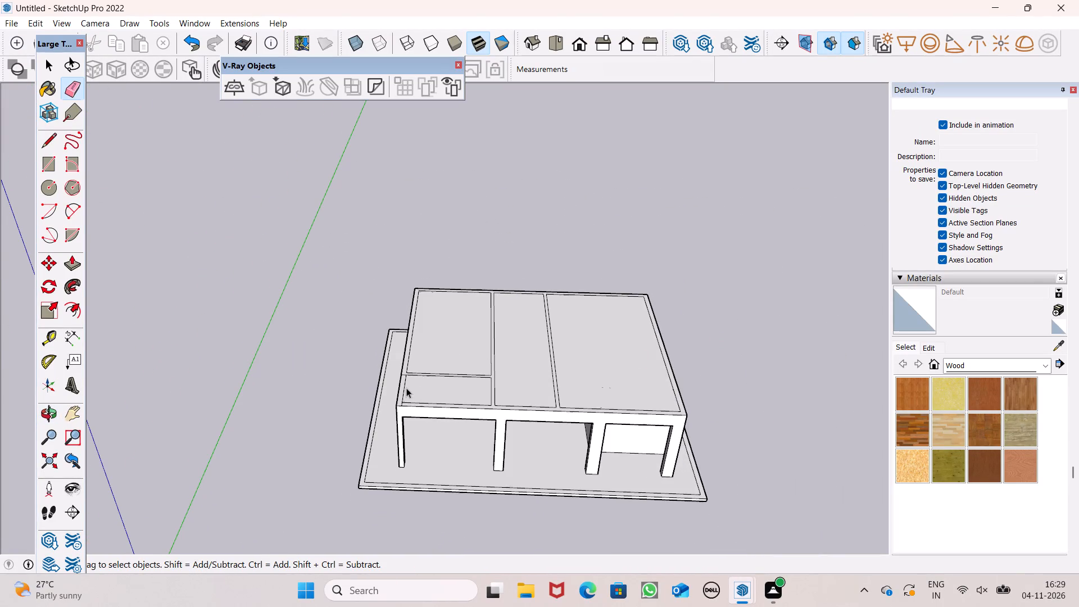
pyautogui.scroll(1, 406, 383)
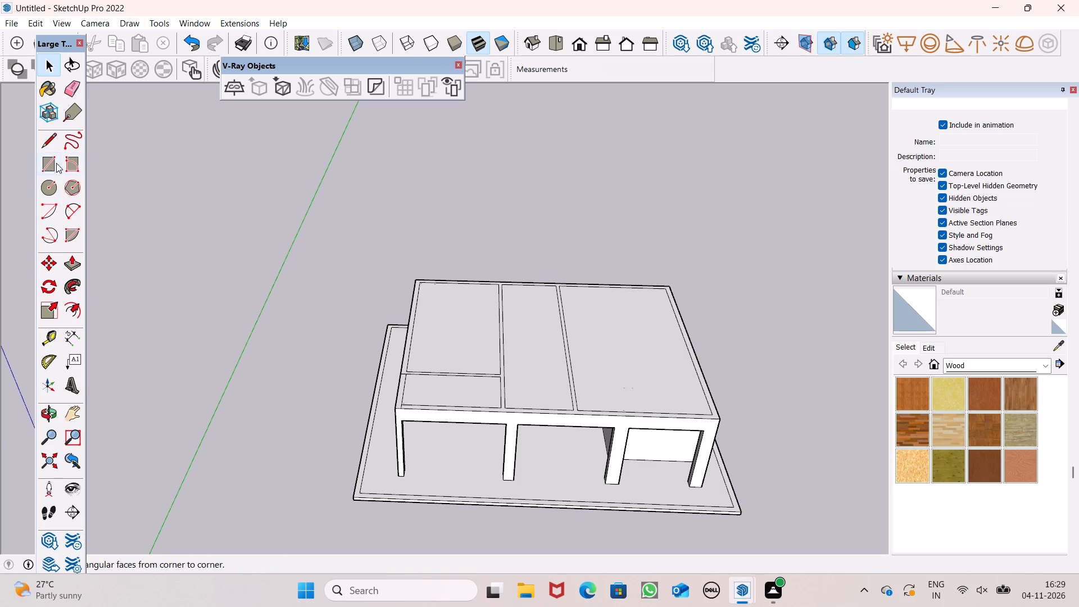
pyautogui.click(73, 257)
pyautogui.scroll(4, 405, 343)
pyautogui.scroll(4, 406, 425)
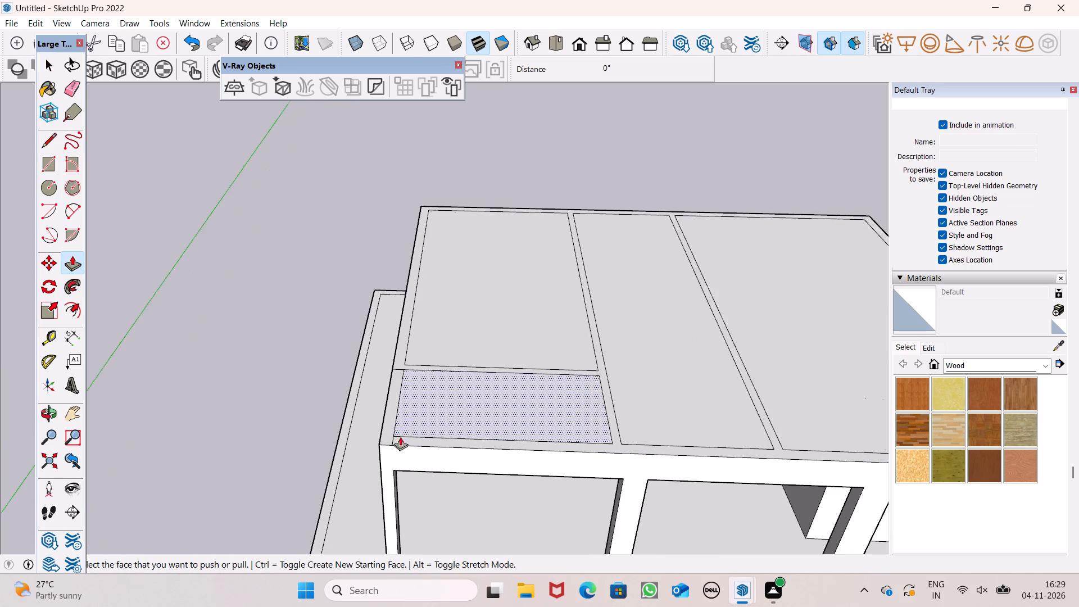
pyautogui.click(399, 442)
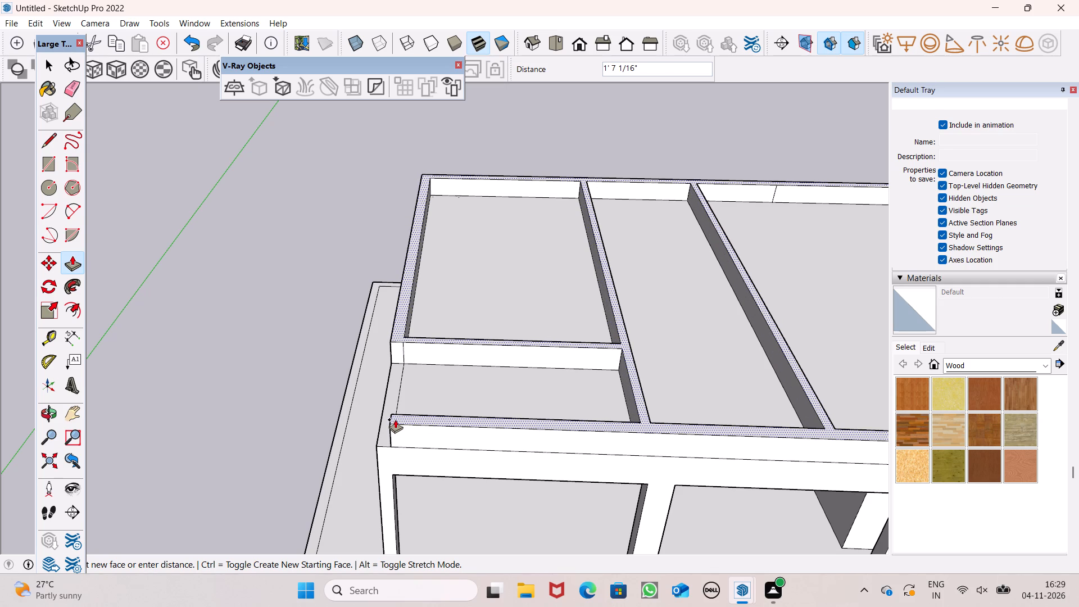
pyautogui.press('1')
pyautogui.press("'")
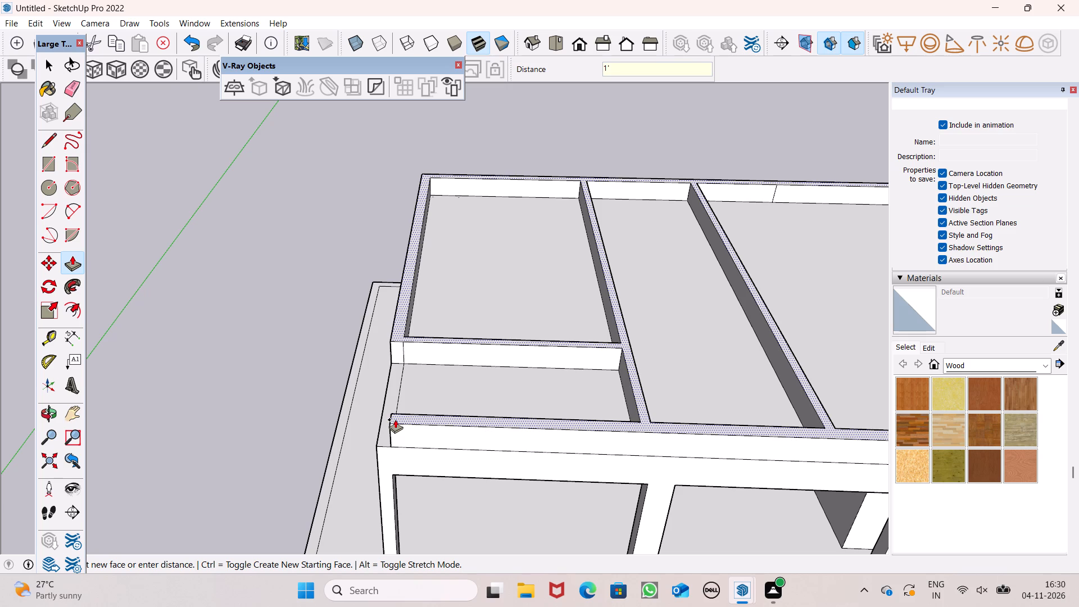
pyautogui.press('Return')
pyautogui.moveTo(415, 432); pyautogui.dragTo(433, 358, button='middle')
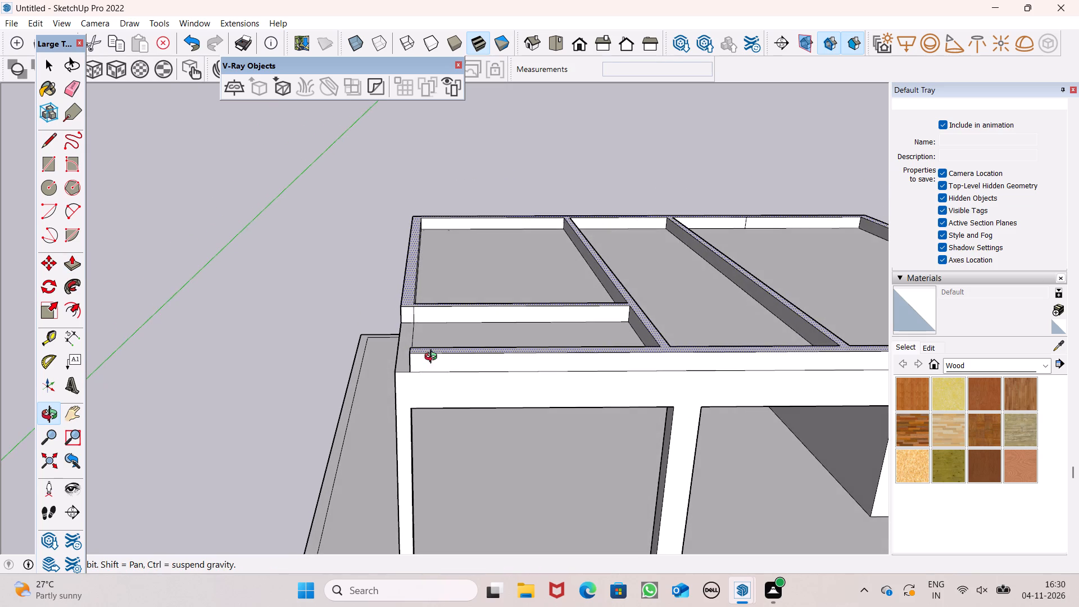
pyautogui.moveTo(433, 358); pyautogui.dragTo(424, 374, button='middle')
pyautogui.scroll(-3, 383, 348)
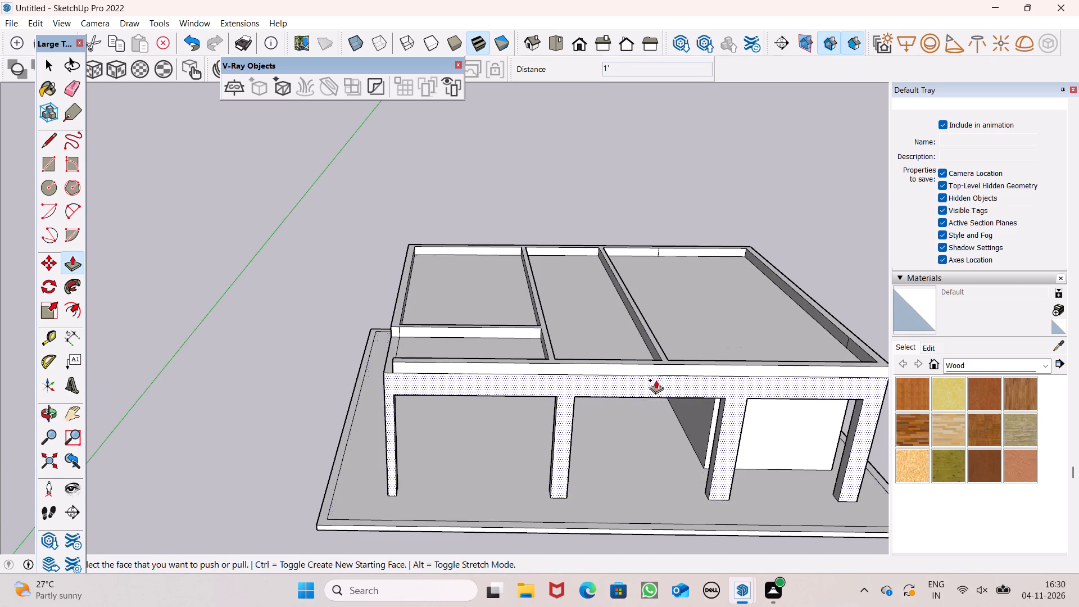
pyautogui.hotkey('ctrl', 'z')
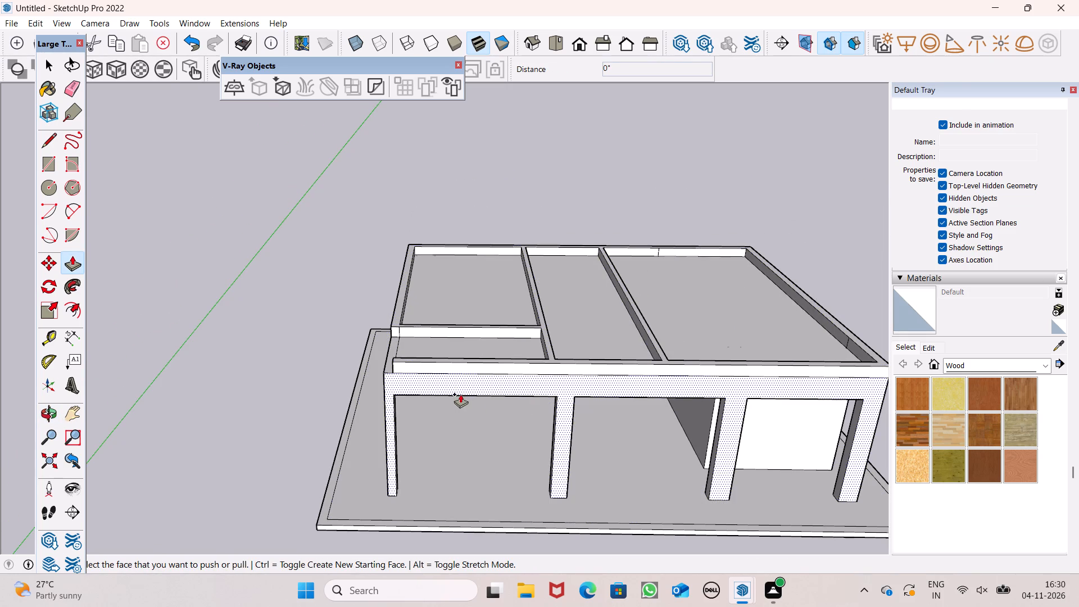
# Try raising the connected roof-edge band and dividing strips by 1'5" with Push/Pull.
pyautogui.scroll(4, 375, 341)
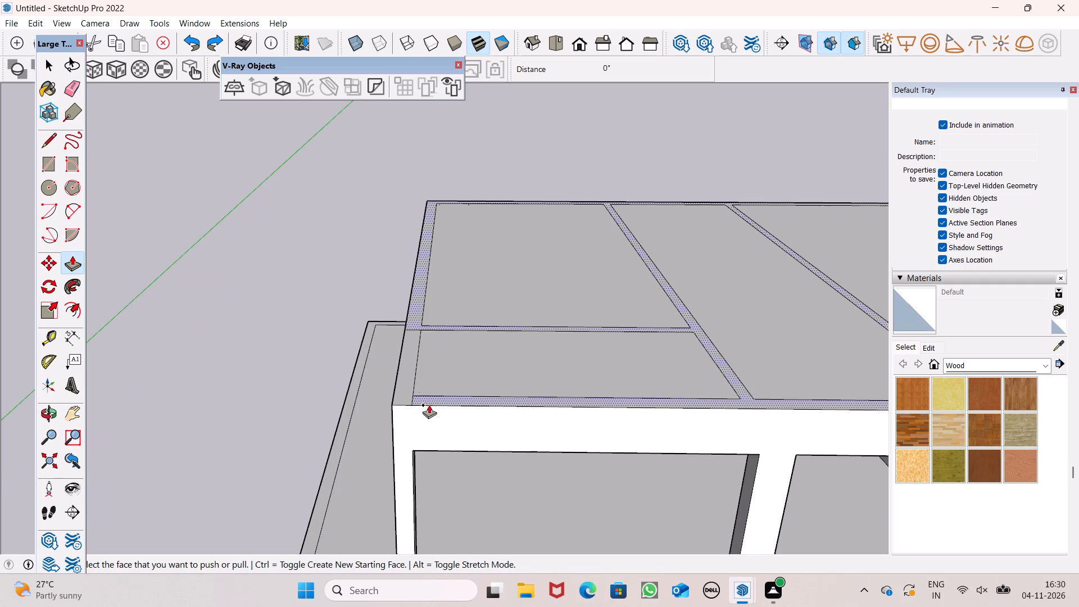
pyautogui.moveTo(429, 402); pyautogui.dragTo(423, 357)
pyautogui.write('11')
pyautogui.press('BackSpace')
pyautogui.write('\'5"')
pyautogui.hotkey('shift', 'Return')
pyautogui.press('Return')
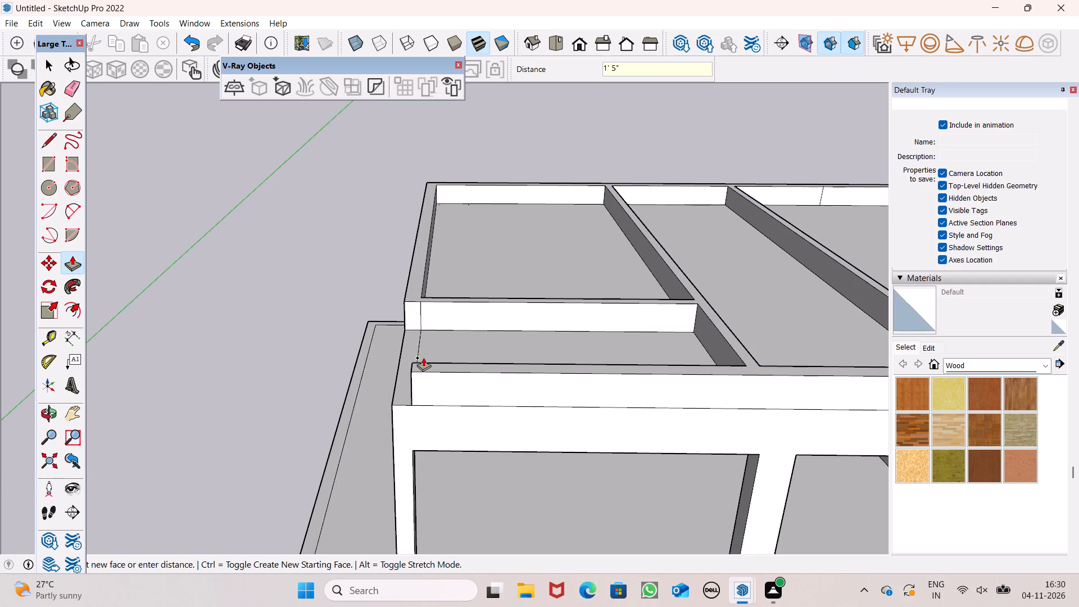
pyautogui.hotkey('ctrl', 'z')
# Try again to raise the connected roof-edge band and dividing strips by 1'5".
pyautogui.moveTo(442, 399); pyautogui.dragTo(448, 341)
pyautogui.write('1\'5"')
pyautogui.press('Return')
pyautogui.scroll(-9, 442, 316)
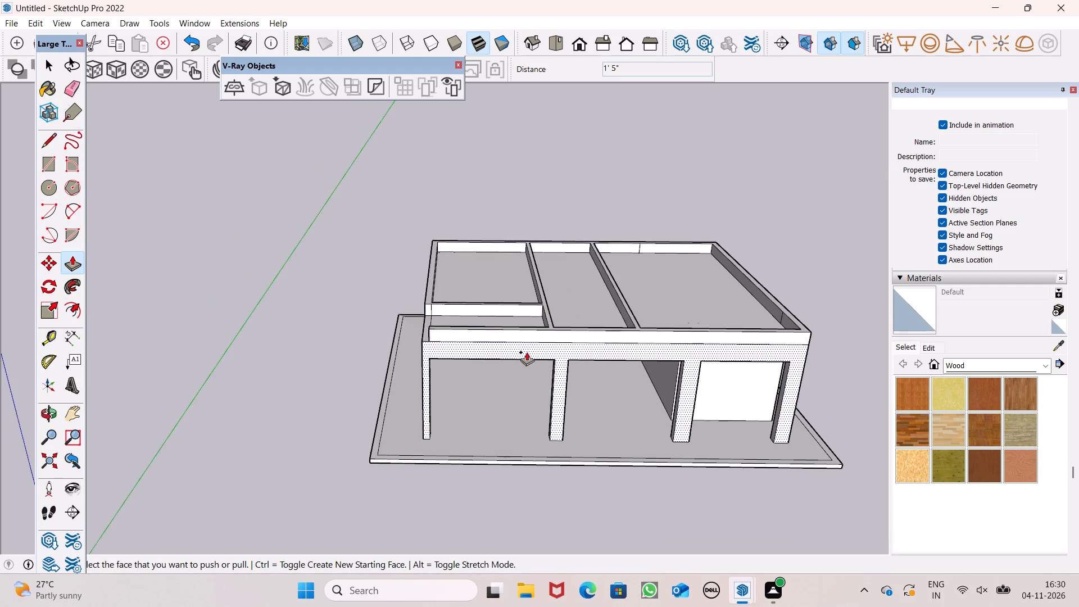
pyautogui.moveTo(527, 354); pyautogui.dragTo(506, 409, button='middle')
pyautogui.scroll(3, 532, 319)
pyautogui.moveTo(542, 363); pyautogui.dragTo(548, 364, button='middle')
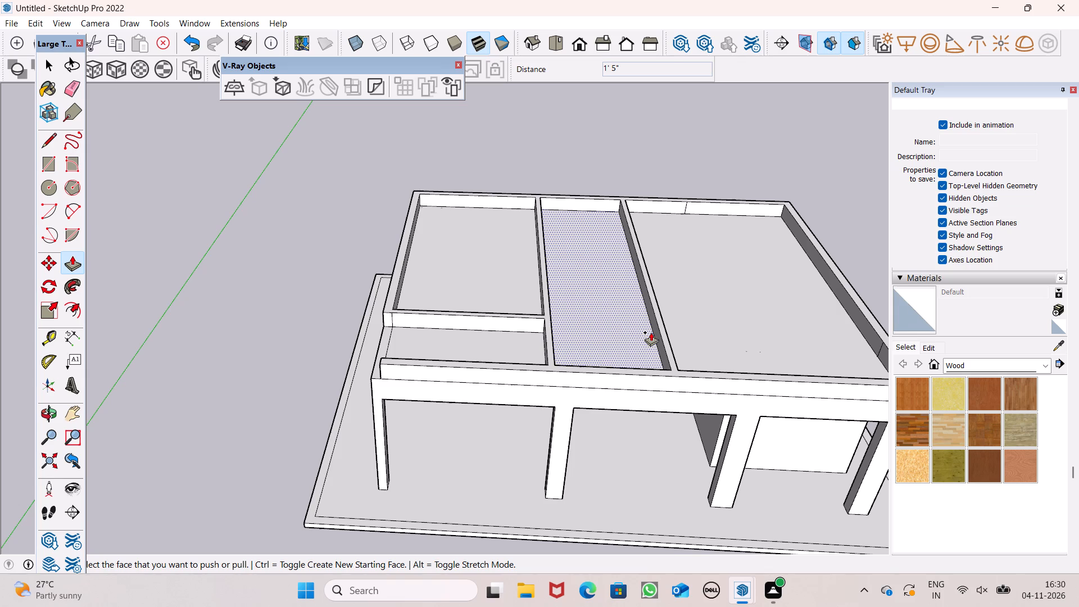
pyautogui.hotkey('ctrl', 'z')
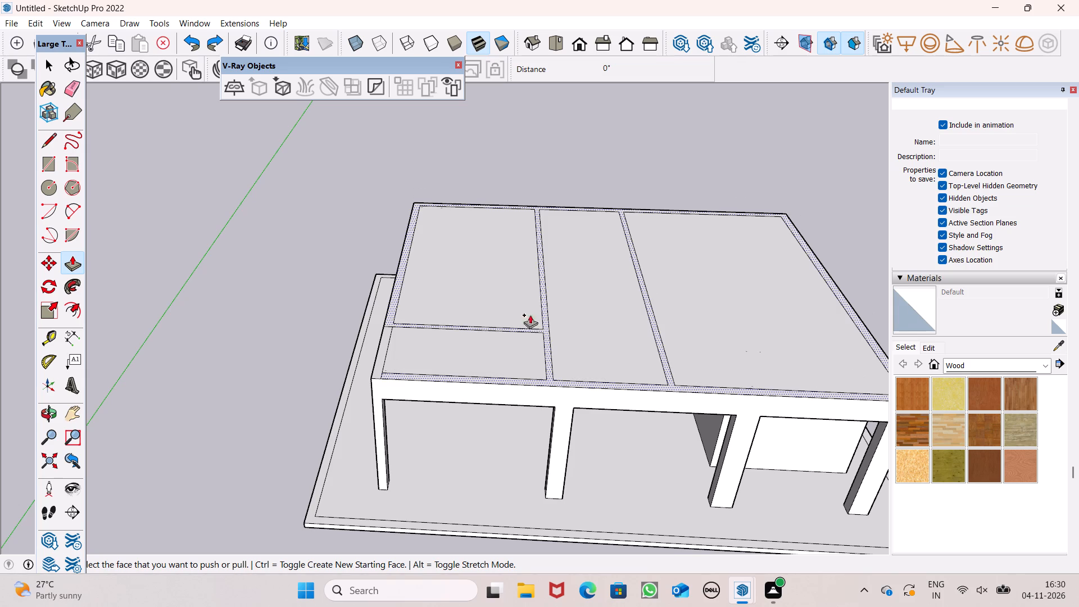
# Draw a short line across the front roof-edge band, extending the left side of the left lengthwise strip to the front edge.
pyautogui.click(52, 138)
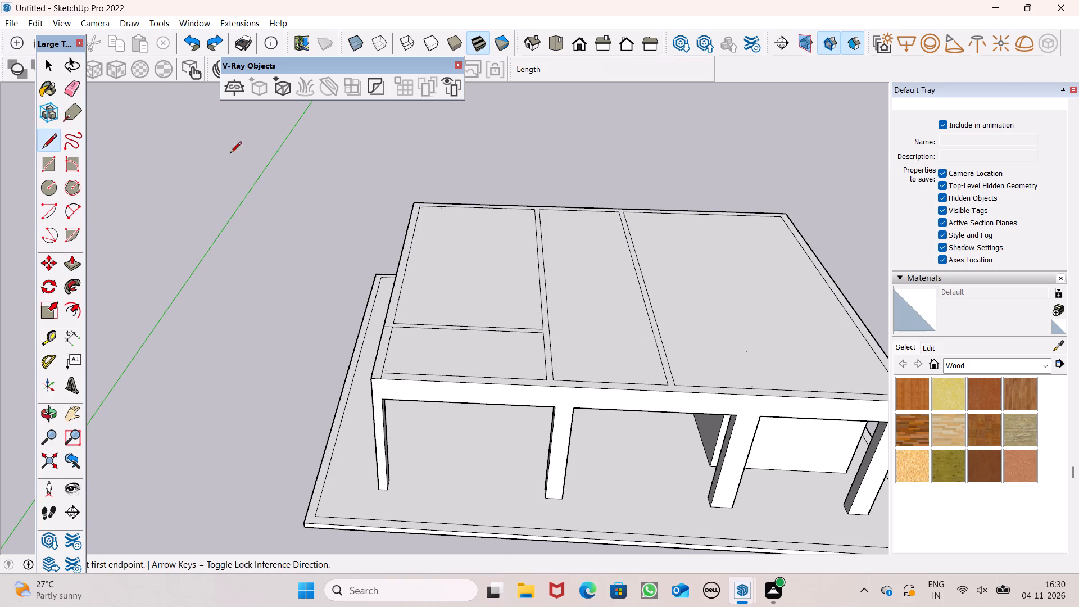
pyautogui.scroll(-2, 404, 192)
pyautogui.moveTo(627, 251); pyautogui.dragTo(633, 303, button='middle')
pyautogui.scroll(-4, 630, 283)
pyautogui.scroll(5, 582, 324)
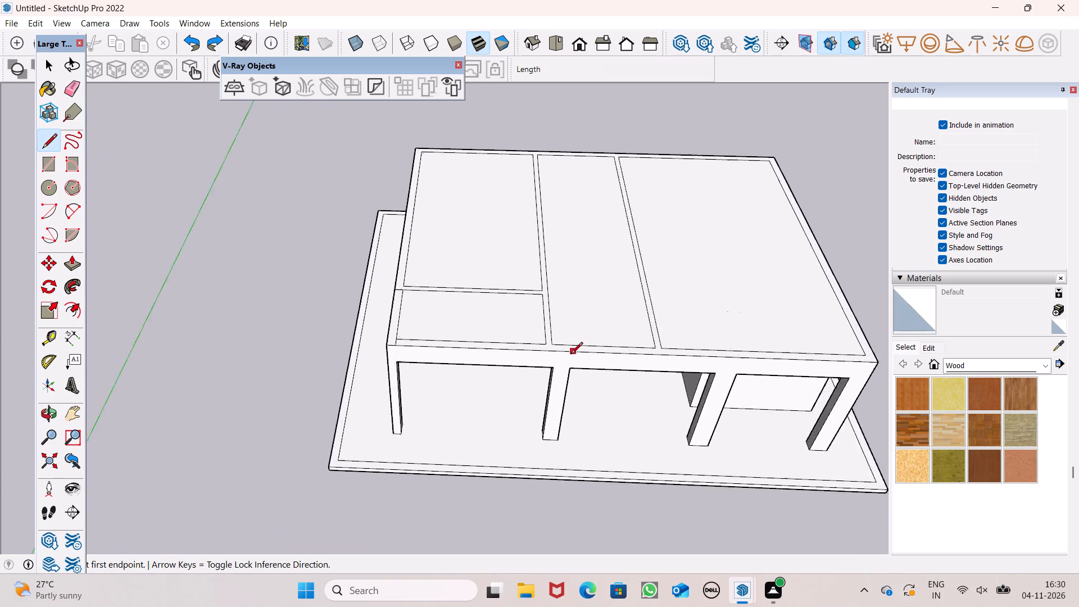
pyautogui.scroll(10, 571, 355)
pyautogui.scroll(-3, 607, 309)
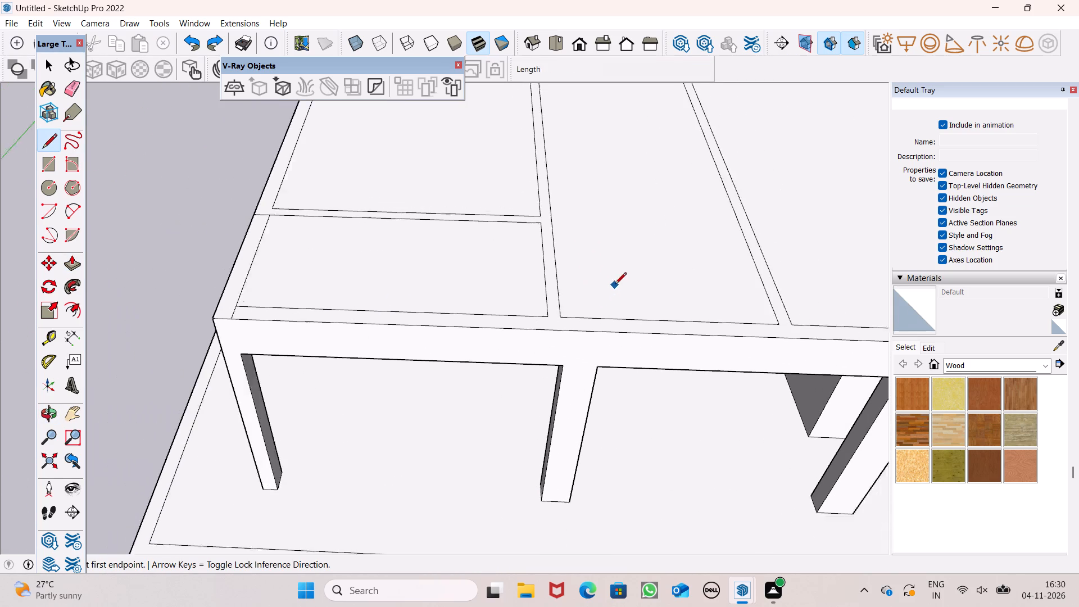
pyautogui.scroll(-1, 615, 285)
pyautogui.moveTo(615, 301); pyautogui.dragTo(599, 357, button='middle')
pyautogui.scroll(5, 563, 359)
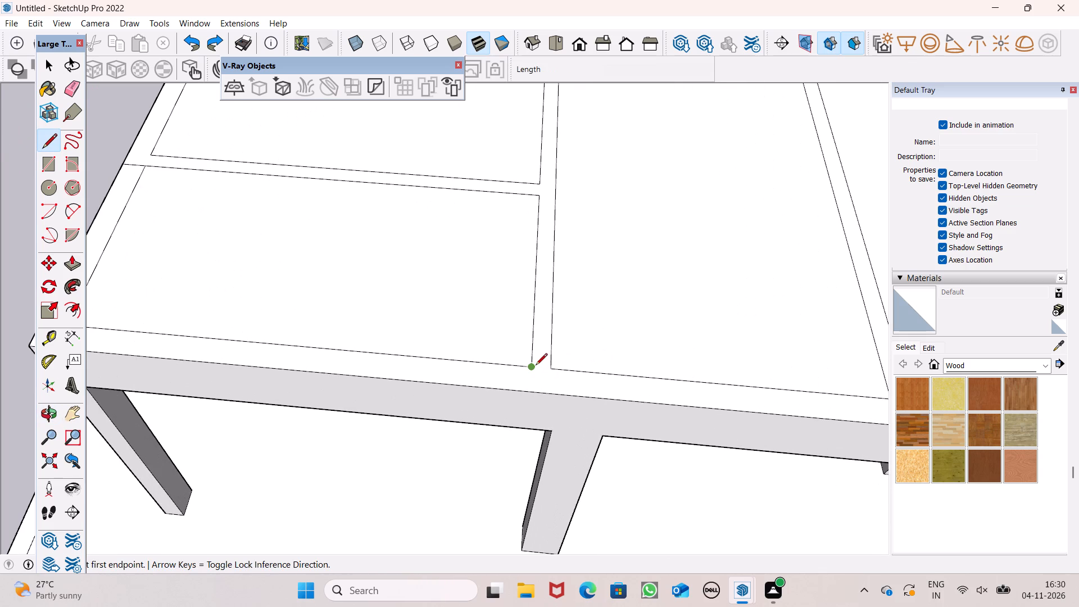
pyautogui.click(536, 366)
pyautogui.click(529, 388)
pyautogui.scroll(-1, 640, 306)
pyautogui.scroll(1, 641, 307)
pyautogui.scroll(-9, 641, 307)
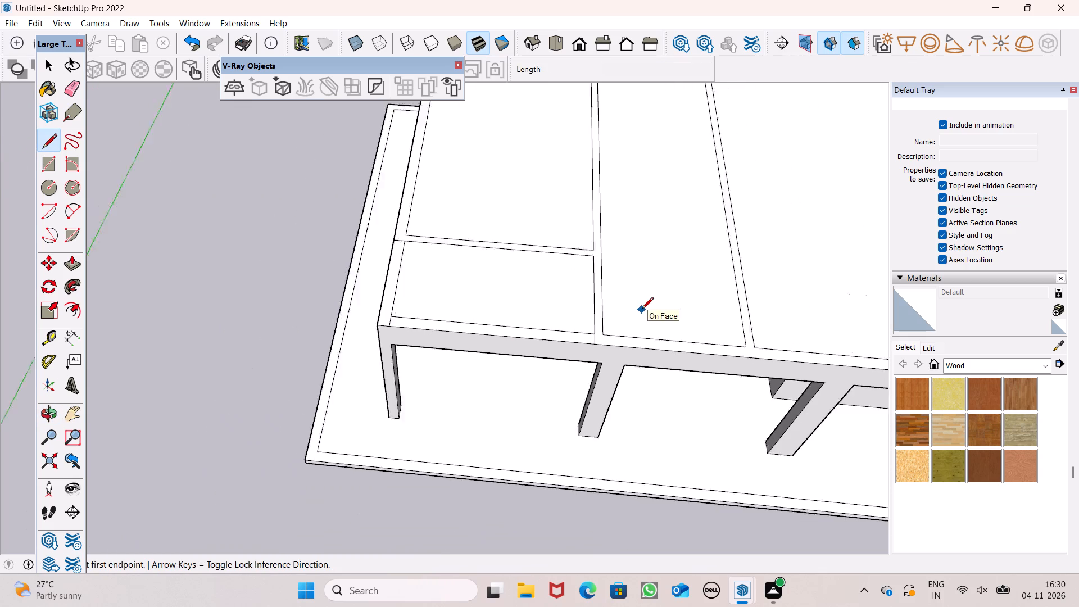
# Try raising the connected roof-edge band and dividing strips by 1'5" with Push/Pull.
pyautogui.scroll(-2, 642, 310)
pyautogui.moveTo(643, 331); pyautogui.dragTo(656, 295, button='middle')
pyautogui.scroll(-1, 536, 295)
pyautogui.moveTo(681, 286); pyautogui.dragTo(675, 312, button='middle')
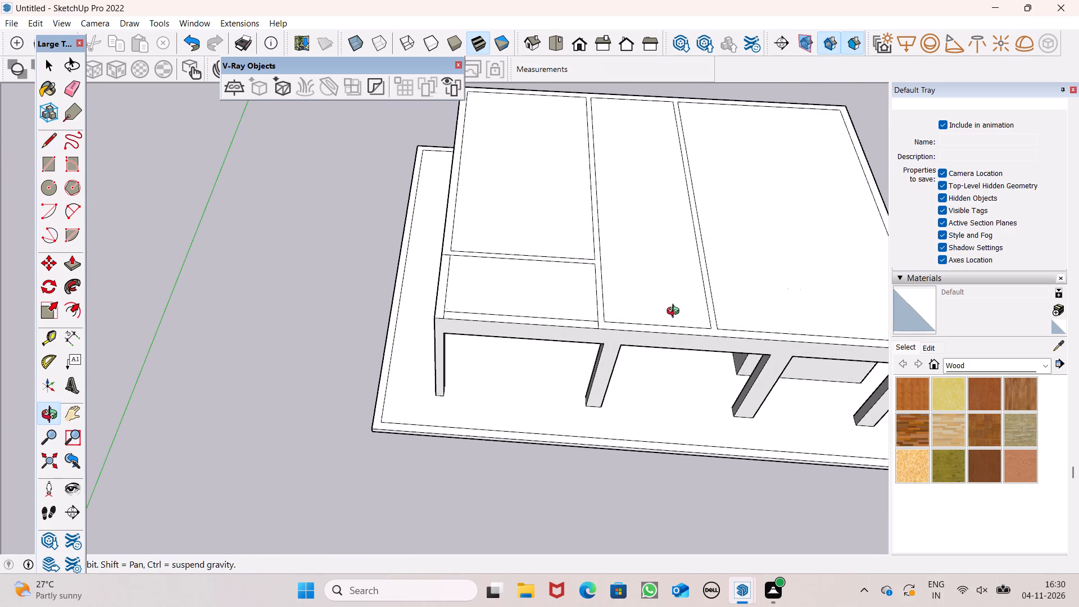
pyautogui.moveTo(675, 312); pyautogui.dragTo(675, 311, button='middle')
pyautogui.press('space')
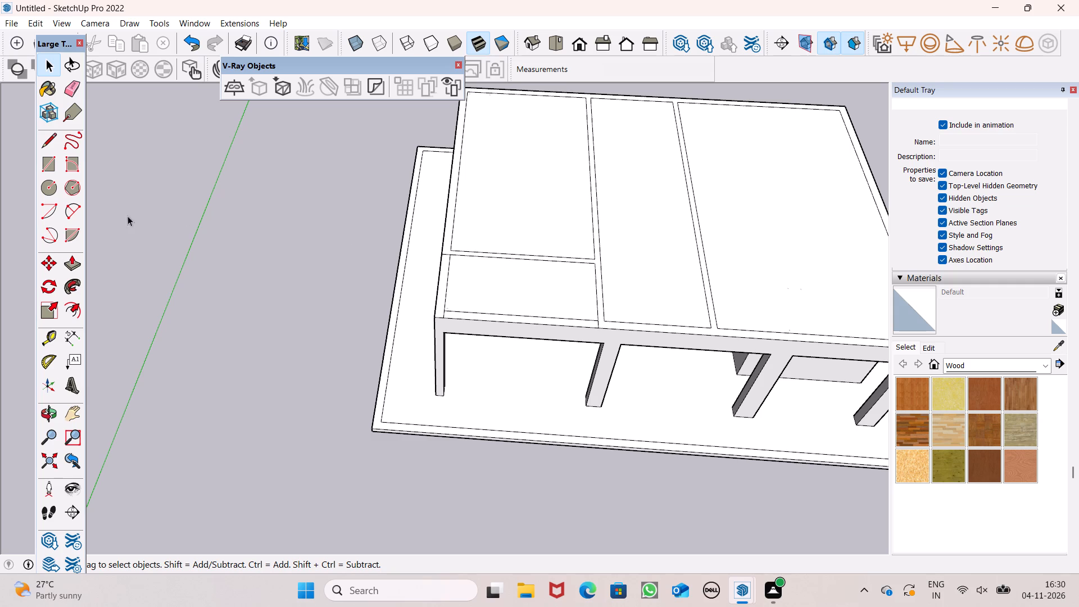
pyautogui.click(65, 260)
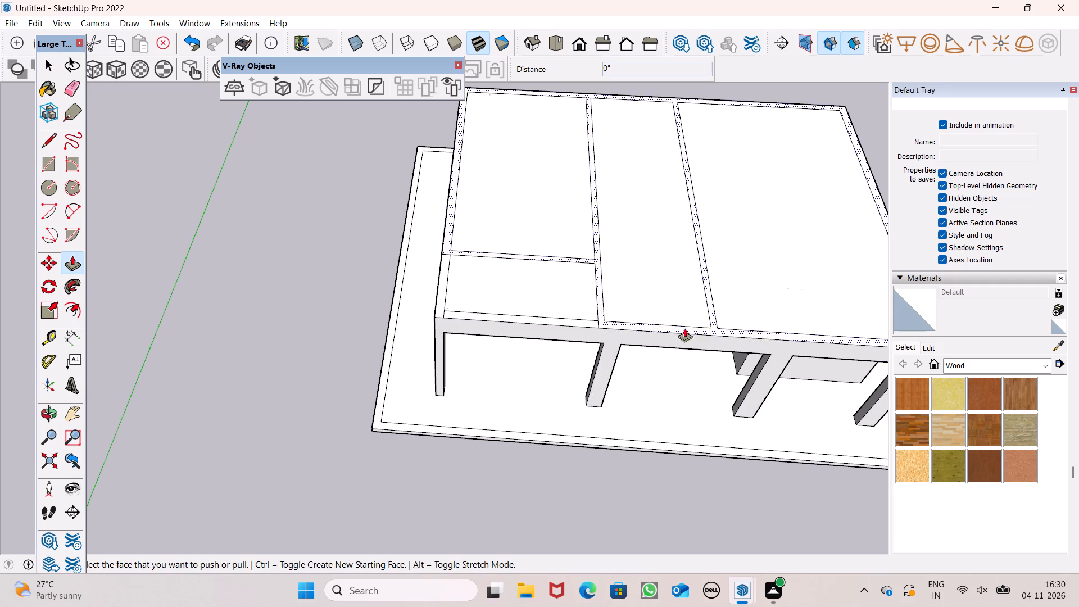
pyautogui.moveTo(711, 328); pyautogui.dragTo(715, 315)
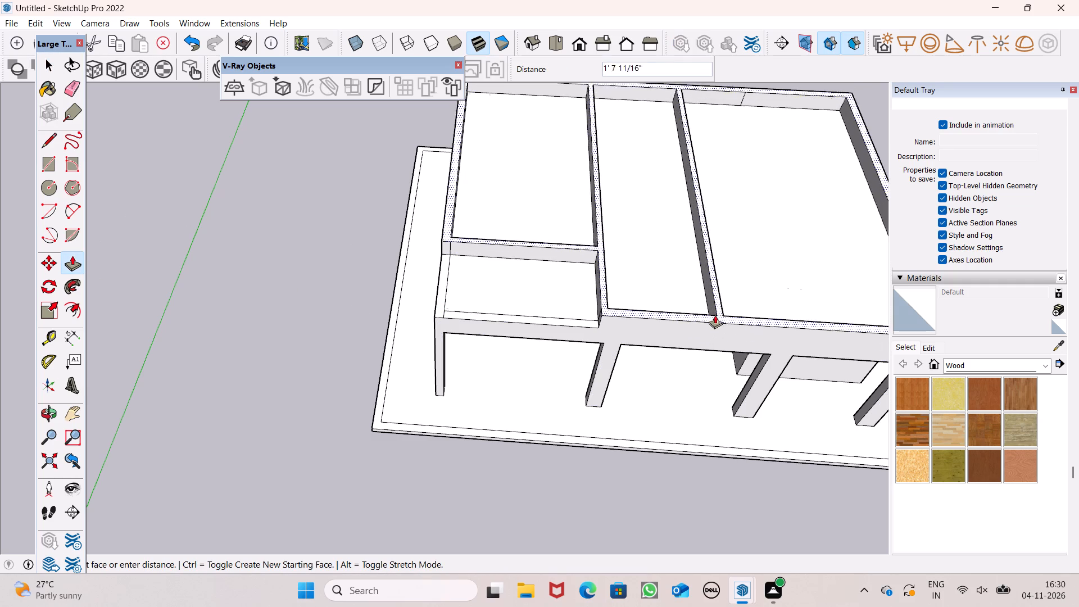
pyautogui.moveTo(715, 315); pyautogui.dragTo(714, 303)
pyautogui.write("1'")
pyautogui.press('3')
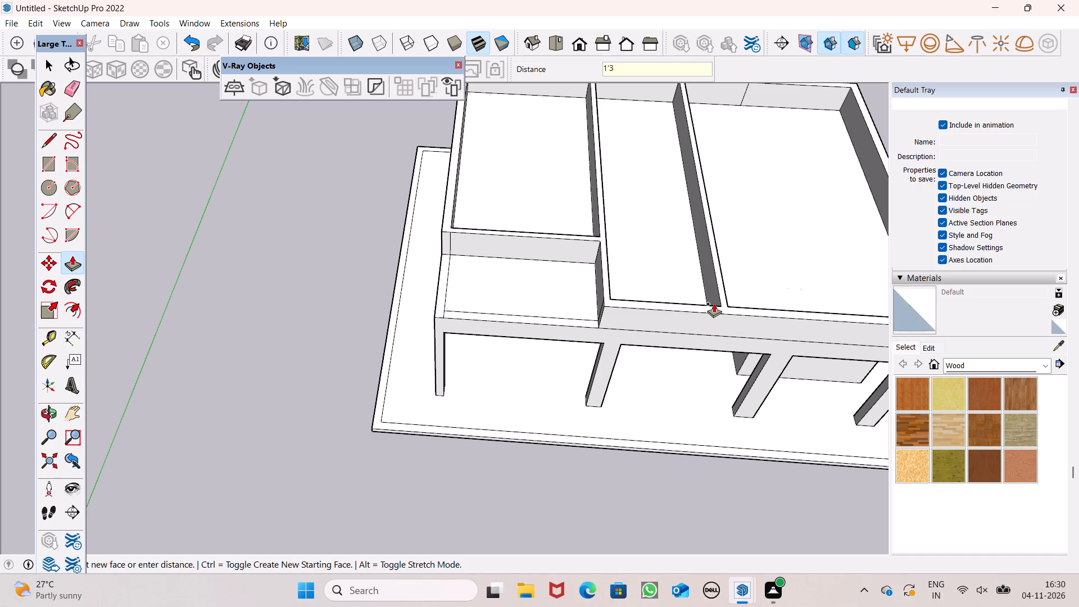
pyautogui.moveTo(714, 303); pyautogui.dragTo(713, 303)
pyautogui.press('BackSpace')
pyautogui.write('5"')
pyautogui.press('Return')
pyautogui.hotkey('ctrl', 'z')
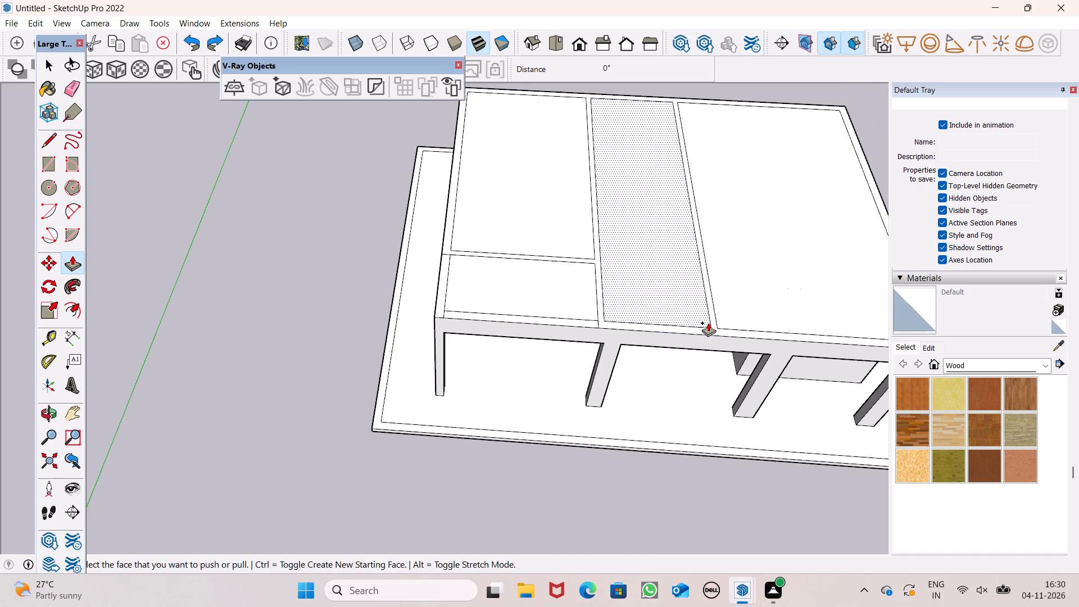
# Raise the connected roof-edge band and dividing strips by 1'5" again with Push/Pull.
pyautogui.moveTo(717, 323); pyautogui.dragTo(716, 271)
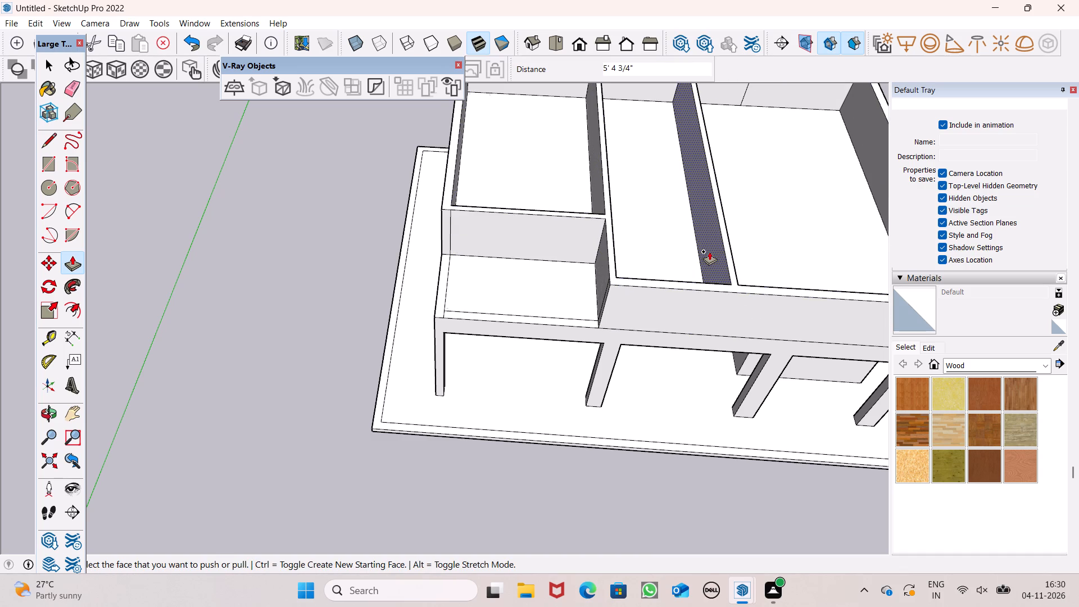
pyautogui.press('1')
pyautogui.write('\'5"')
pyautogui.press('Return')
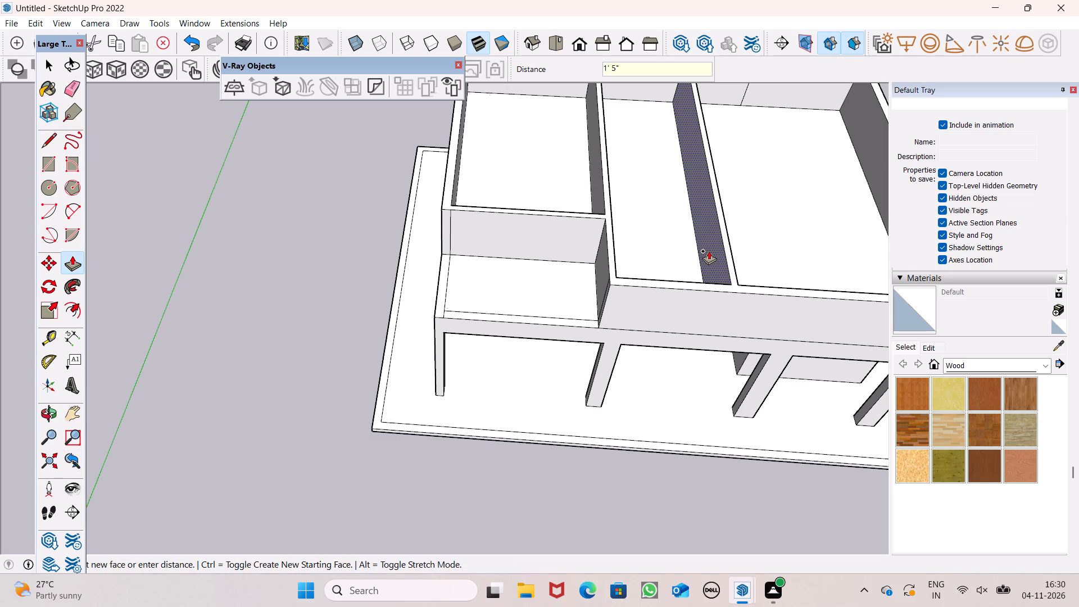
# Examine the raised roof-edge band and dividing strips around the roof from several angles.
pyautogui.scroll(-3, 501, 302)
pyautogui.moveTo(492, 284); pyautogui.dragTo(502, 188, button='middle')
pyautogui.scroll(2, 520, 205)
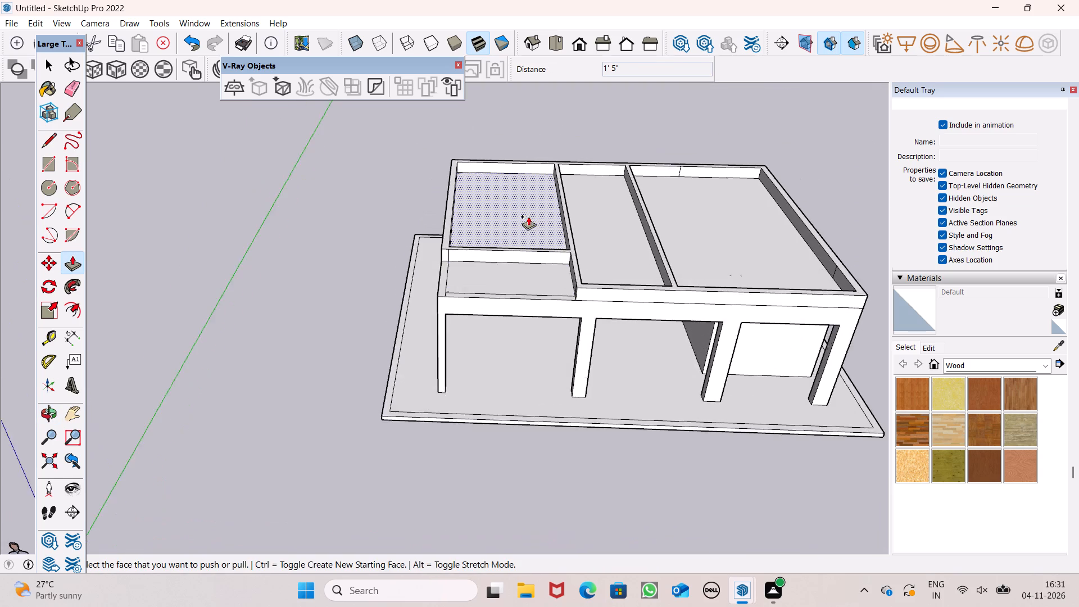
pyautogui.scroll(4, 528, 216)
pyautogui.scroll(-5, 535, 238)
pyautogui.moveTo(647, 273); pyautogui.dragTo(577, 287, button='middle')
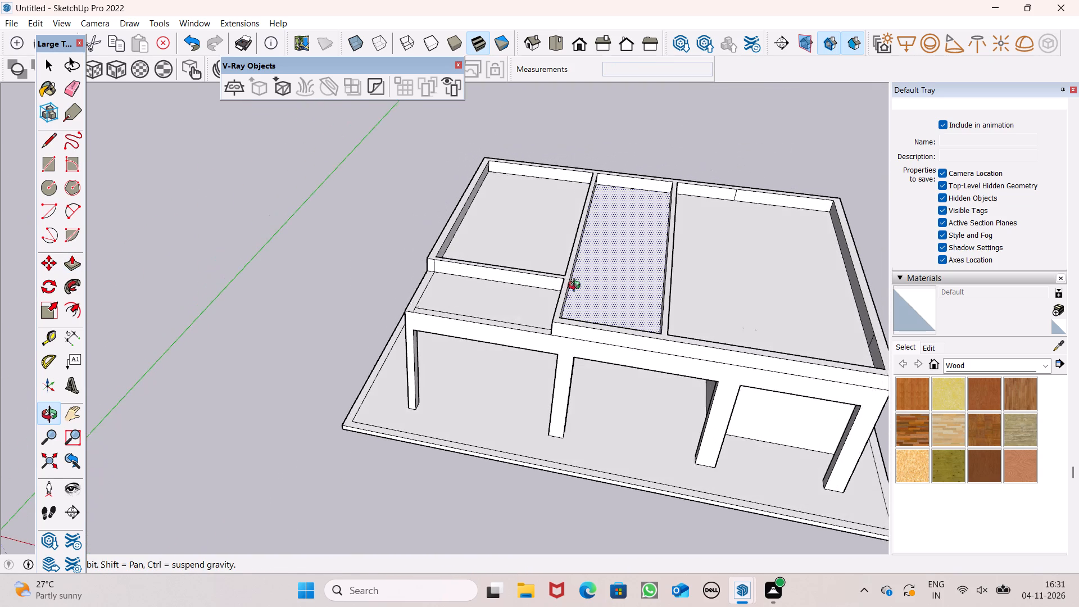
pyautogui.moveTo(577, 287); pyautogui.dragTo(575, 287, button='middle')
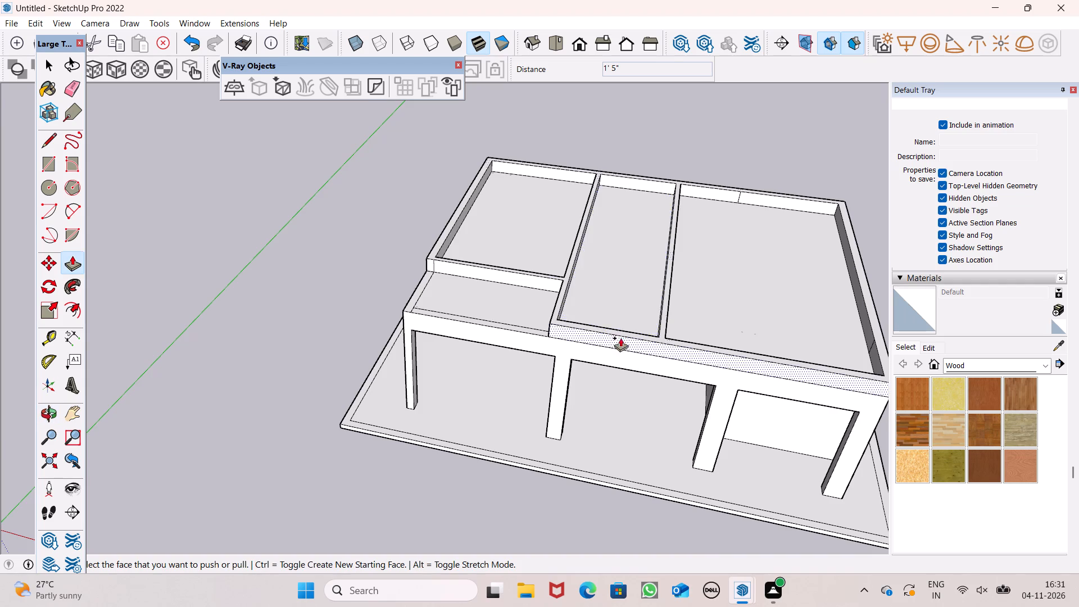
pyautogui.moveTo(625, 336); pyautogui.dragTo(697, 279, button='middle')
pyautogui.scroll(1, 491, 255)
pyautogui.scroll(-1, 490, 260)
pyautogui.moveTo(549, 278); pyautogui.dragTo(539, 327, button='middle')
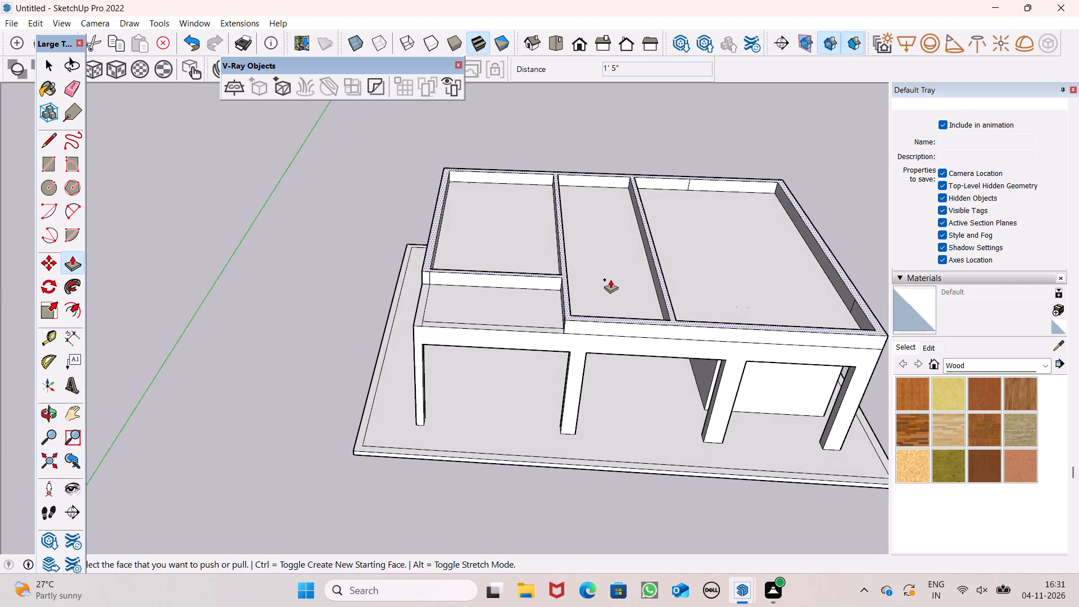
pyautogui.scroll(-2, 498, 259)
pyautogui.moveTo(566, 279); pyautogui.dragTo(555, 340, button='middle')
pyautogui.scroll(-3, 444, 284)
pyautogui.moveTo(472, 306); pyautogui.dragTo(491, 348, button='middle')
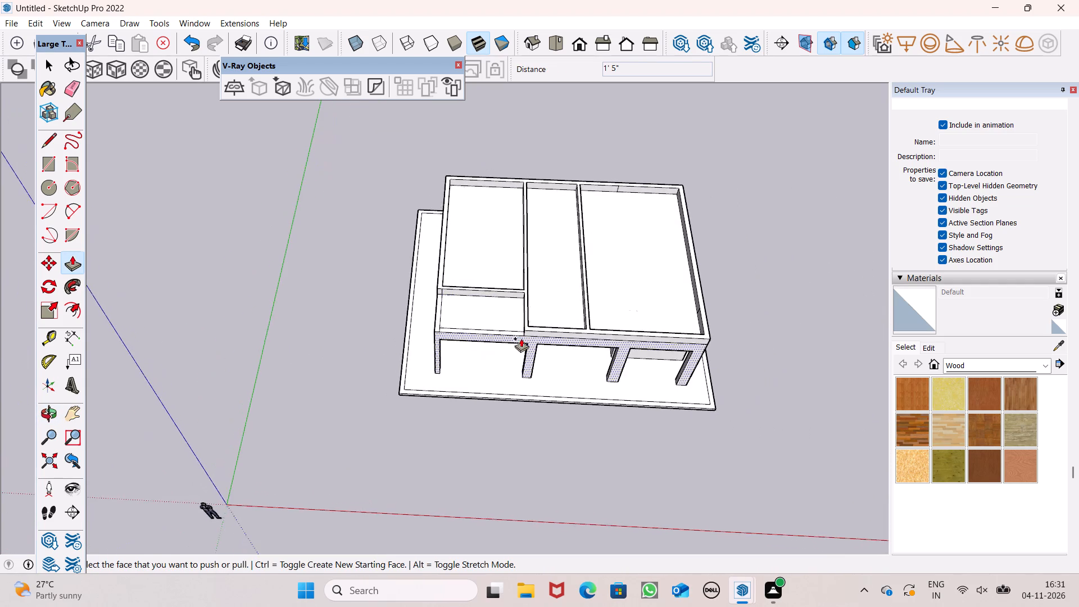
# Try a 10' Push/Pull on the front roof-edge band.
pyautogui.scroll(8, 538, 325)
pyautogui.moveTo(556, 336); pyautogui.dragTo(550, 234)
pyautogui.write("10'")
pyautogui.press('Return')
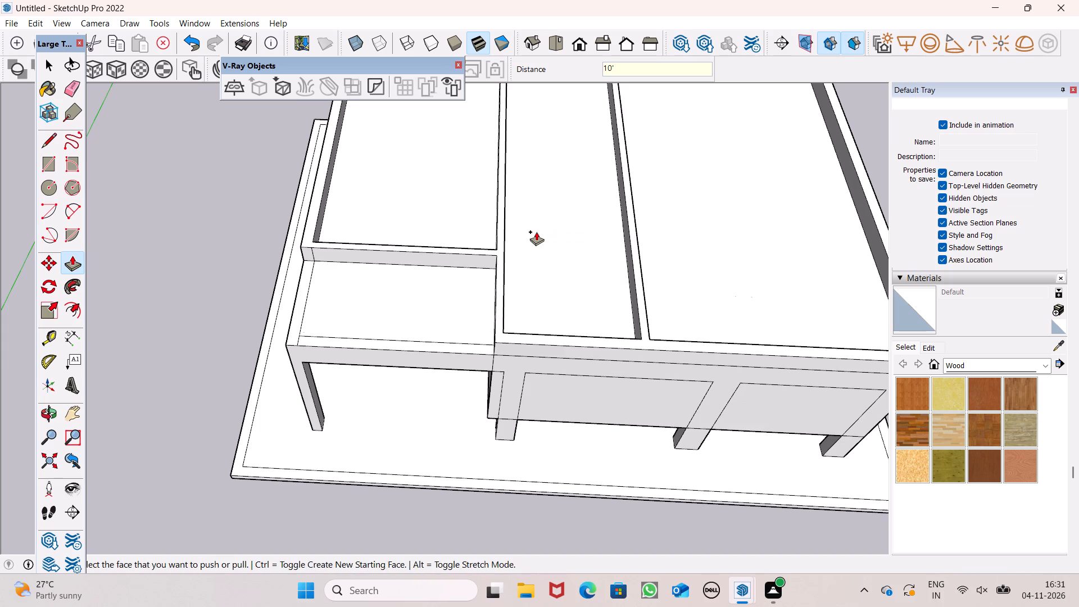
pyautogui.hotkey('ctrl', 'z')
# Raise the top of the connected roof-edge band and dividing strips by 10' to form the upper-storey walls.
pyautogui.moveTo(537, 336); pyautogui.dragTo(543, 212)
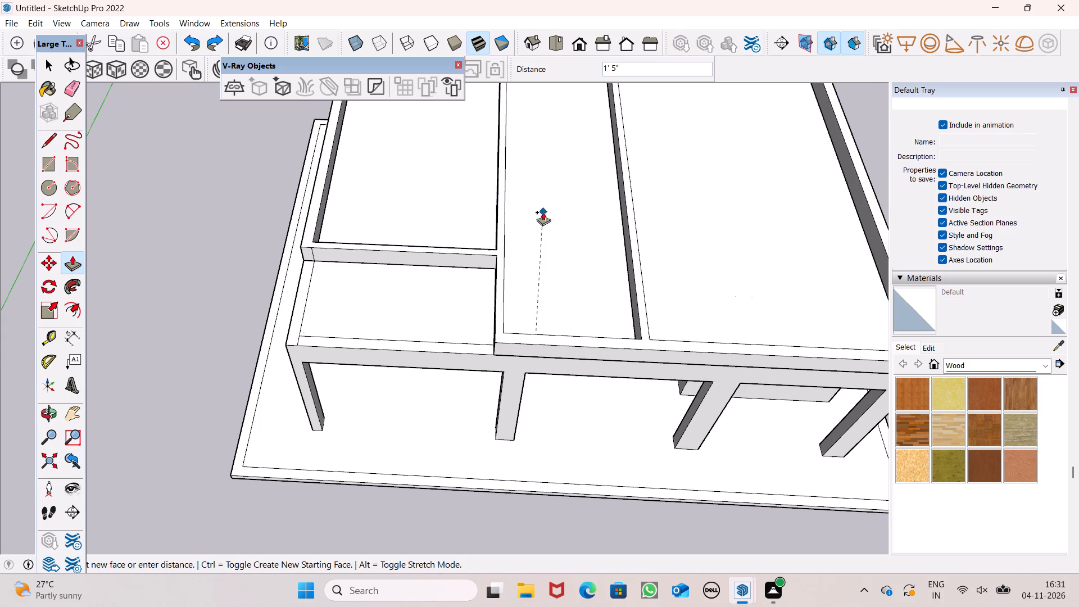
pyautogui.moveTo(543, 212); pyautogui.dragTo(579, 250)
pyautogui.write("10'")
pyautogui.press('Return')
# Examine the upper-storey walls, their partitions and the open front terrace from several sides.
pyautogui.scroll(-4, 527, 228)
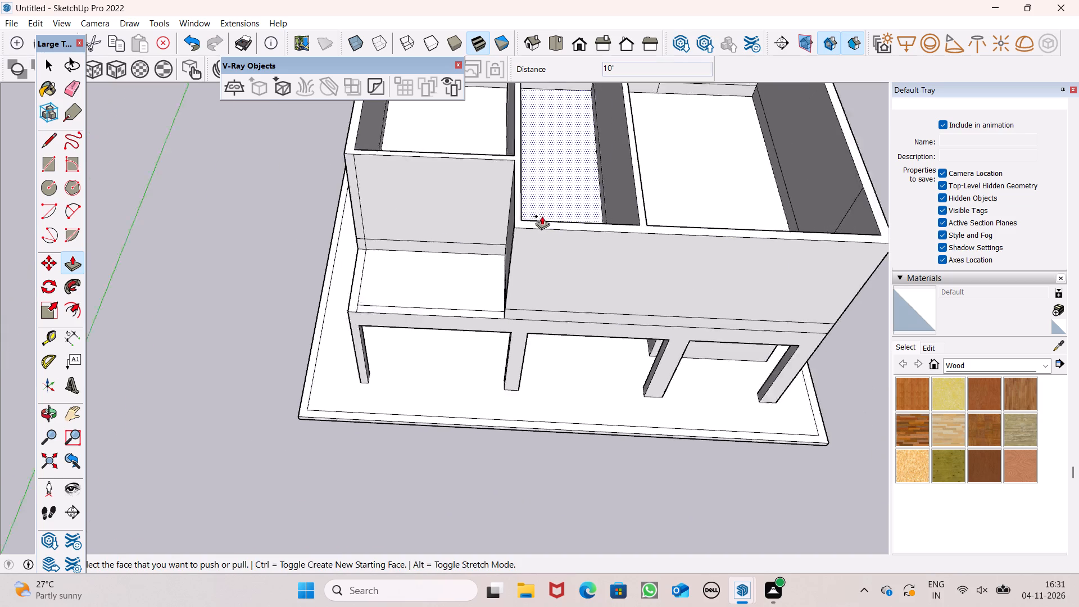
pyautogui.scroll(-3, 542, 216)
pyautogui.moveTo(599, 259); pyautogui.dragTo(557, 89, button='middle')
pyautogui.scroll(1, 557, 89)
pyautogui.scroll(-2, 610, 140)
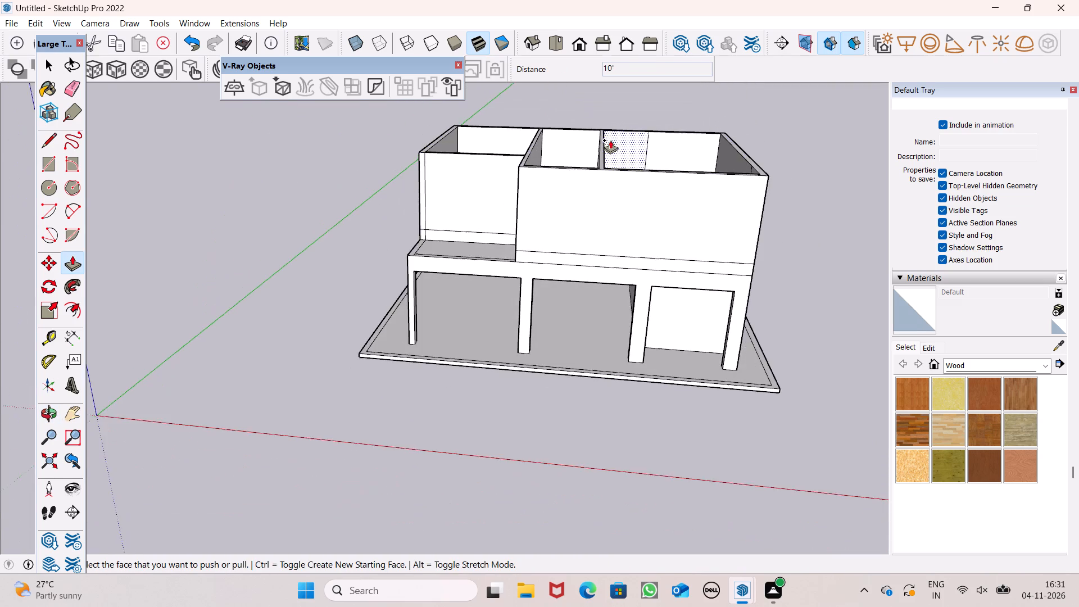
pyautogui.moveTo(646, 174); pyautogui.dragTo(394, 208, button='middle')
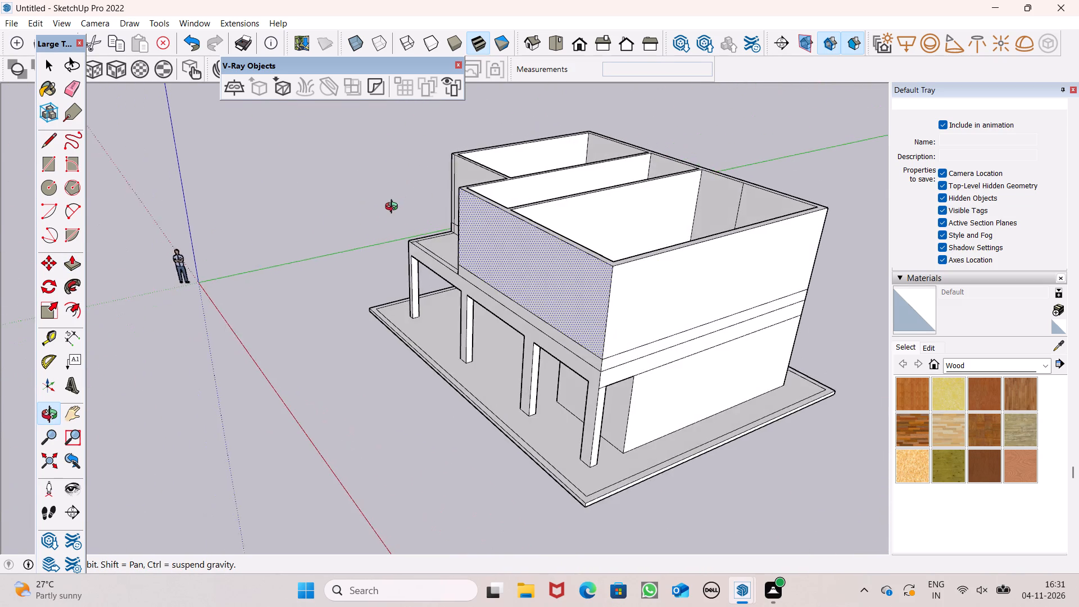
pyautogui.moveTo(394, 208); pyautogui.dragTo(439, 224, button='middle')
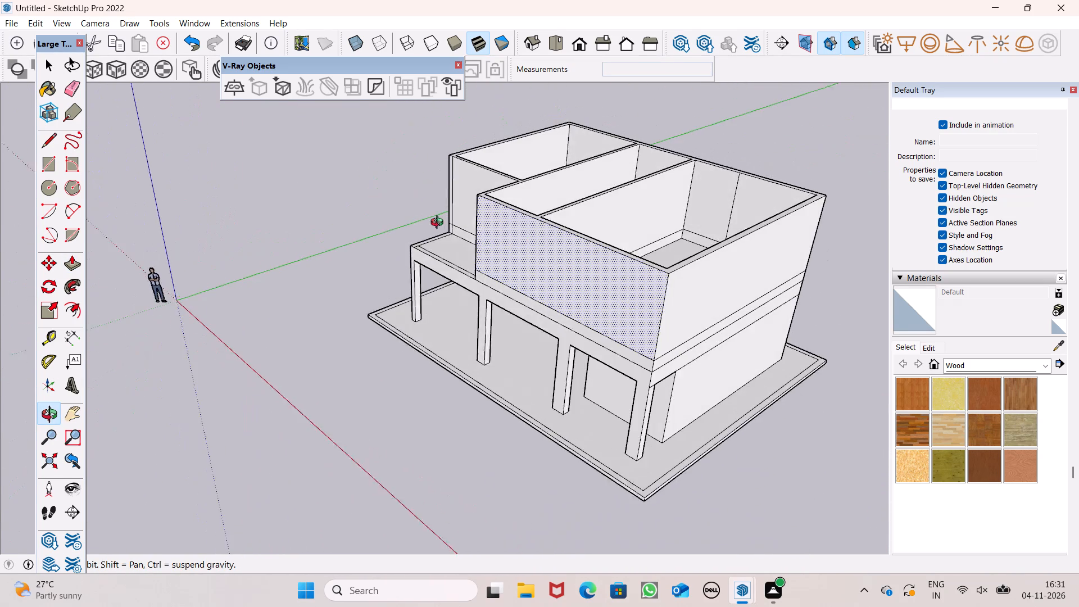
pyautogui.moveTo(439, 224); pyautogui.dragTo(447, 211, button='middle')
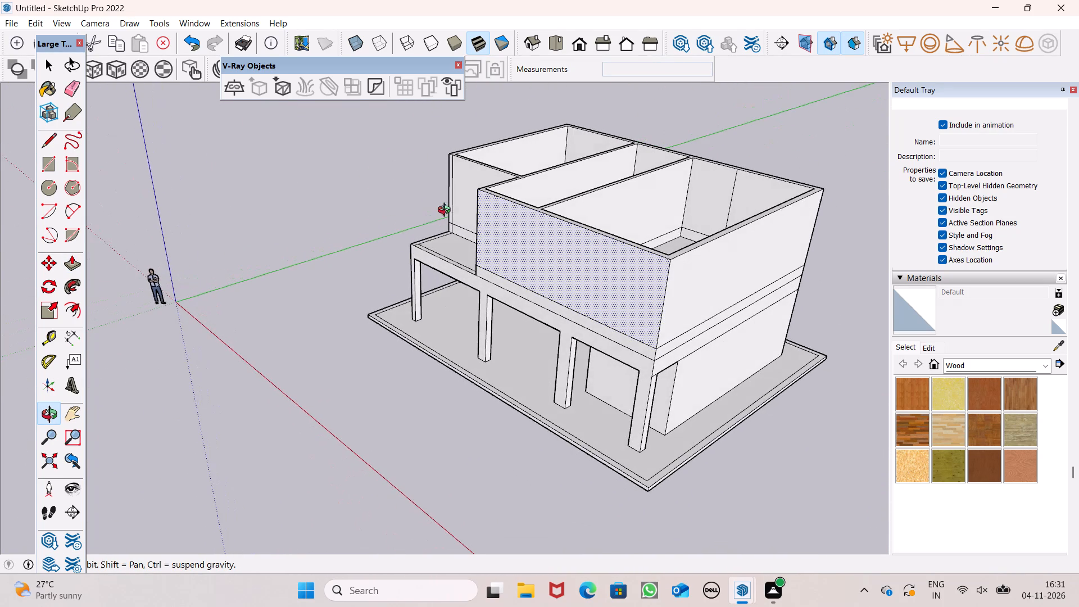
pyautogui.moveTo(447, 211); pyautogui.dragTo(280, 337, button='middle')
pyautogui.scroll(-3, 461, 282)
pyautogui.moveTo(493, 334); pyautogui.dragTo(467, 339, button='middle')
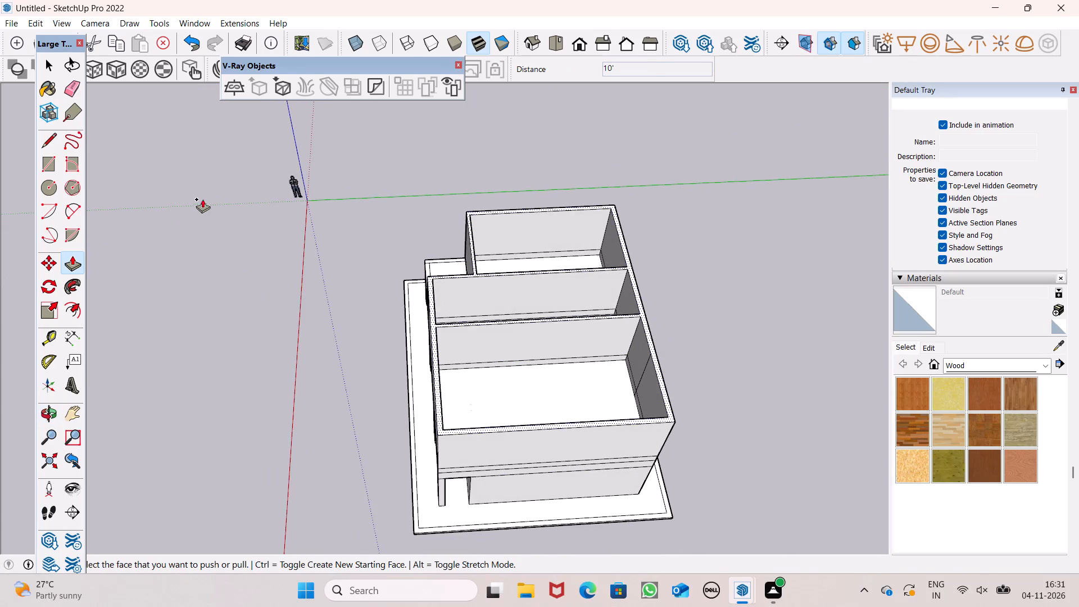
pyautogui.click(50, 143)
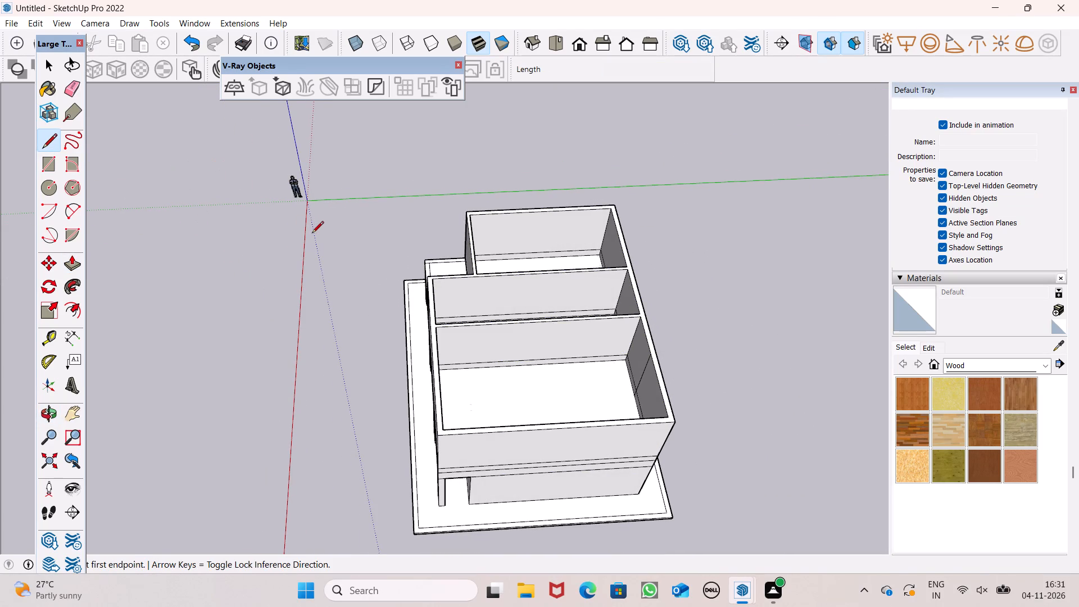
pyautogui.scroll(1, 313, 230)
pyautogui.scroll(-2, 314, 230)
pyautogui.moveTo(366, 282); pyautogui.dragTo(642, 164, button='middle')
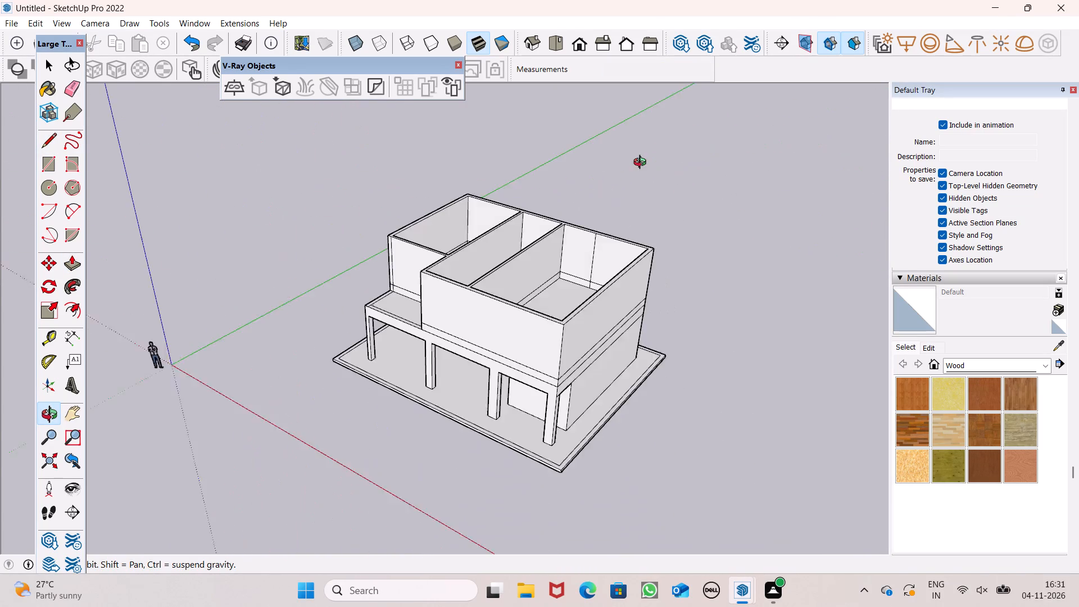
pyautogui.moveTo(642, 164); pyautogui.dragTo(778, 164, button='middle')
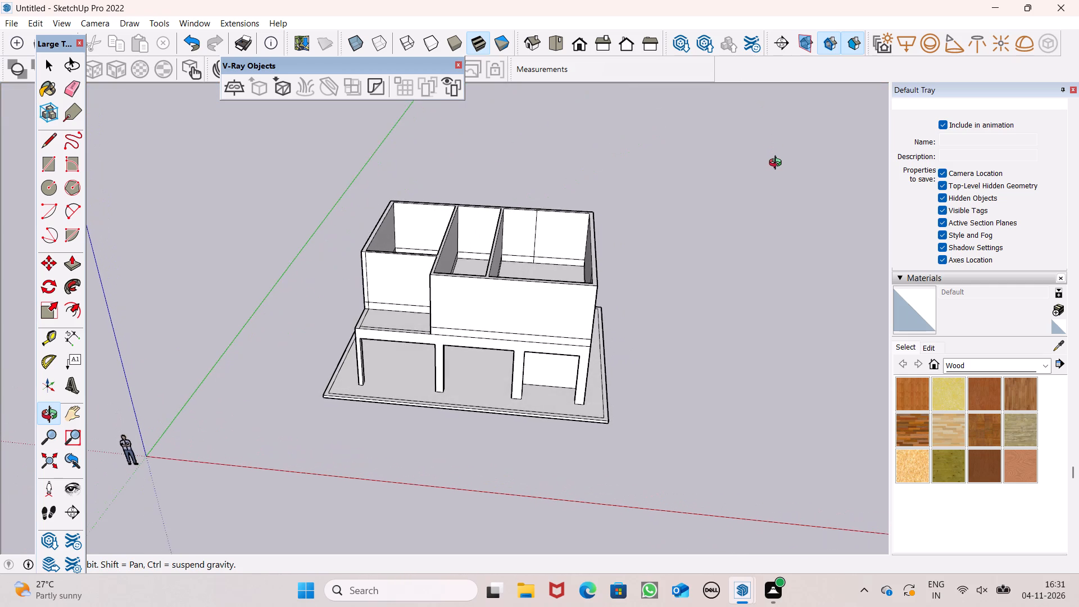
pyautogui.moveTo(778, 164); pyautogui.dragTo(778, 184, button='middle')
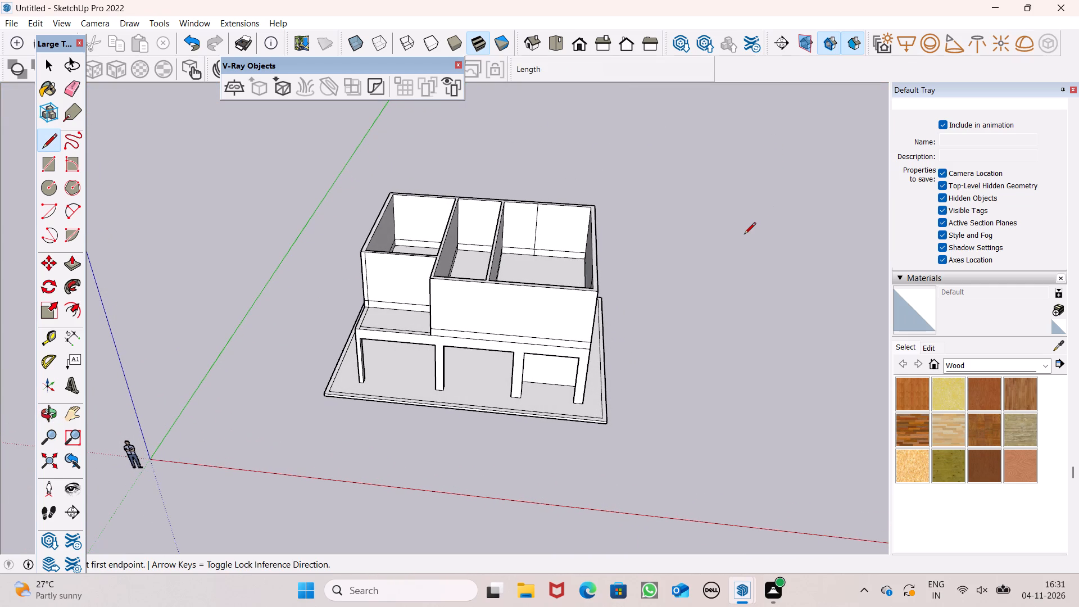
pyautogui.scroll(-1, 744, 235)
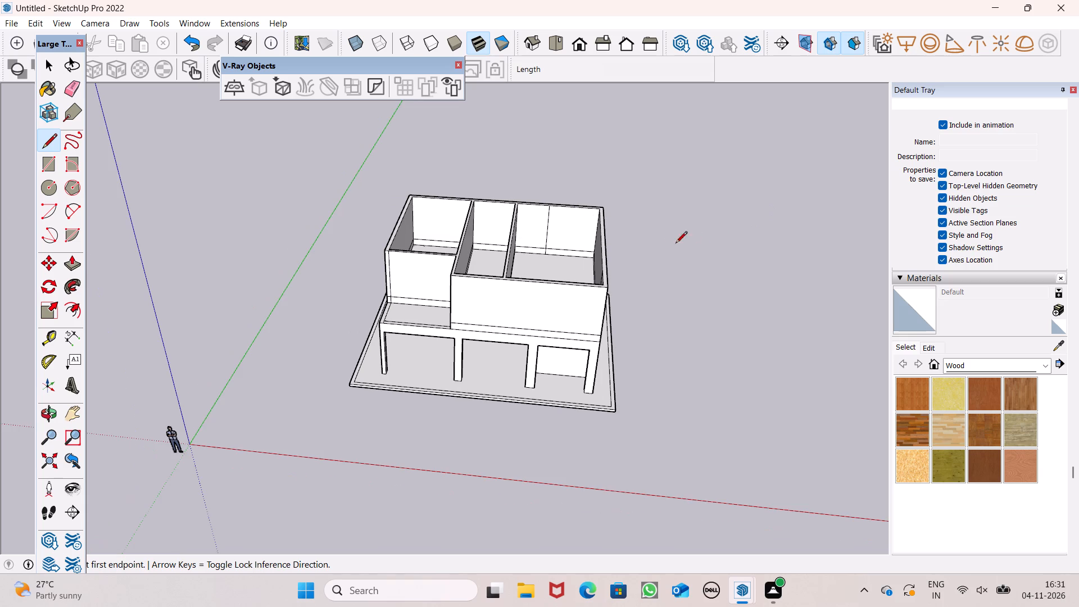
pyautogui.scroll(-2, 666, 237)
pyautogui.moveTo(663, 245); pyautogui.dragTo(723, 270, button='middle')
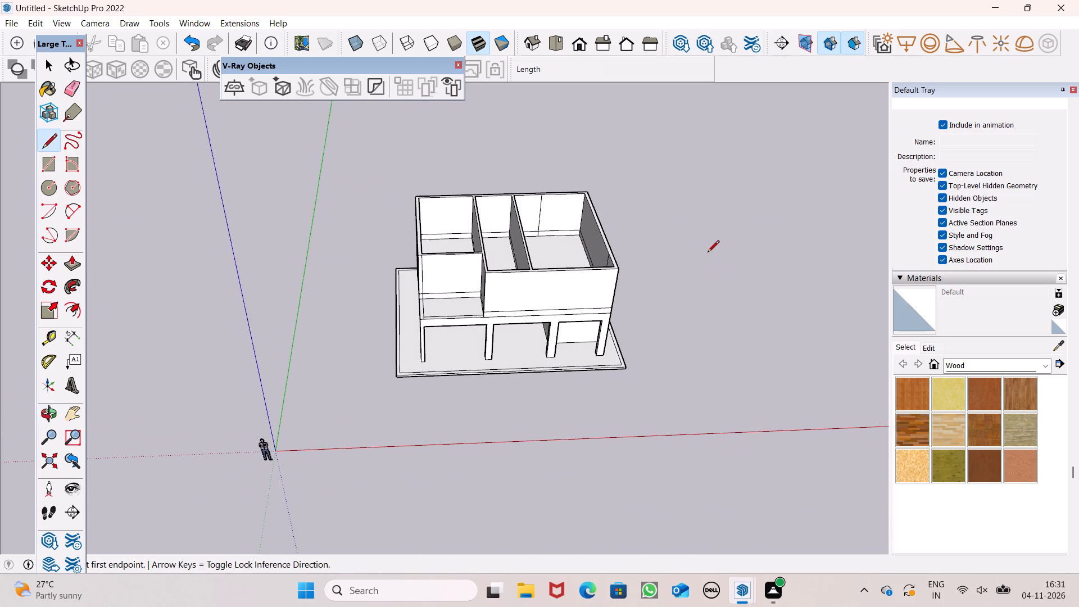
pyautogui.scroll(3, 425, 302)
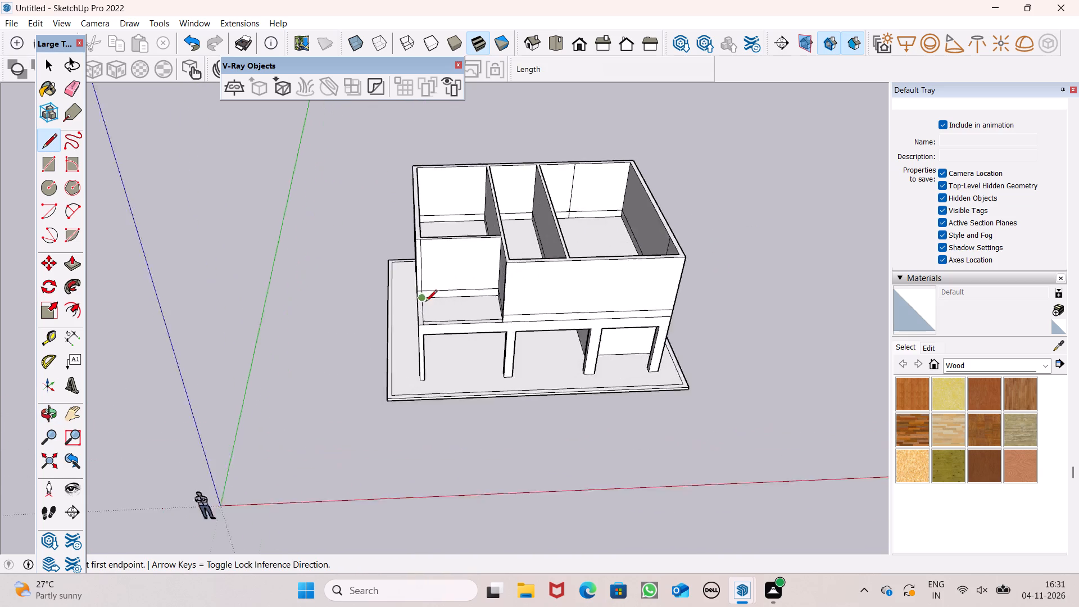
pyautogui.scroll(4, 425, 302)
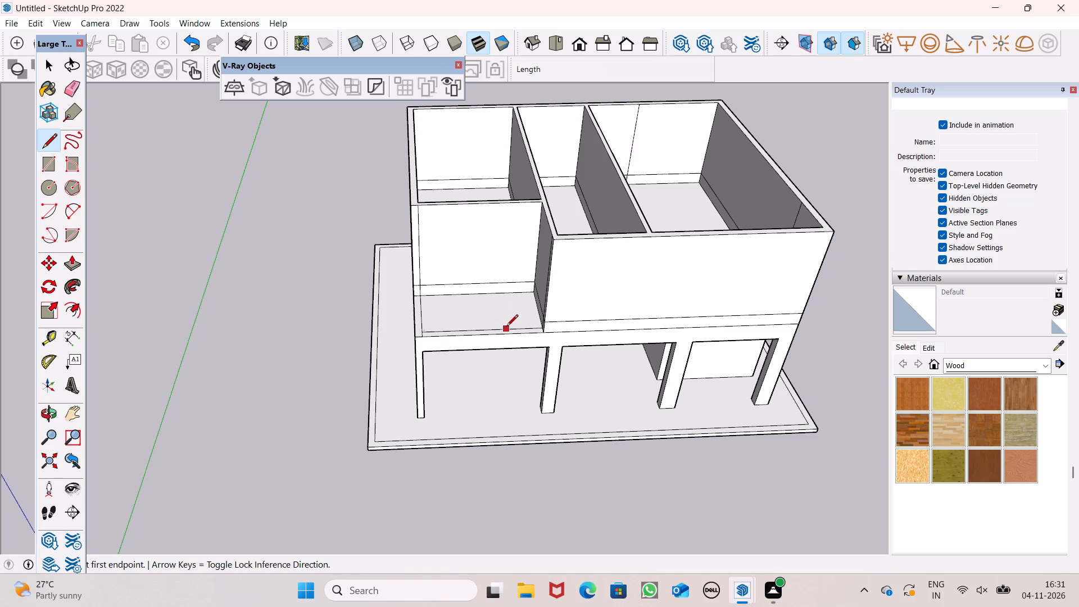
pyautogui.scroll(-1, 500, 323)
pyautogui.scroll(1, 497, 321)
pyautogui.scroll(-5, 449, 256)
pyautogui.moveTo(538, 247); pyautogui.dragTo(507, 319, button='middle')
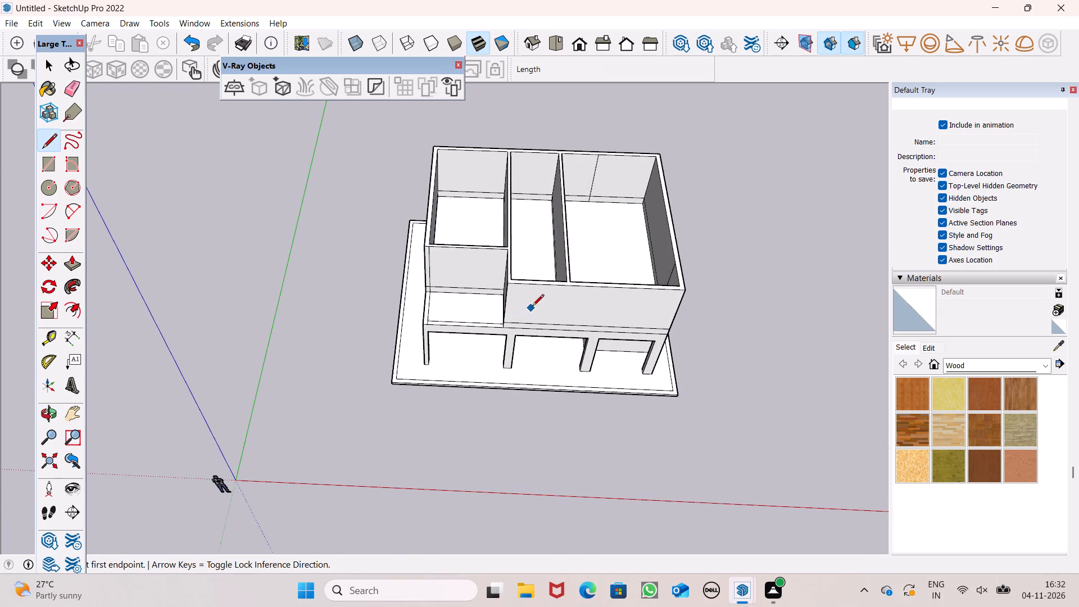
# Undo the upper-storey walls and the roof's dividing strips, back to the roof with only its edge band.
pyautogui.hotkey('ctrl', 'z')
pyautogui.hotkey('ctrl', 'z')
pyautogui.hotkey('ctrl', 'z')
pyautogui.hotkey('ctrl', 'z')
pyautogui.hotkey('ctrl', 'z')
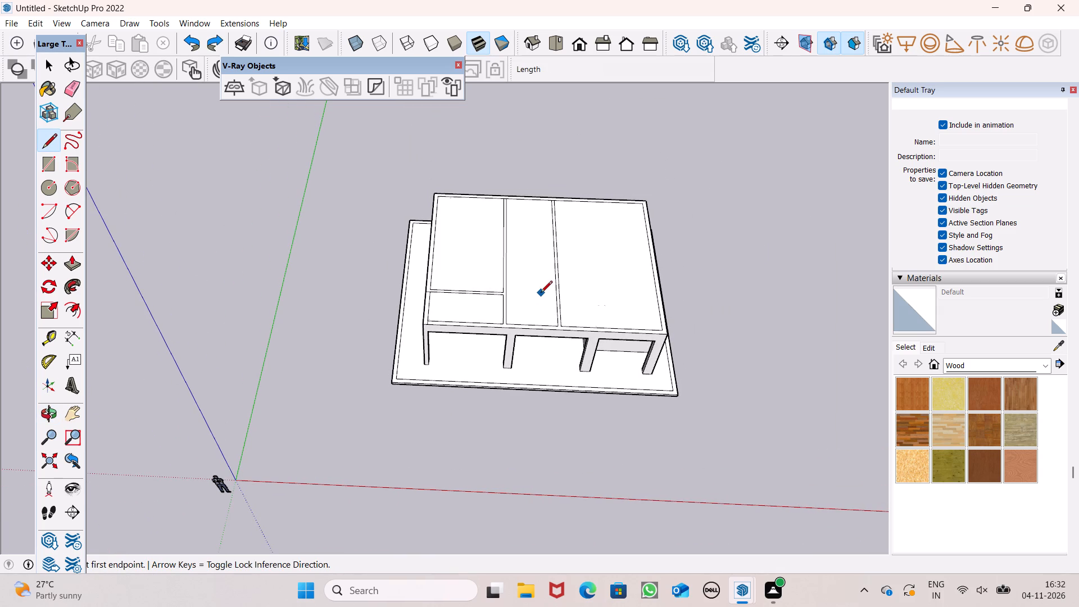
pyautogui.hotkey('ctrl', 'z')
pyautogui.hotkey('ctrl', 'z')
pyautogui.hotkey('ctrl', 'z')
pyautogui.hotkey('ctrl', 'z')
pyautogui.hotkey('ctrl', 'z')
pyautogui.hotkey('ctrl', 'z')
pyautogui.hotkey('ctrl', 'z')
pyautogui.hotkey('ctrl', 'z')
pyautogui.hotkey('ctrl', 'z')
pyautogui.hotkey('ctrl', 'z')
pyautogui.hotkey('ctrl', 'z')
pyautogui.hotkey('ctrl', 'z')
pyautogui.hotkey('ctrl', 'z')
pyautogui.hotkey('ctrl', 'z')
pyautogui.hotkey('ctrl', 'z')
pyautogui.hotkey('ctrl', 'z')
pyautogui.hotkey('ctrl', 'z')
pyautogui.hotkey('ctrl', 'z')
# Activate Push/Pull for the building's roof.
pyautogui.scroll(-2, 511, 274)
pyautogui.scroll(1, 511, 274)
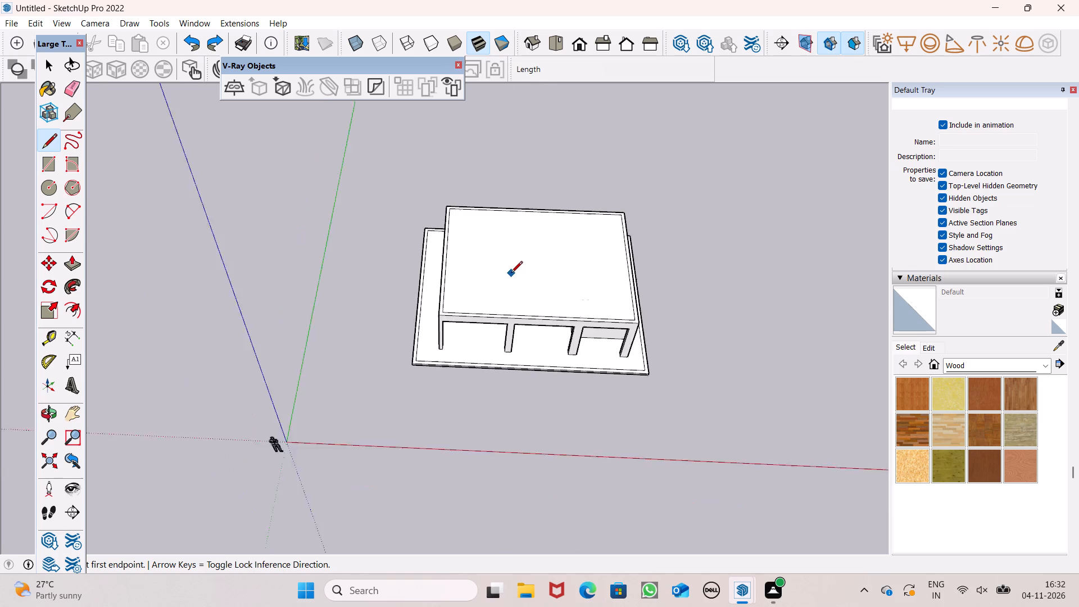
pyautogui.moveTo(504, 325); pyautogui.dragTo(520, 343, button='middle')
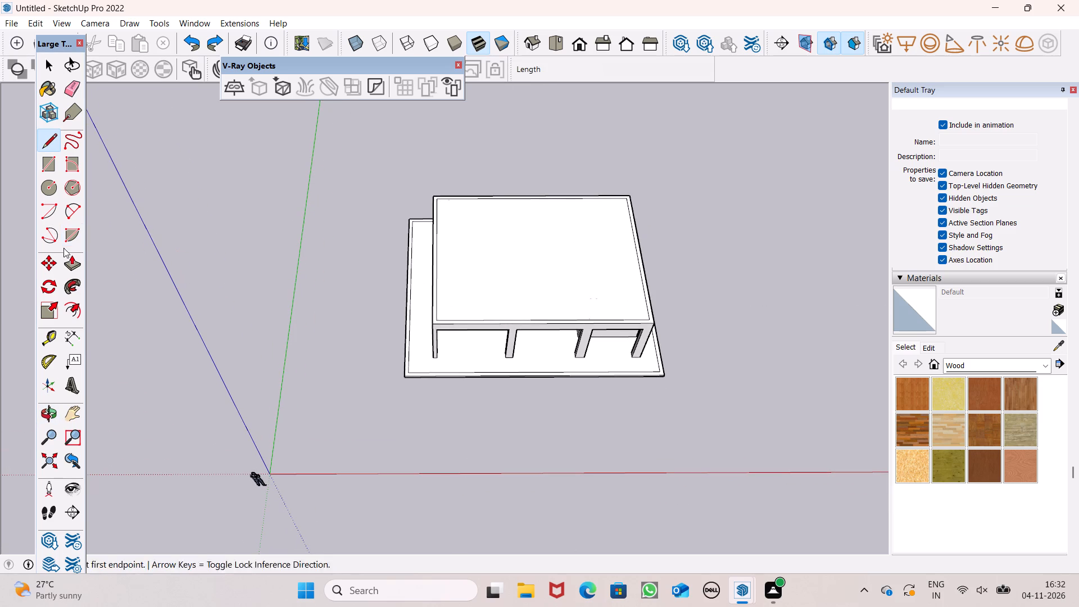
pyautogui.click(65, 257)
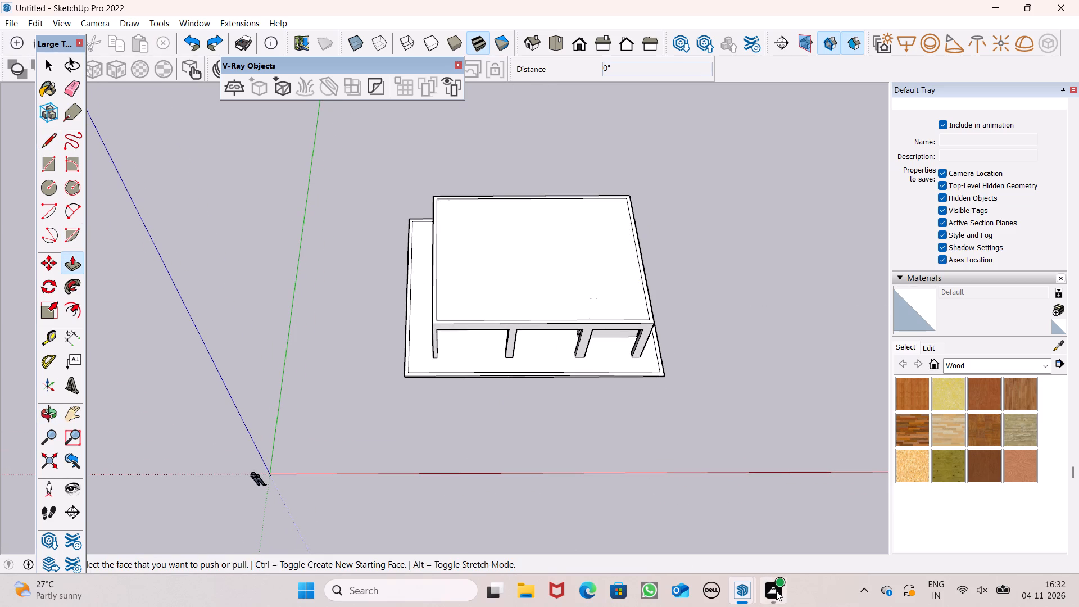
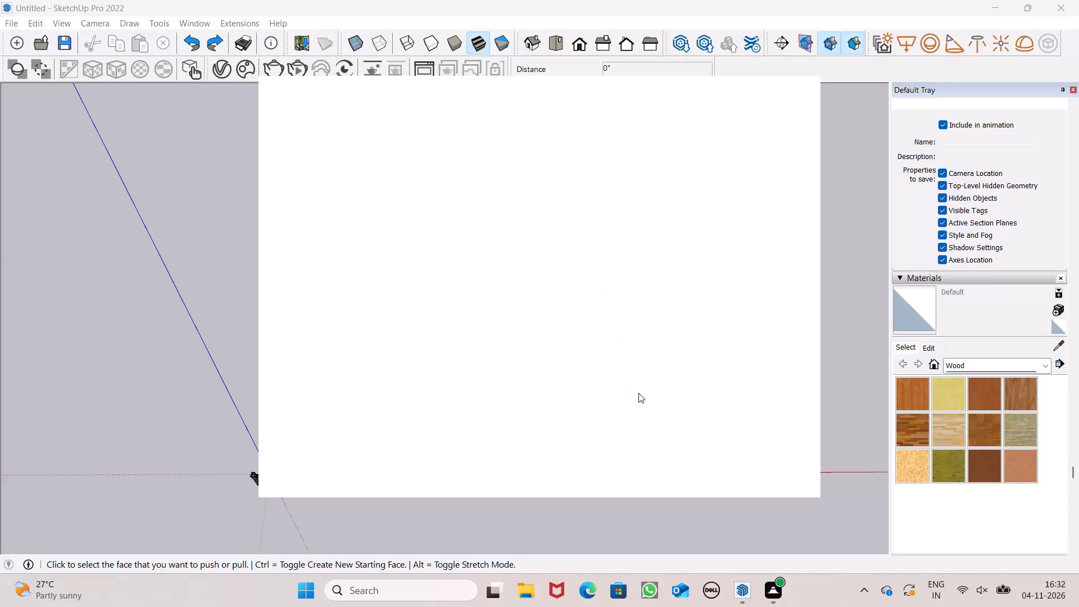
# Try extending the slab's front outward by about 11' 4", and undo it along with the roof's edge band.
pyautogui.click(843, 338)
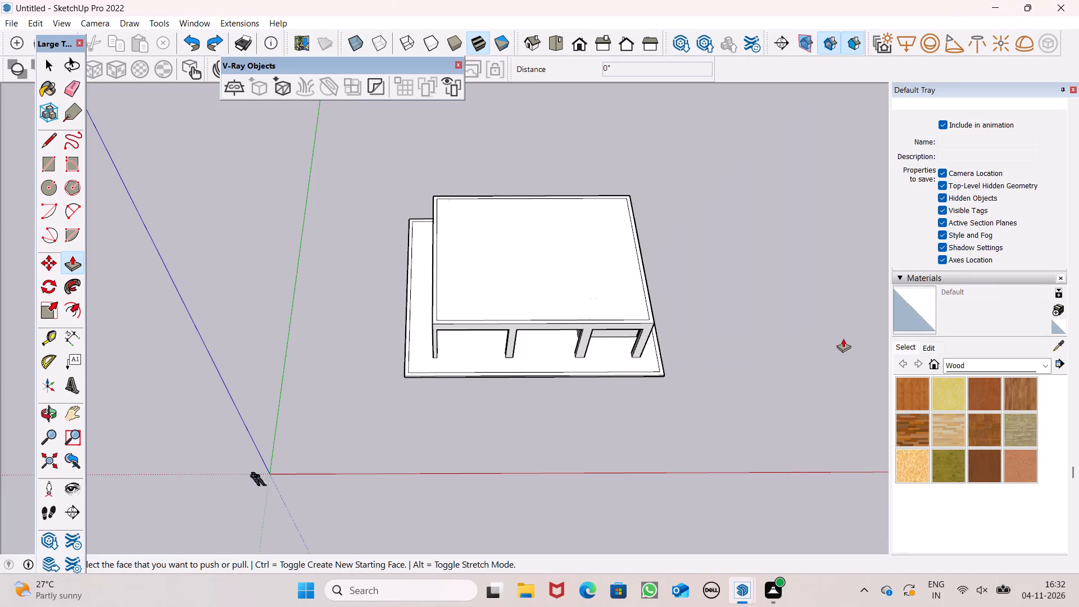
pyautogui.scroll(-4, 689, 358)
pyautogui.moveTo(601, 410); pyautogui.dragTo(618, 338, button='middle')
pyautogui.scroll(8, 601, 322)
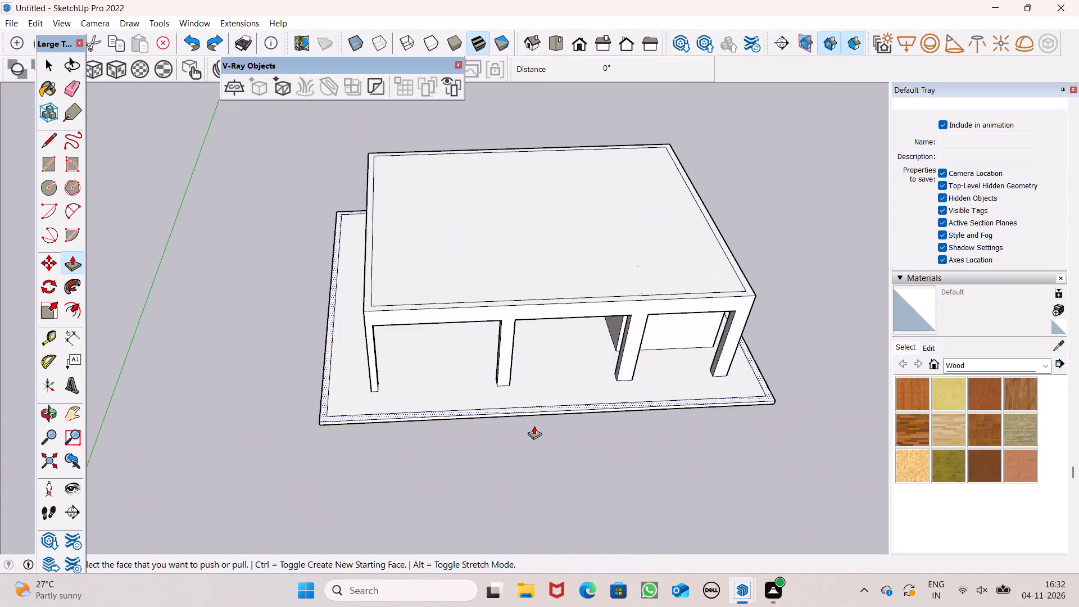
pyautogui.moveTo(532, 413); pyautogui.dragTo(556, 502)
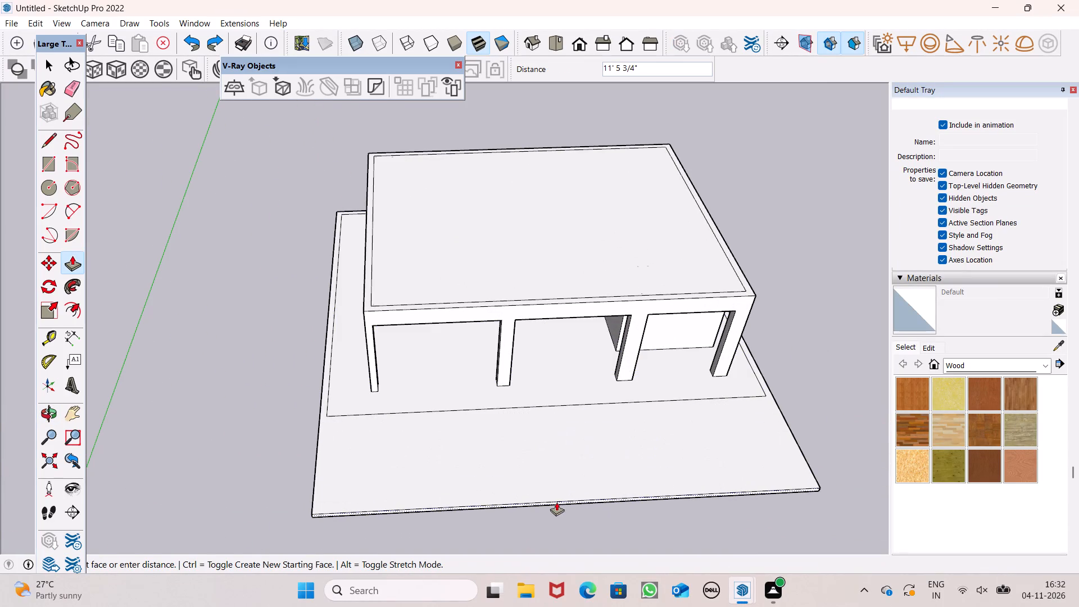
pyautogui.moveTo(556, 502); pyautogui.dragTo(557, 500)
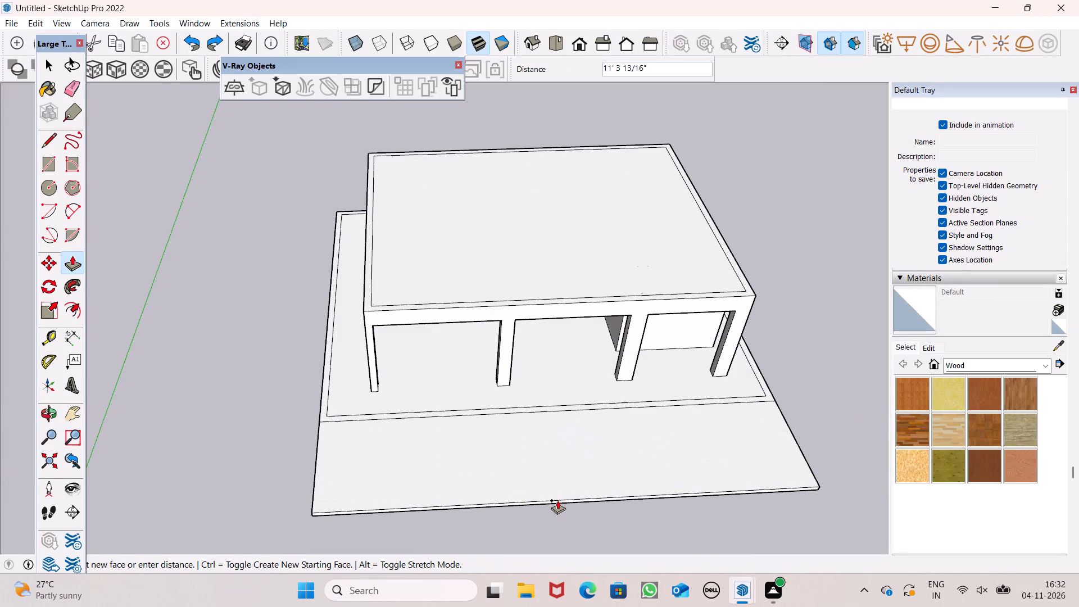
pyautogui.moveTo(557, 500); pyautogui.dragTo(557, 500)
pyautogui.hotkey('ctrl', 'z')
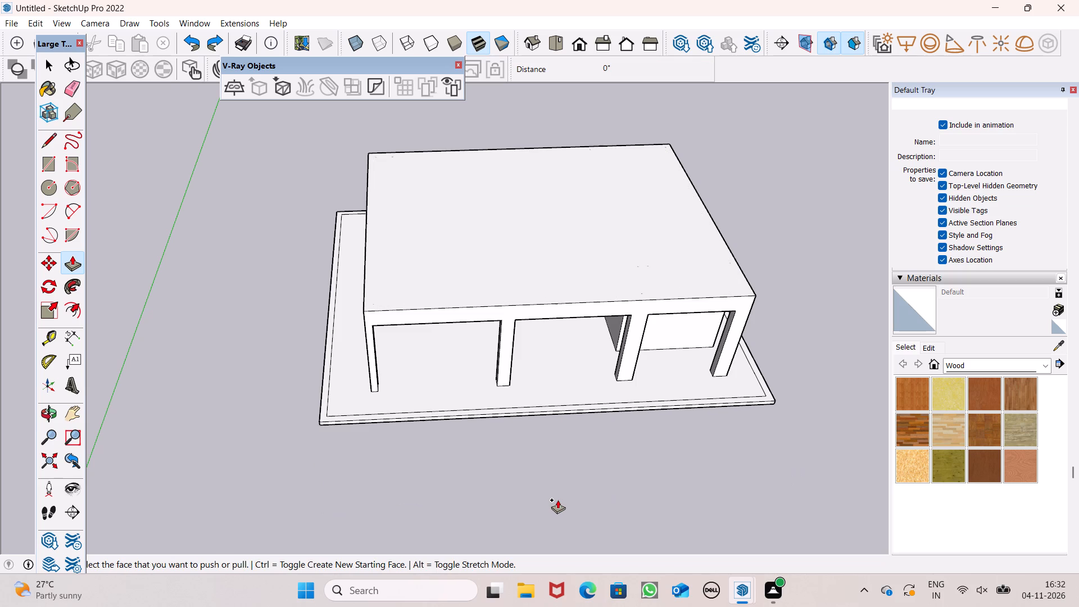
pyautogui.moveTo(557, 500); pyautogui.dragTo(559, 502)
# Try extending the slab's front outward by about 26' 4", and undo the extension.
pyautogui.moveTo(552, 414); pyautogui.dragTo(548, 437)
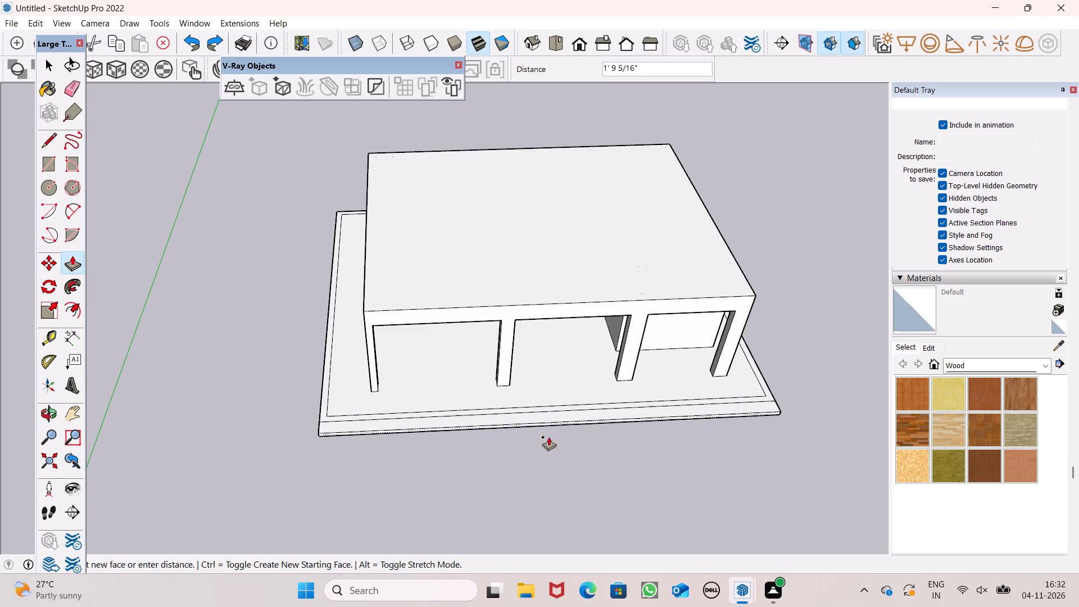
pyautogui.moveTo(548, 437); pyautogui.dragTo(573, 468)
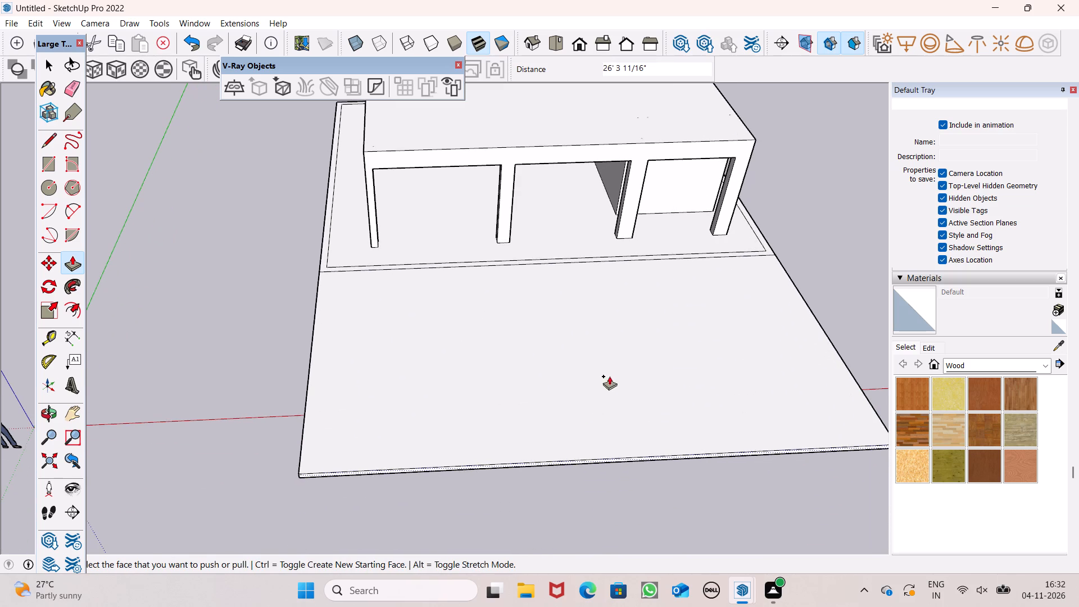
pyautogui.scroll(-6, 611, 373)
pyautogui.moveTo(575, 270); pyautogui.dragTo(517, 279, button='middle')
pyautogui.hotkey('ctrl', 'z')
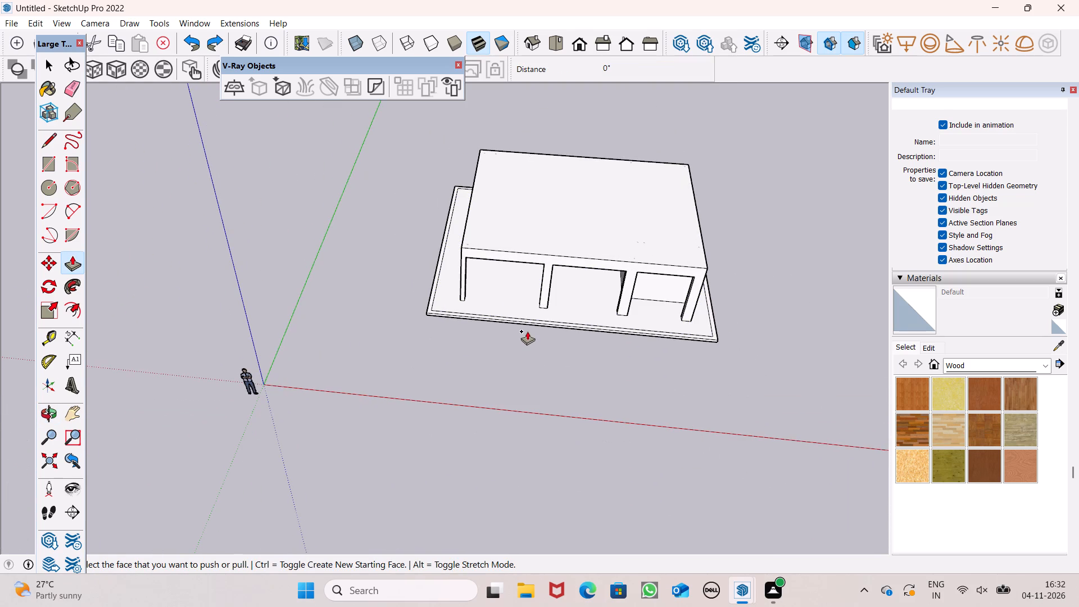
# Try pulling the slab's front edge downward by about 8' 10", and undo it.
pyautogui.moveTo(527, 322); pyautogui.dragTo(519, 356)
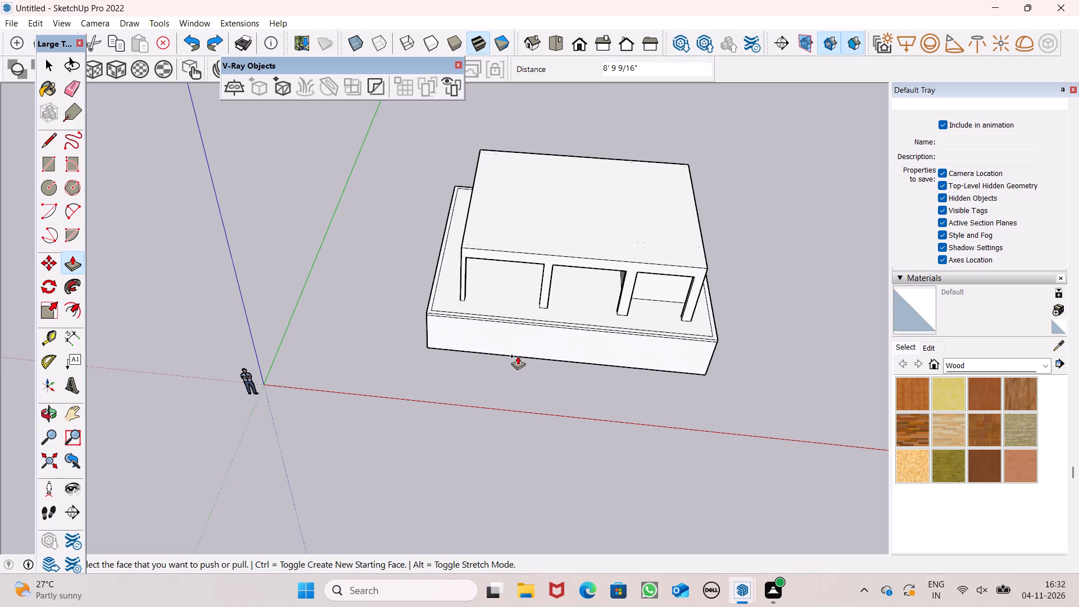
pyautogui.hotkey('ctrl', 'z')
# Extend the slab's front face outward by about 20' 6" with Push/Pull to form a forecourt.
pyautogui.keyDown('ctrl'); pyautogui.moveTo(541, 372); pyautogui.dragTo(546, 265, button='middle'); pyautogui.keyUp('ctrl')
pyautogui.scroll(9, 491, 341)
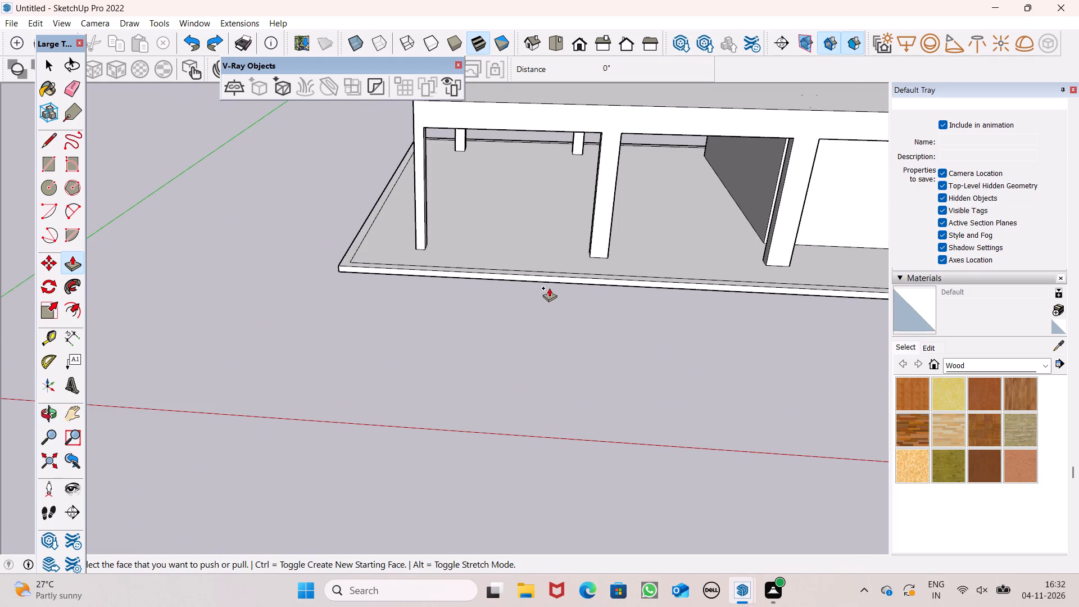
pyautogui.moveTo(554, 282); pyautogui.dragTo(541, 447)
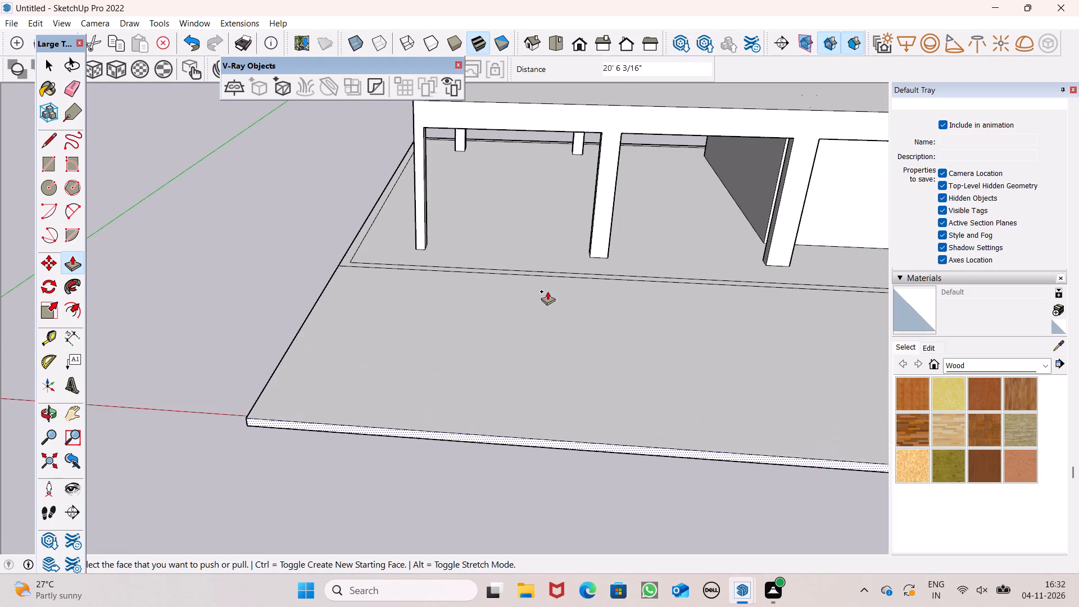
pyautogui.scroll(-8, 547, 291)
pyautogui.moveTo(570, 320); pyautogui.dragTo(578, 425, button='middle')
pyautogui.scroll(-4, 472, 316)
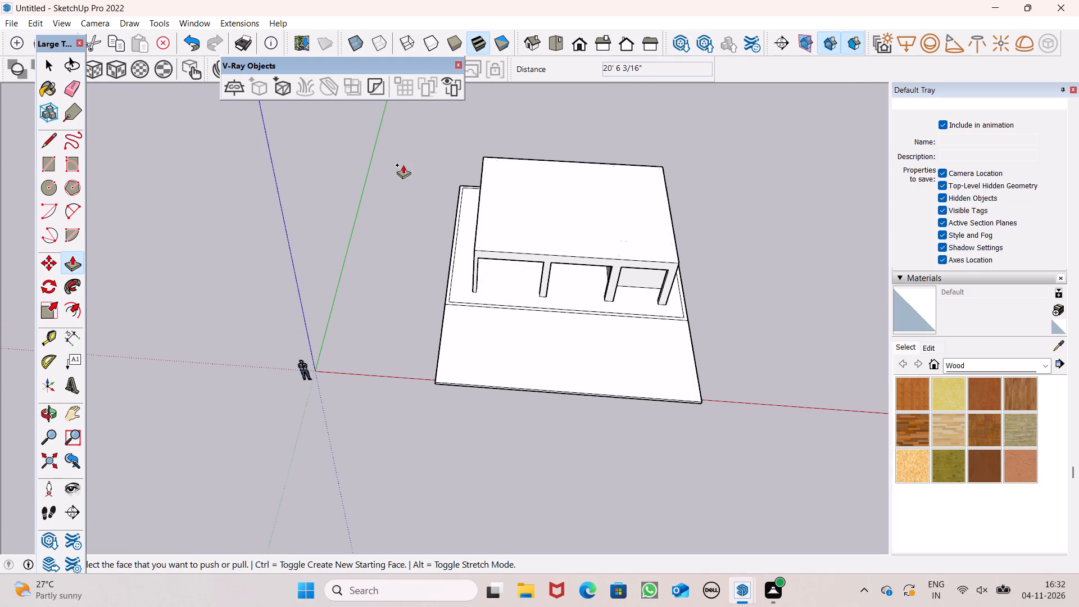
pyautogui.scroll(-1, 407, 207)
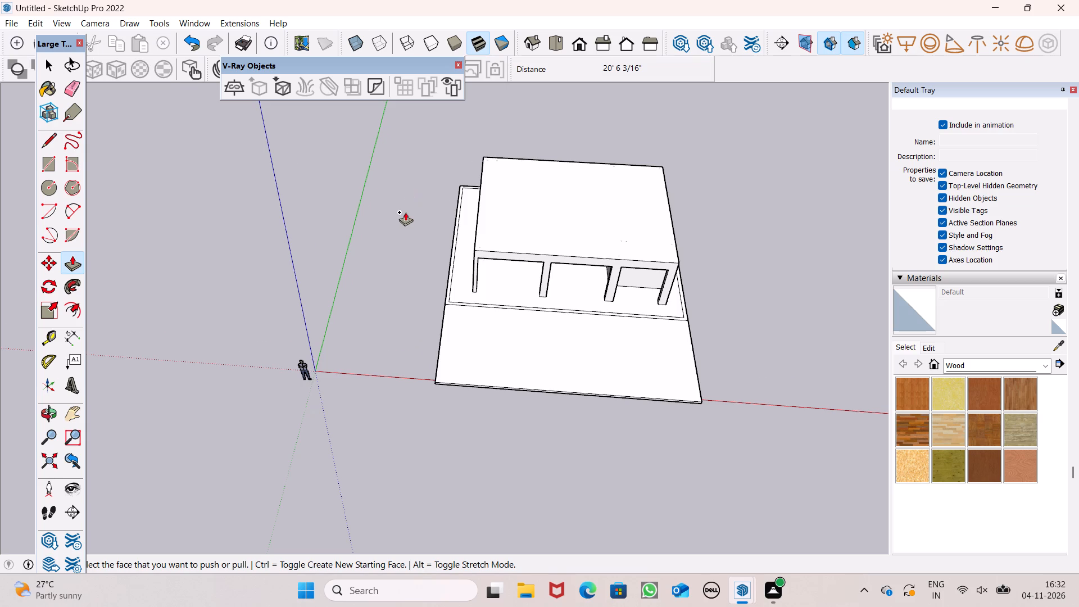
pyautogui.scroll(-1, 405, 212)
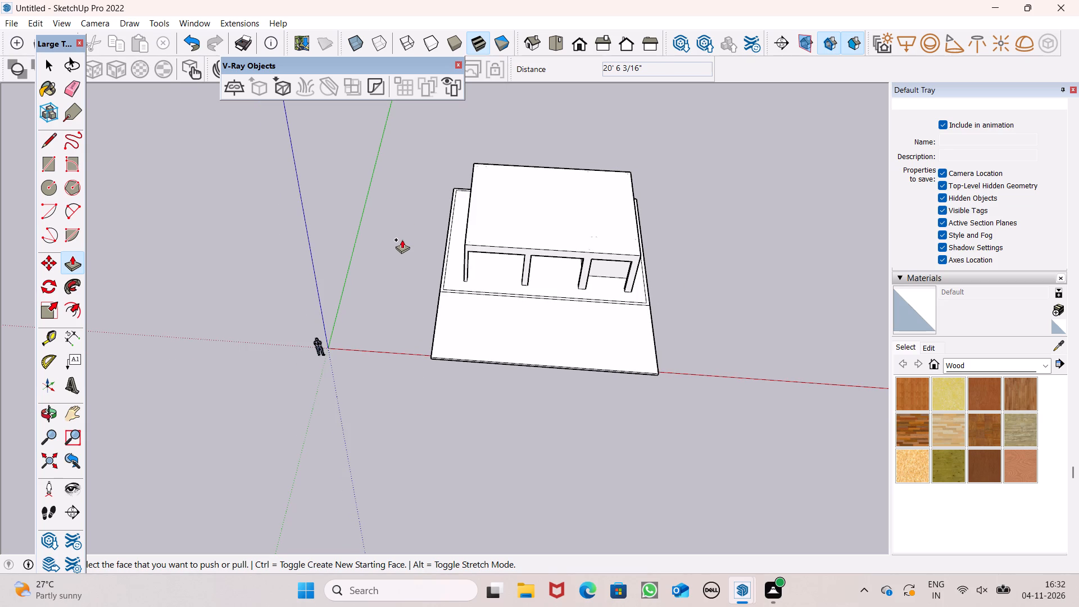
pyautogui.press('space')
# Offset the roof outline inward by 9" to mark the edge band for the upper-storey walls.
pyautogui.scroll(-3, 392, 209)
pyautogui.moveTo(431, 237); pyautogui.dragTo(452, 338, button='middle')
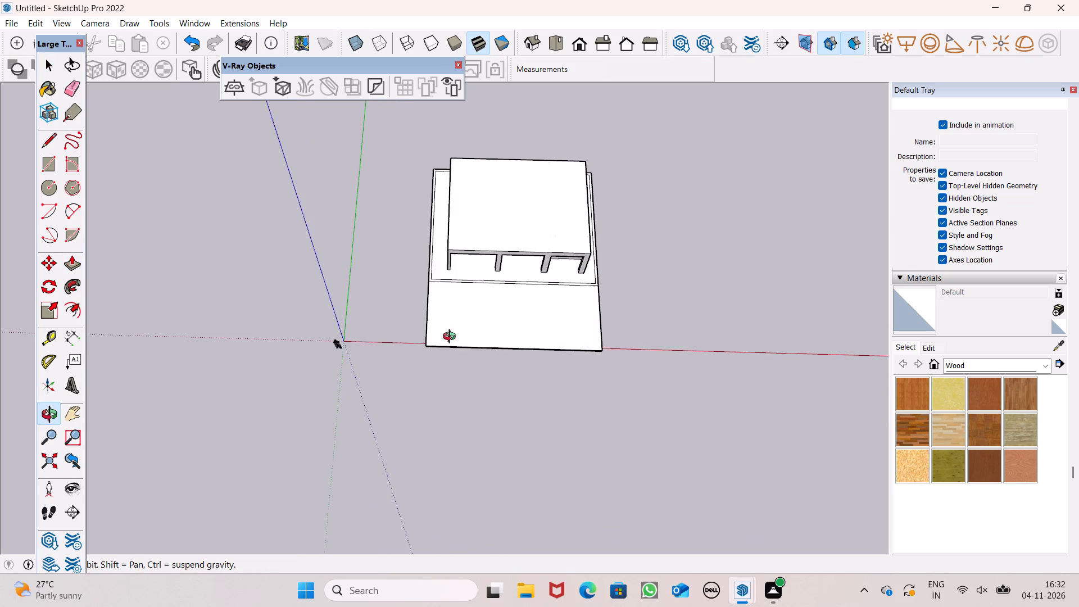
pyautogui.moveTo(452, 338); pyautogui.dragTo(452, 338, button='middle')
pyautogui.scroll(1, 463, 310)
pyautogui.scroll(7, 538, 128)
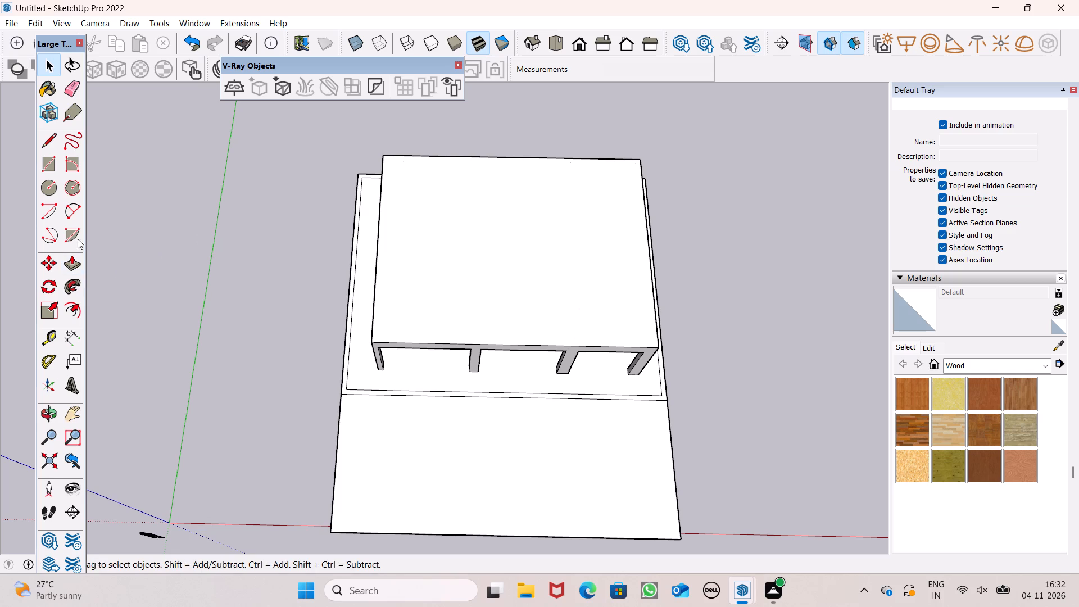
pyautogui.click(69, 309)
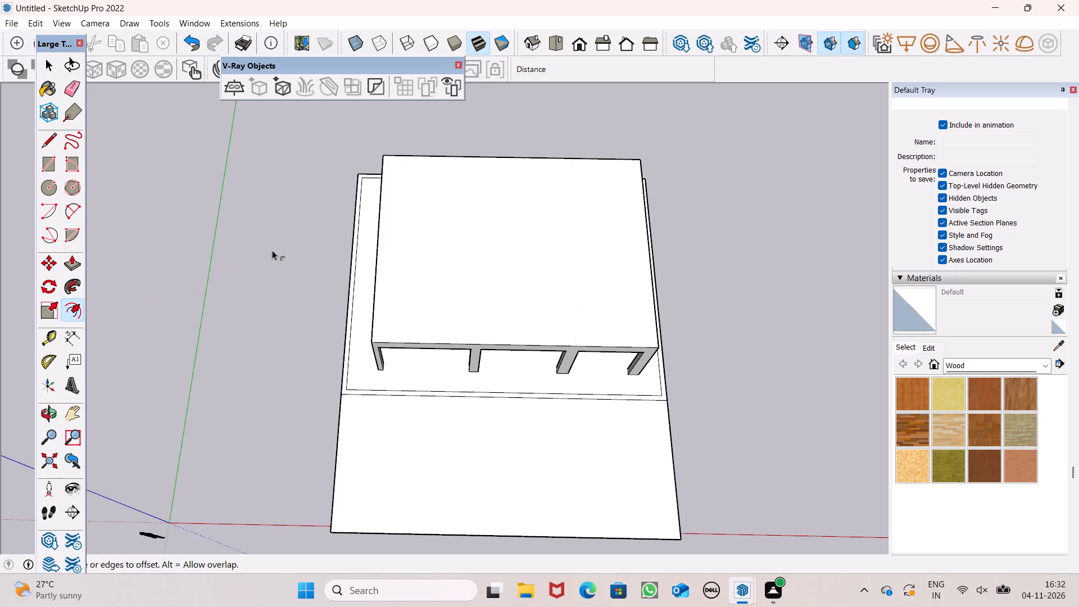
pyautogui.moveTo(427, 172); pyautogui.dragTo(425, 179)
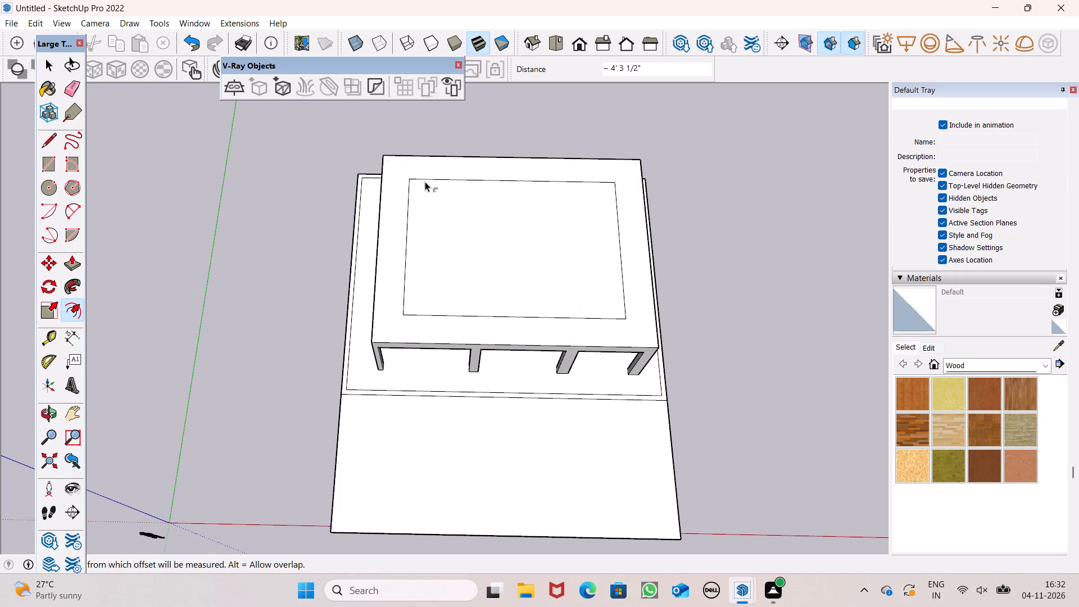
pyautogui.write('9"')
pyautogui.press('Return')
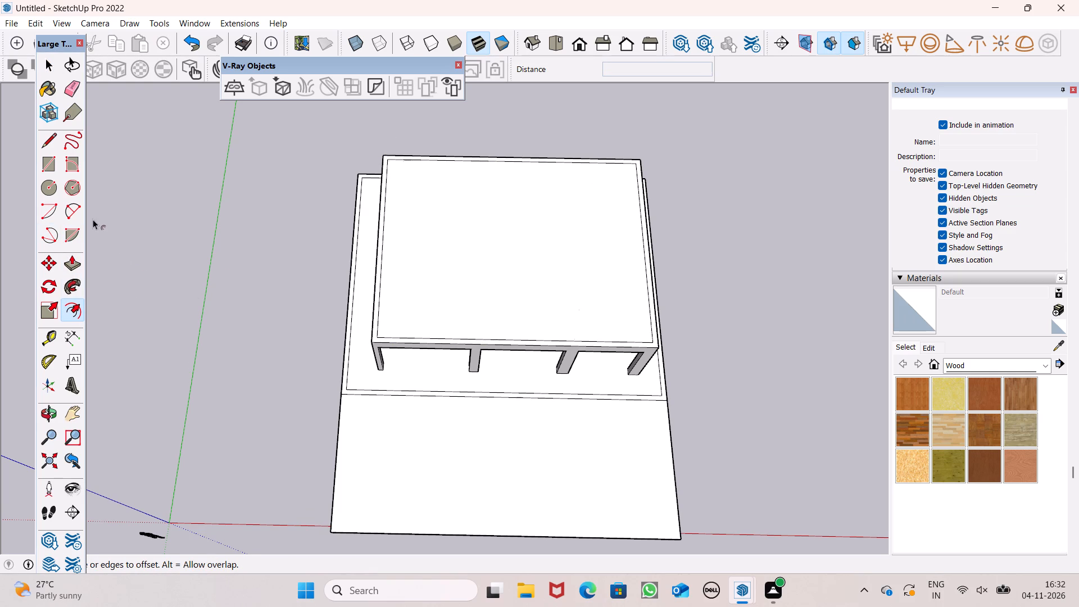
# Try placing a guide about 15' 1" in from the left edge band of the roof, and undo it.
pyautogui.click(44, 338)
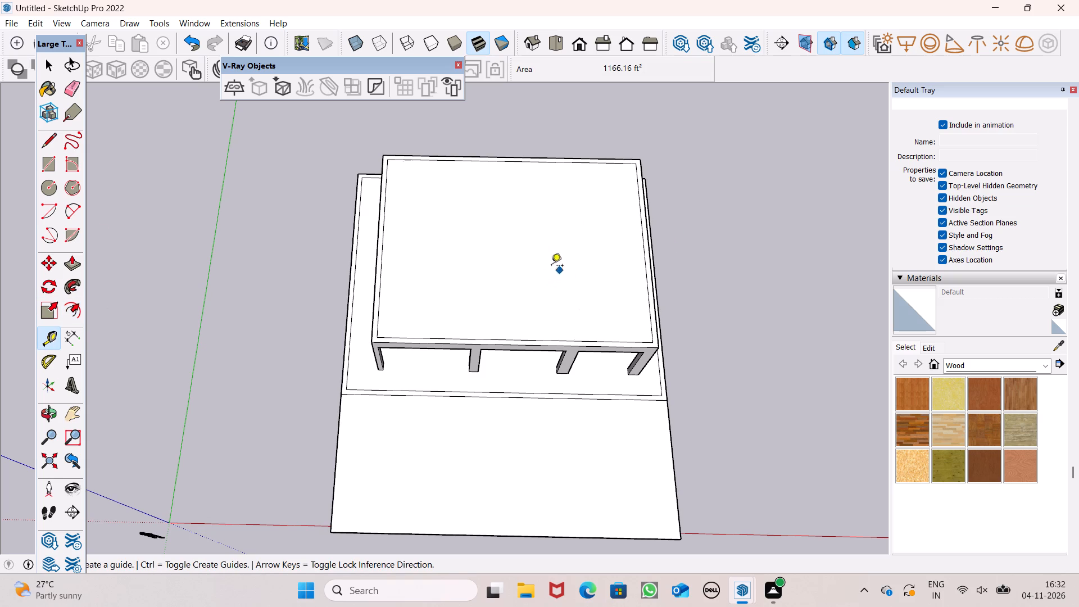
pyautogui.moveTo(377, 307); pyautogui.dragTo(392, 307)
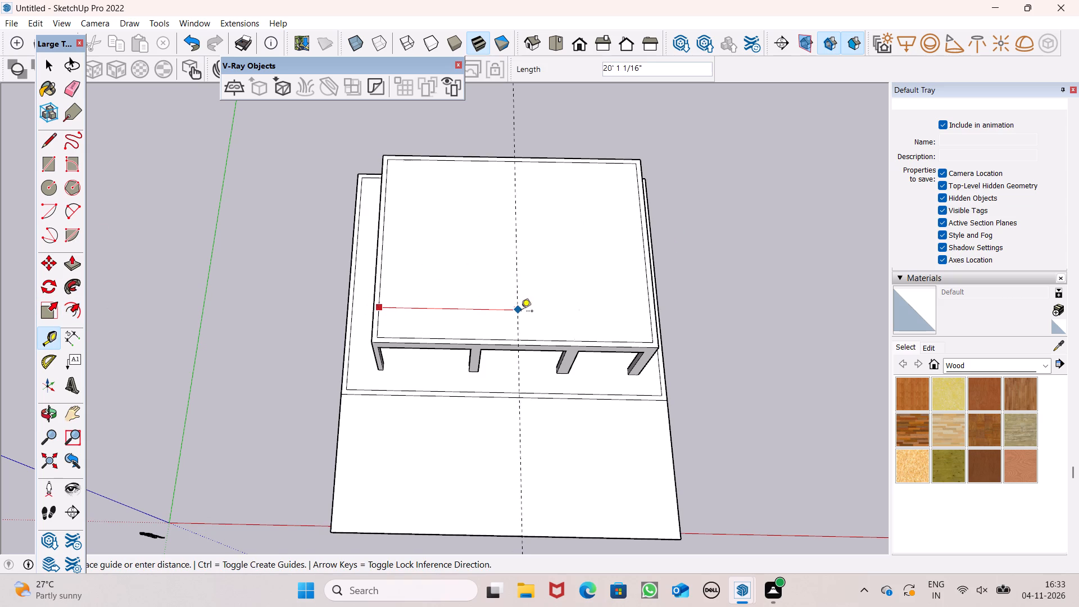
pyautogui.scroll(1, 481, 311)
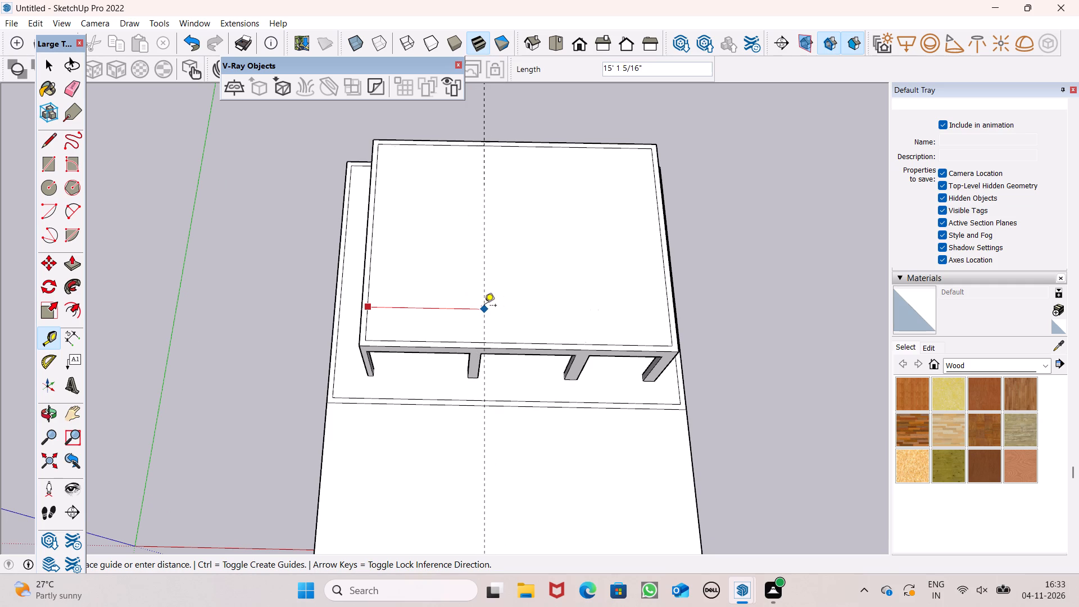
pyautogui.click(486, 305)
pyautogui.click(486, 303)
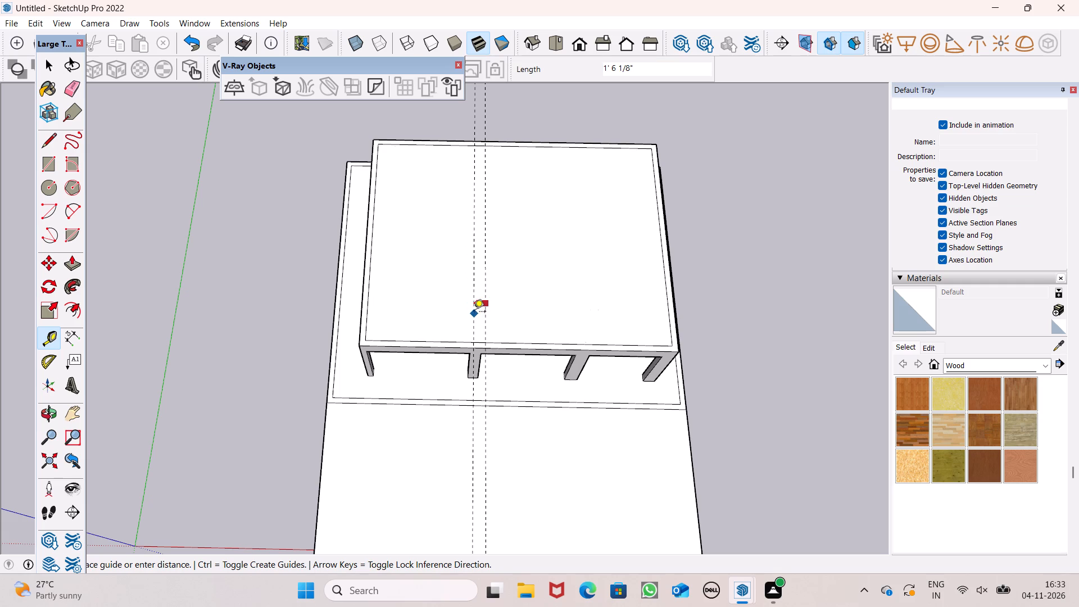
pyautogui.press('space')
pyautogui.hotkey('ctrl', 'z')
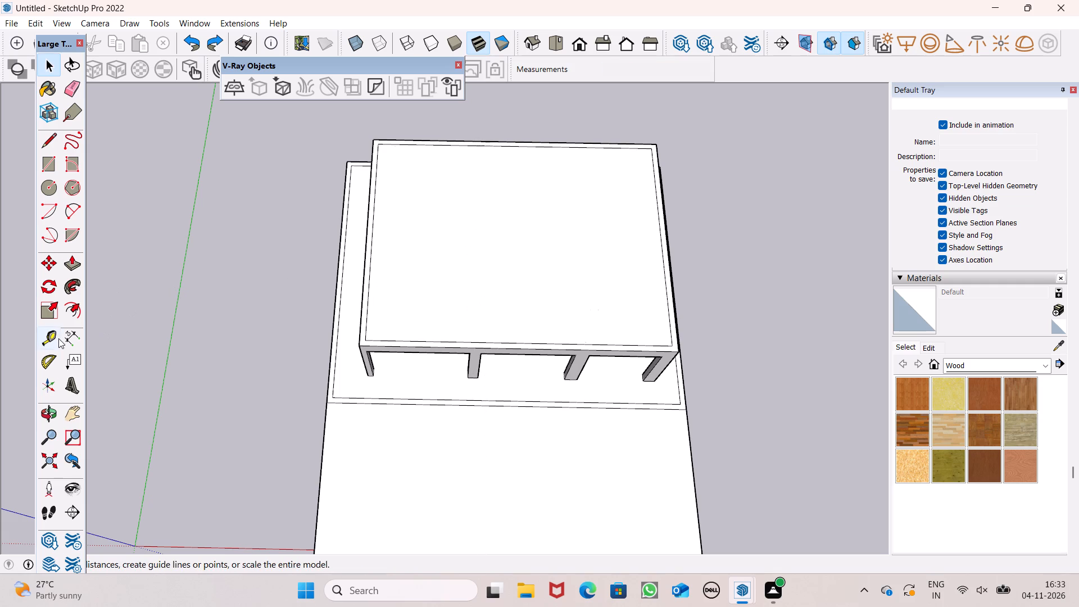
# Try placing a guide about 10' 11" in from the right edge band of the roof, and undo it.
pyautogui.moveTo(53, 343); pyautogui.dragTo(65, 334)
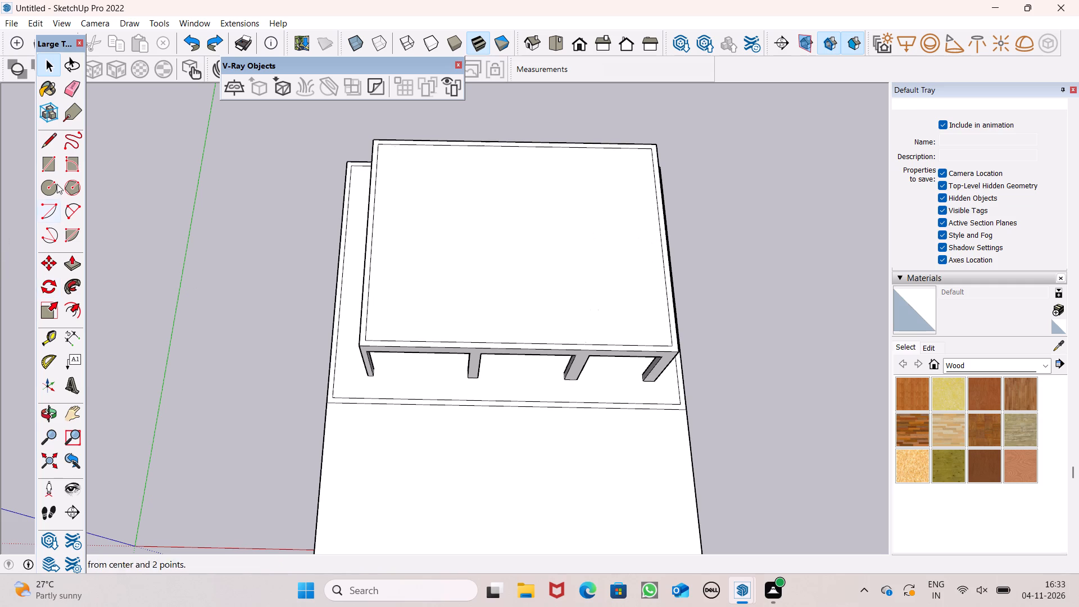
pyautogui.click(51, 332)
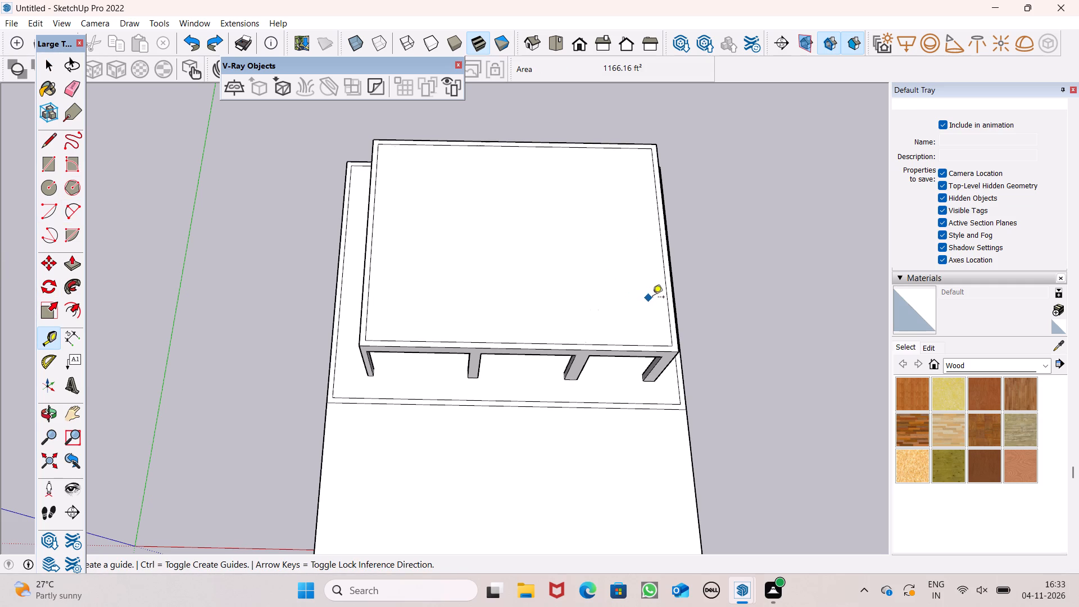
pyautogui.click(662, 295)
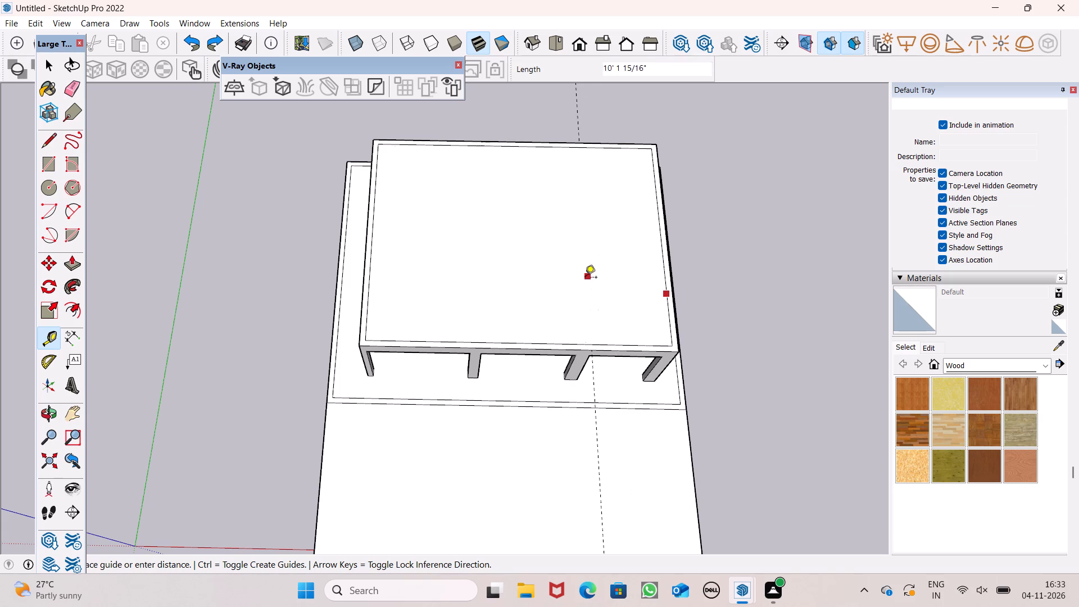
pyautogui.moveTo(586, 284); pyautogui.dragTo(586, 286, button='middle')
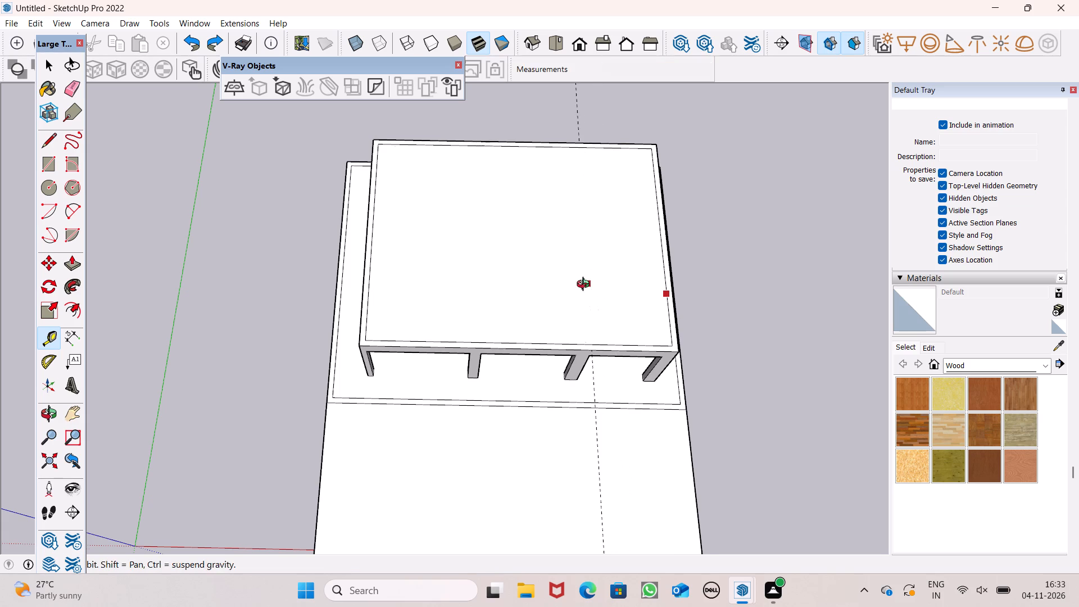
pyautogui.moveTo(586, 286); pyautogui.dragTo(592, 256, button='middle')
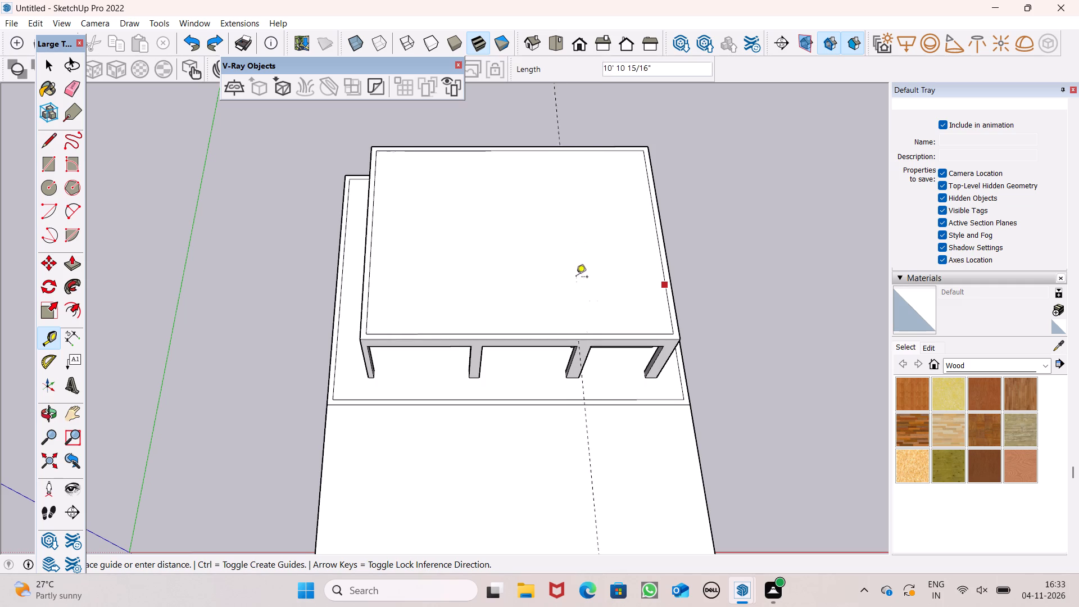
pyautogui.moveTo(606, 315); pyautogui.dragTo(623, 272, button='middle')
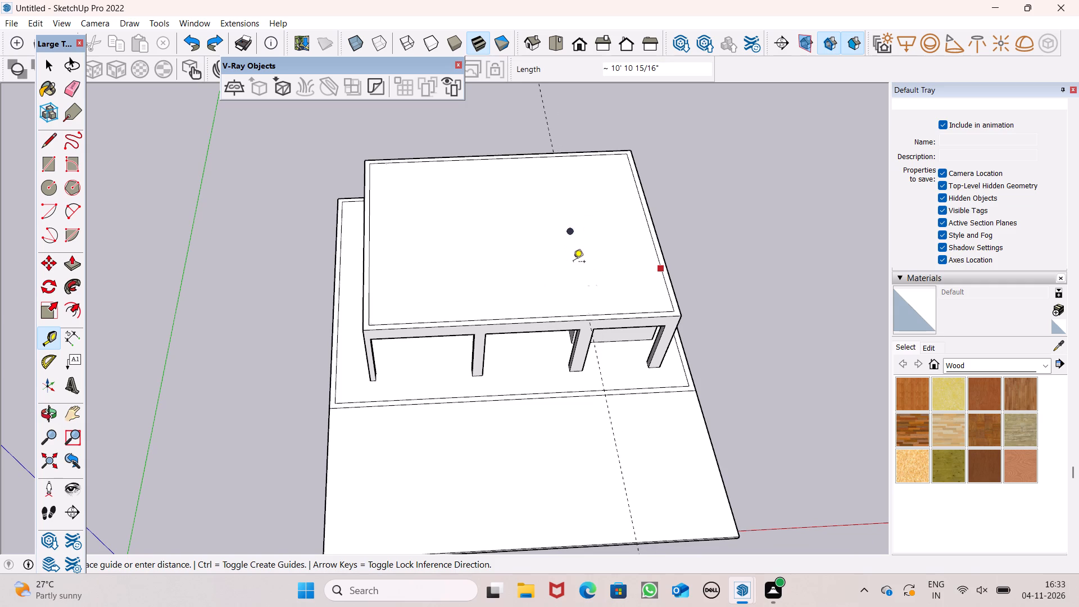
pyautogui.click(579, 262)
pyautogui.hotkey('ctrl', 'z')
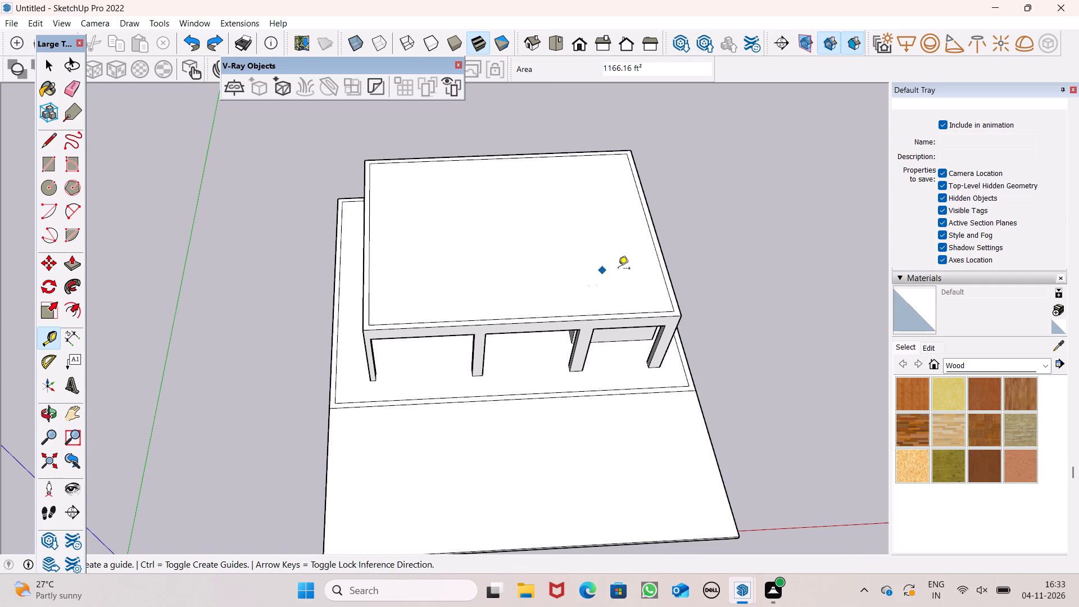
# Place a guide 11' 11" in from the roof's right edge band at the third front column, and a parallel guide 6" further in.
pyautogui.click(655, 246)
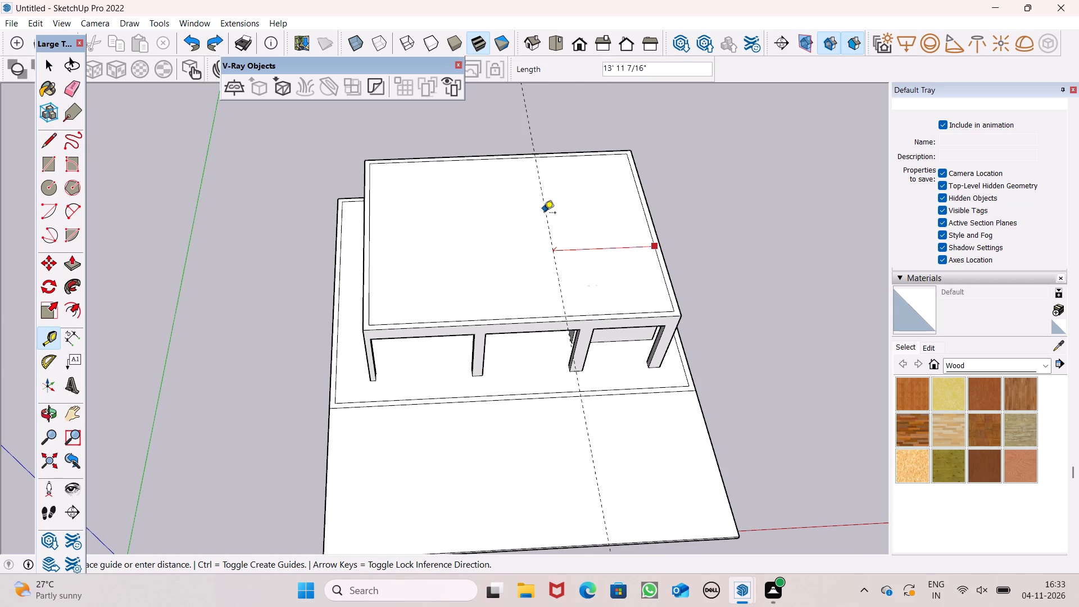
pyautogui.click(583, 319)
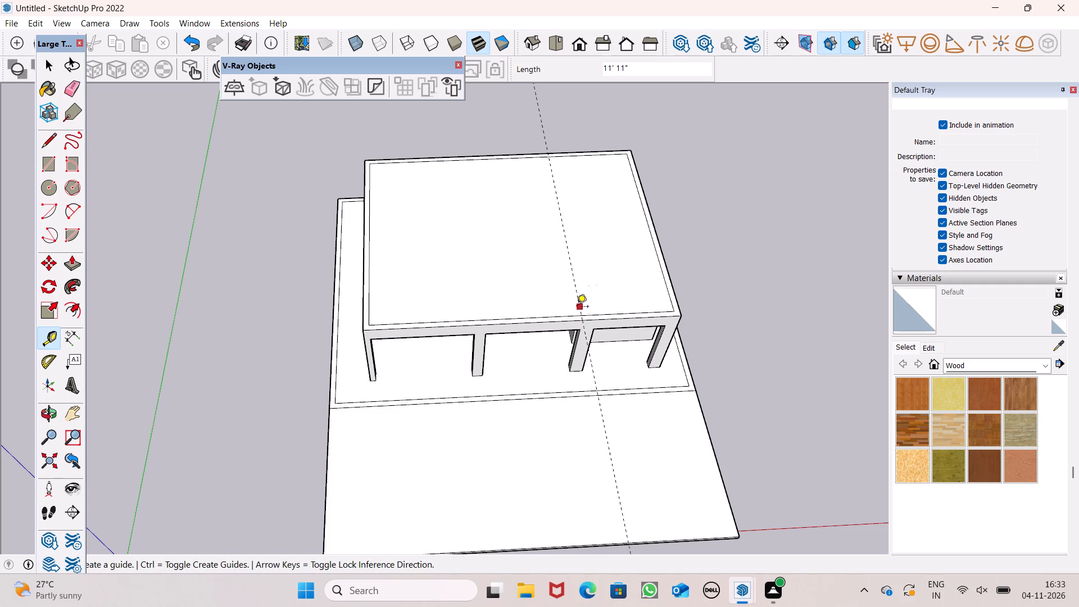
pyautogui.click(577, 307)
pyautogui.write('6"')
pyautogui.press('Return')
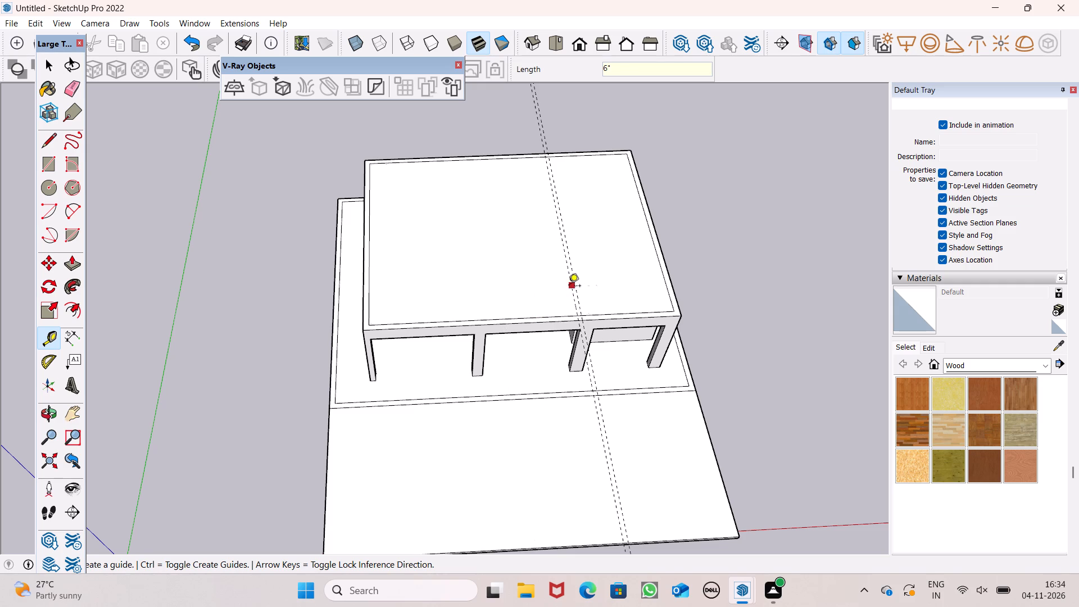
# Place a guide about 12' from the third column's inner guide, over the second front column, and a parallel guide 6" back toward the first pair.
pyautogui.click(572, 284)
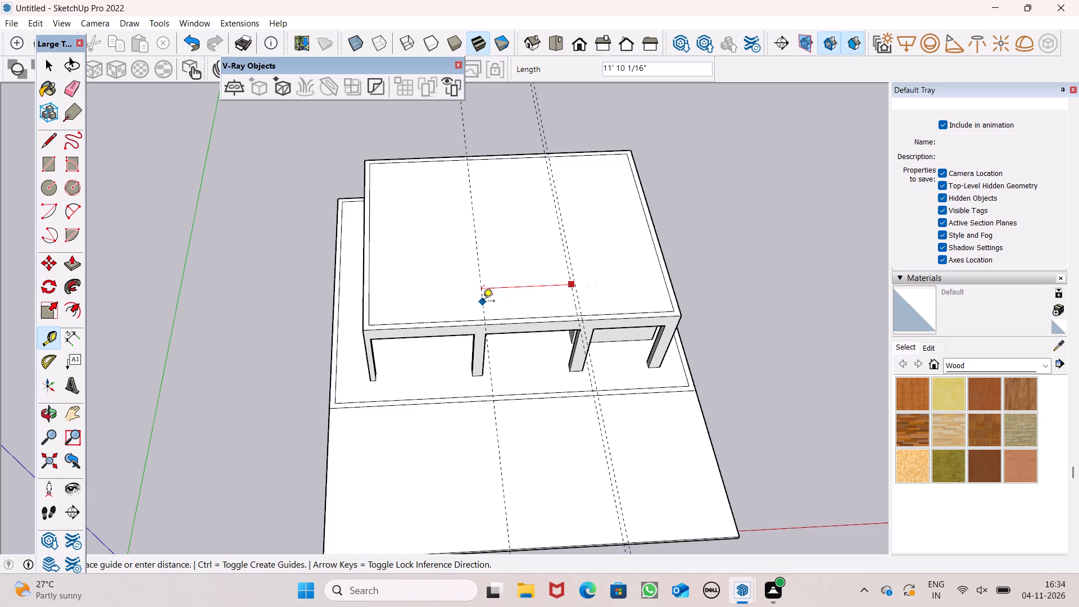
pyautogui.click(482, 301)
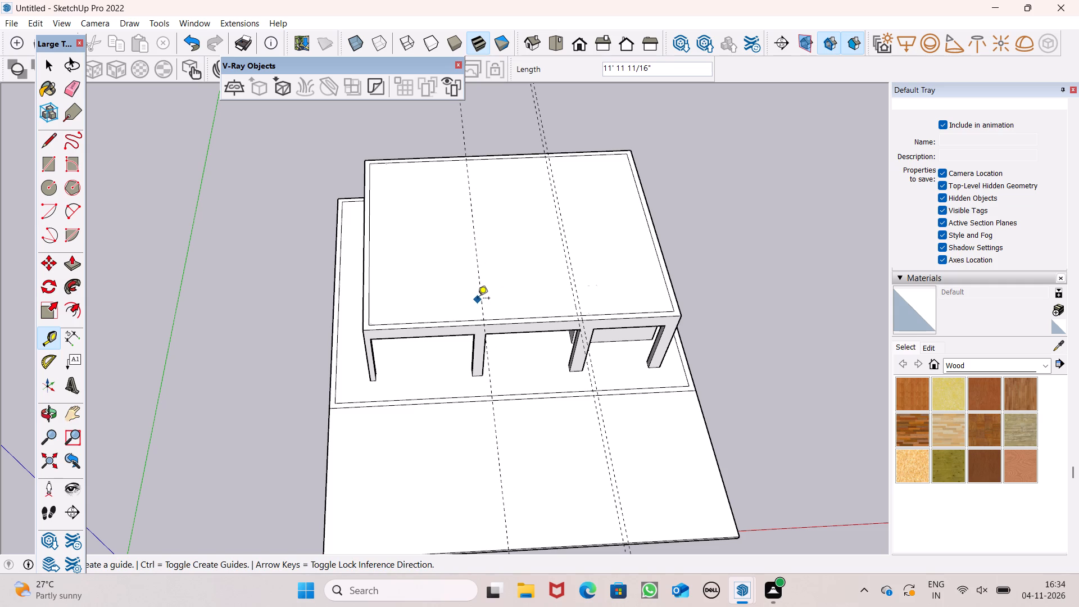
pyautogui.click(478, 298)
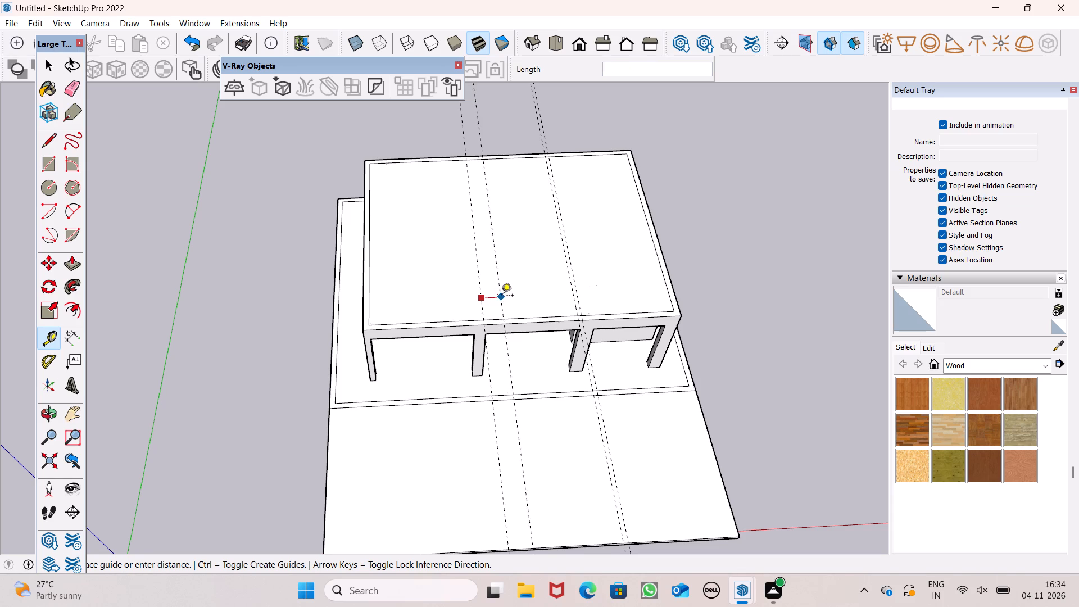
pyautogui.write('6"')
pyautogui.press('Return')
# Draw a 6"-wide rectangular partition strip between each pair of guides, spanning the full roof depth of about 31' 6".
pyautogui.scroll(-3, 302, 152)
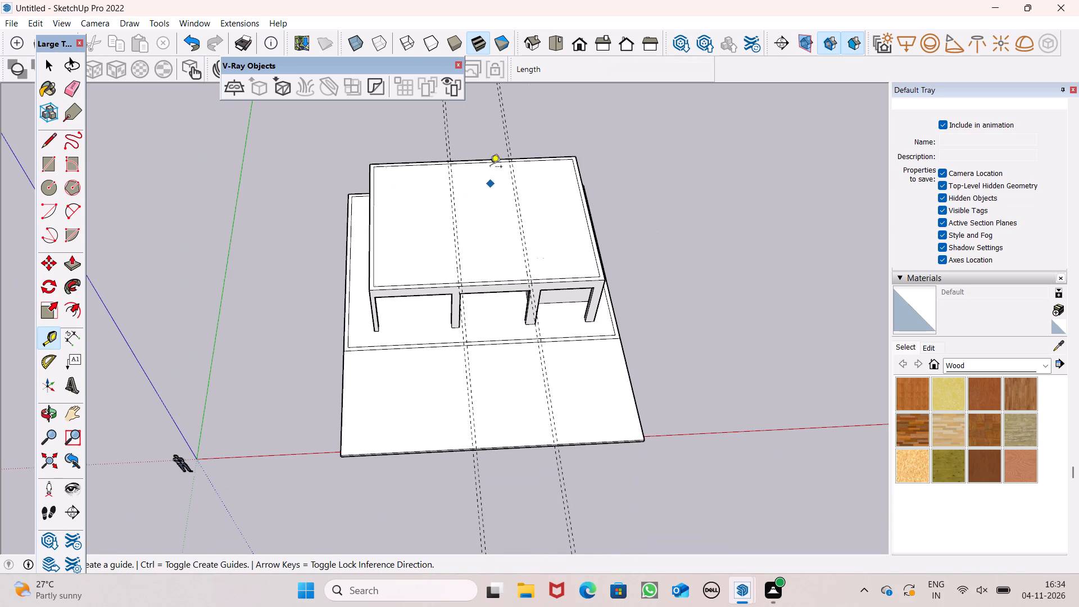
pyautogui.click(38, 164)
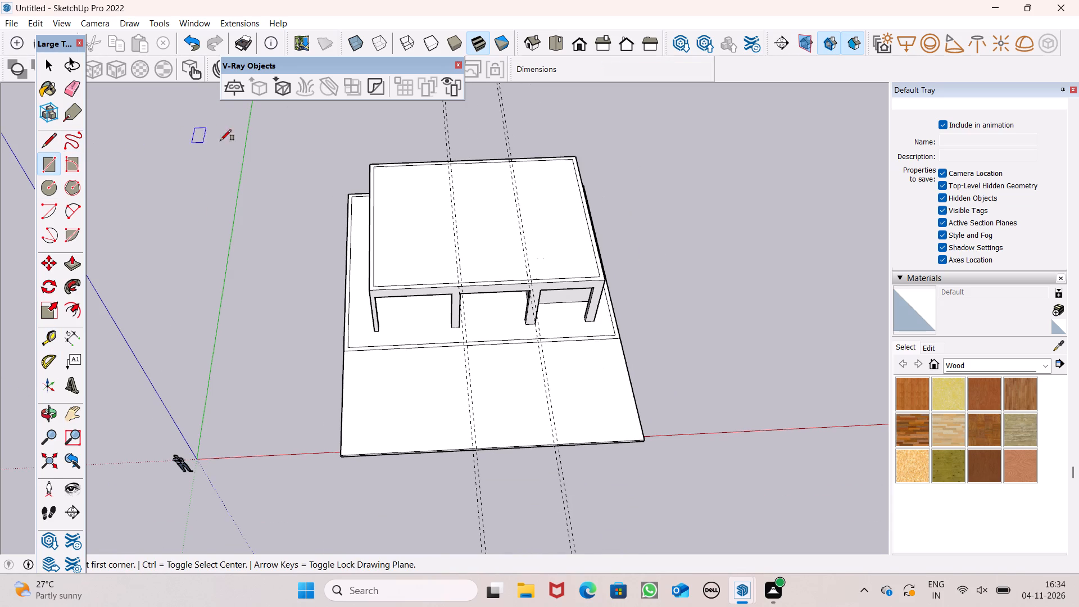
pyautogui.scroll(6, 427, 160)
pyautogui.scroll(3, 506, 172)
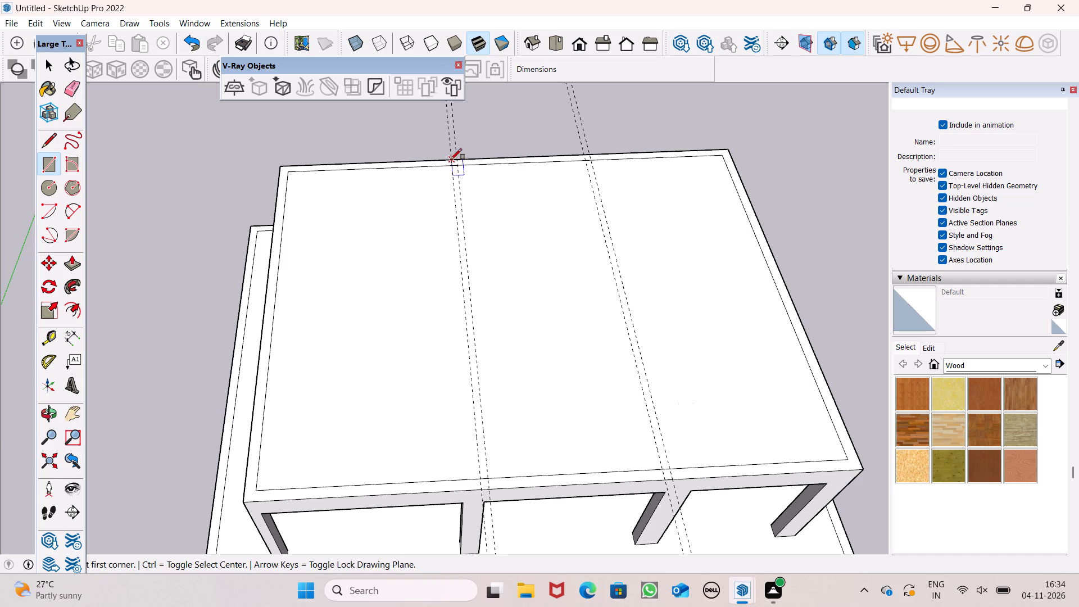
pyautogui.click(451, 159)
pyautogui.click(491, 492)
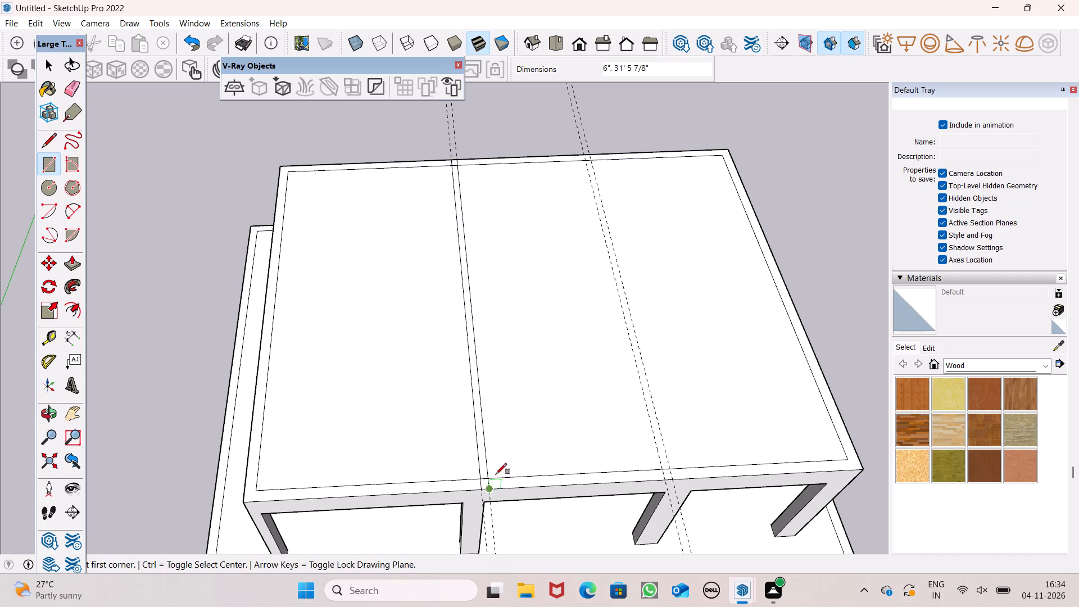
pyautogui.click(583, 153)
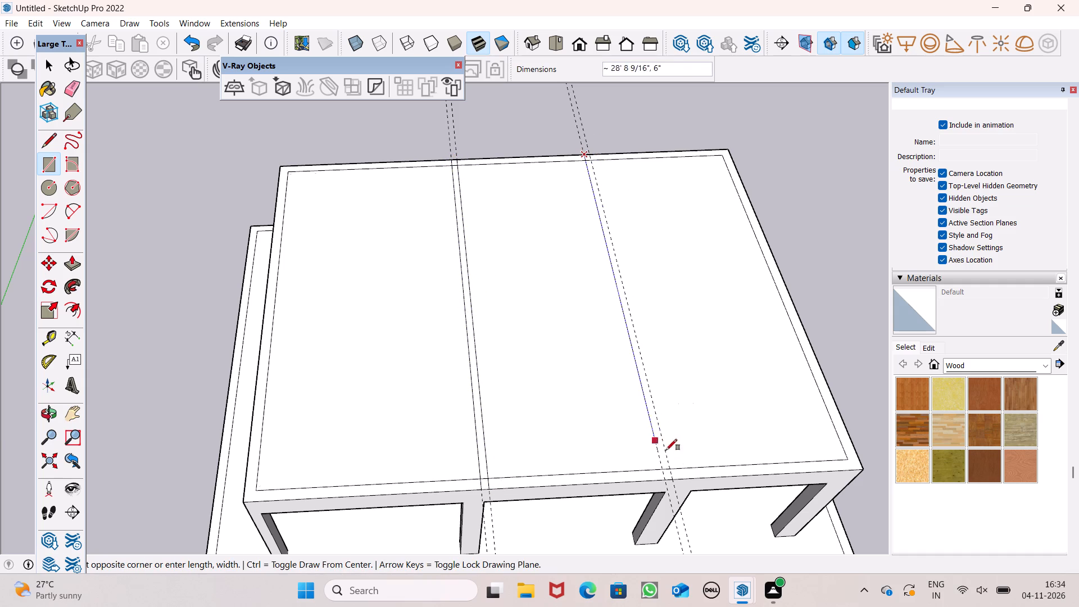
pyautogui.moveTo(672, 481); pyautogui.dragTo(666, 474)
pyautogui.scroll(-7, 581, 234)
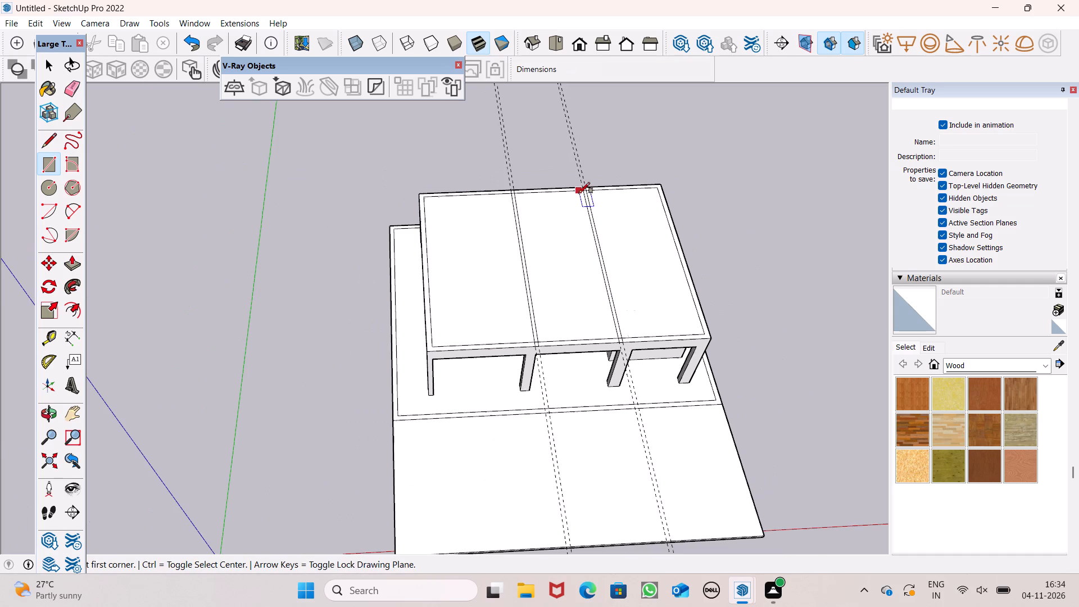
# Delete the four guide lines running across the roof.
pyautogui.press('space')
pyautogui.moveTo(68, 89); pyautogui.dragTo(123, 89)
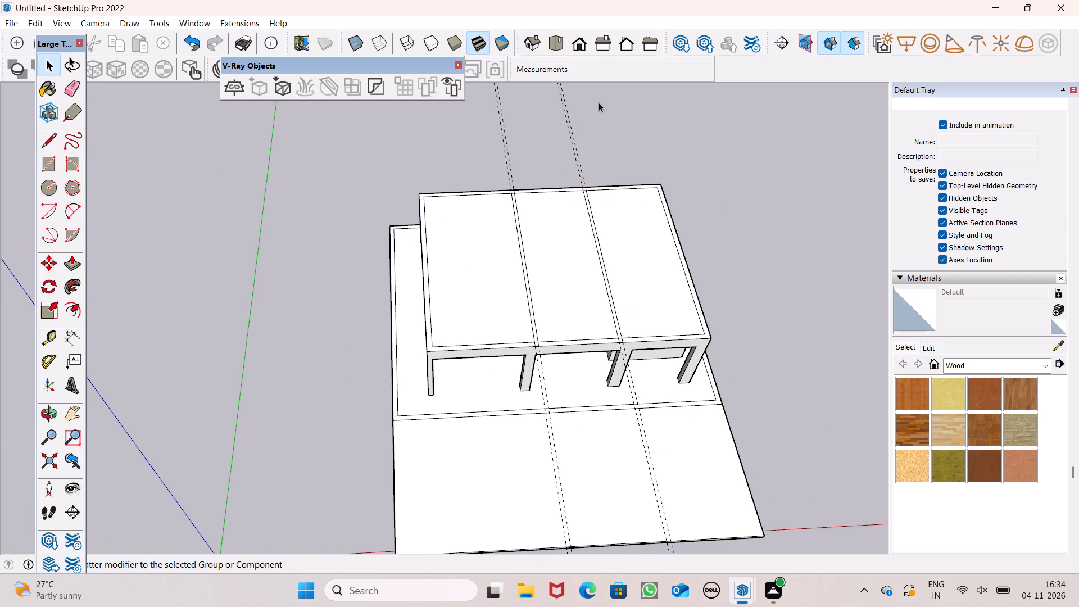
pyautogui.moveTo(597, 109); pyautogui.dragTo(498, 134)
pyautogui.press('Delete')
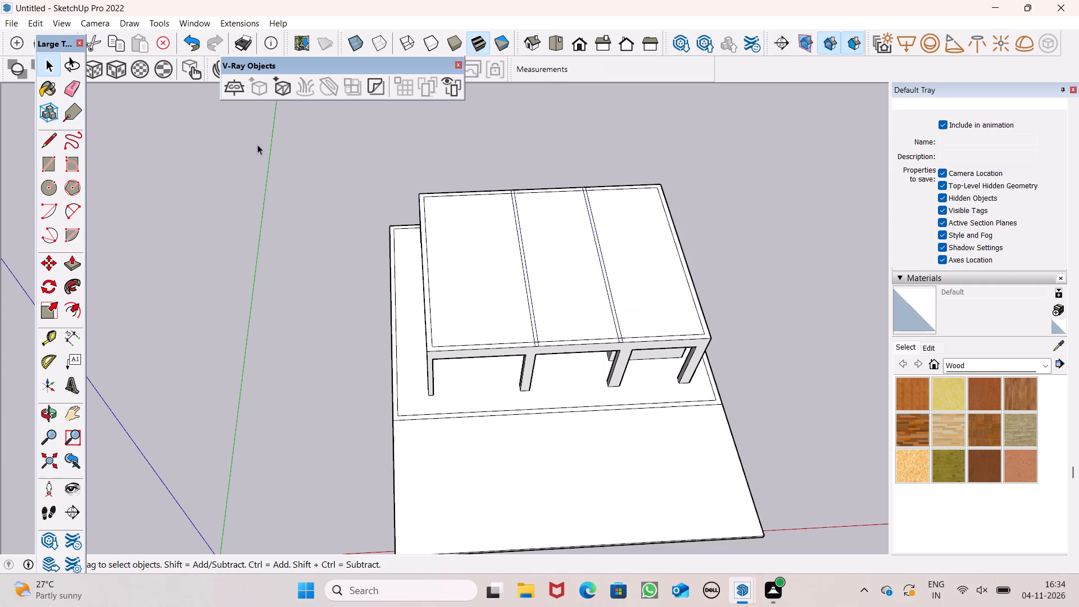
# Examine the roof and its two partition strips from several viewing angles.
pyautogui.moveTo(423, 181); pyautogui.dragTo(407, 432, button='middle')
pyautogui.scroll(-1, 436, 206)
pyautogui.moveTo(505, 232); pyautogui.dragTo(539, 0, button='middle')
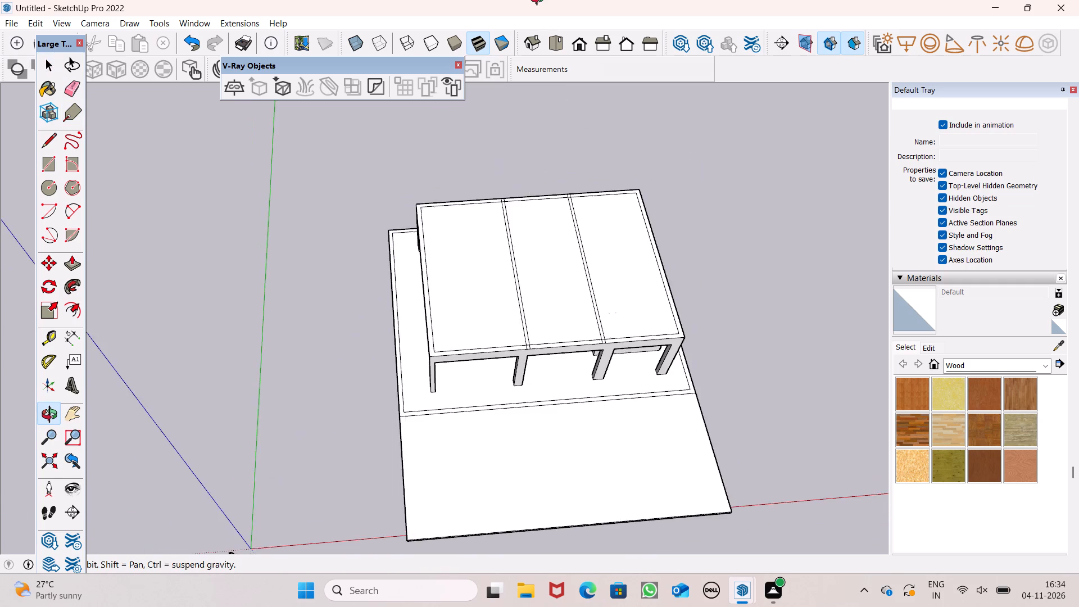
pyautogui.moveTo(539, 0); pyautogui.dragTo(526, 6, button='middle')
pyautogui.moveTo(559, 201); pyautogui.dragTo(560, 129, button='middle')
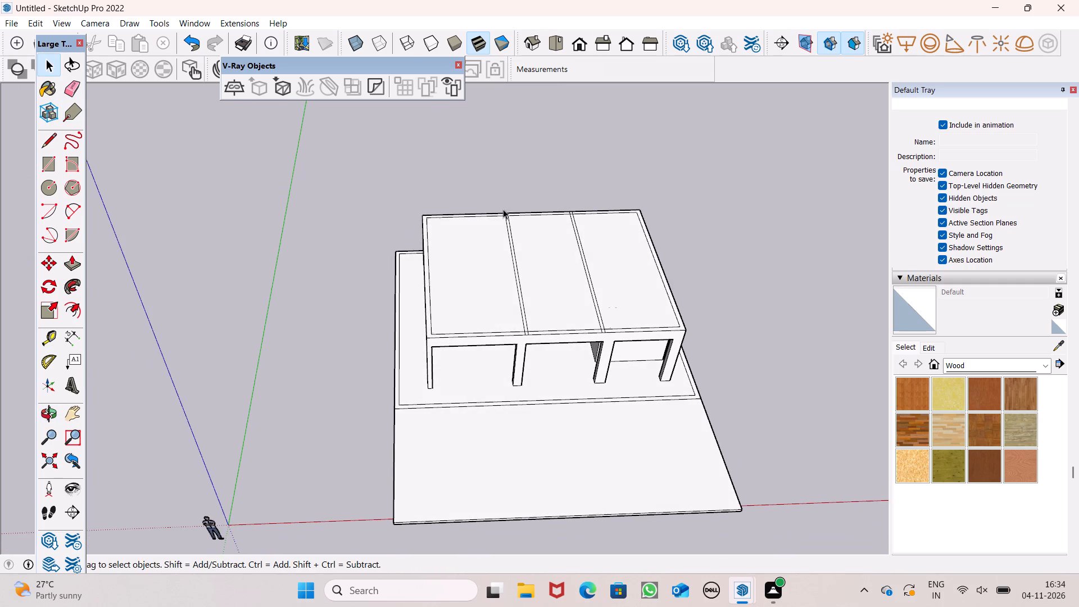
pyautogui.moveTo(507, 227); pyautogui.dragTo(525, 164, button='middle')
pyautogui.scroll(1, 525, 164)
pyautogui.moveTo(612, 242); pyautogui.dragTo(593, 222, button='middle')
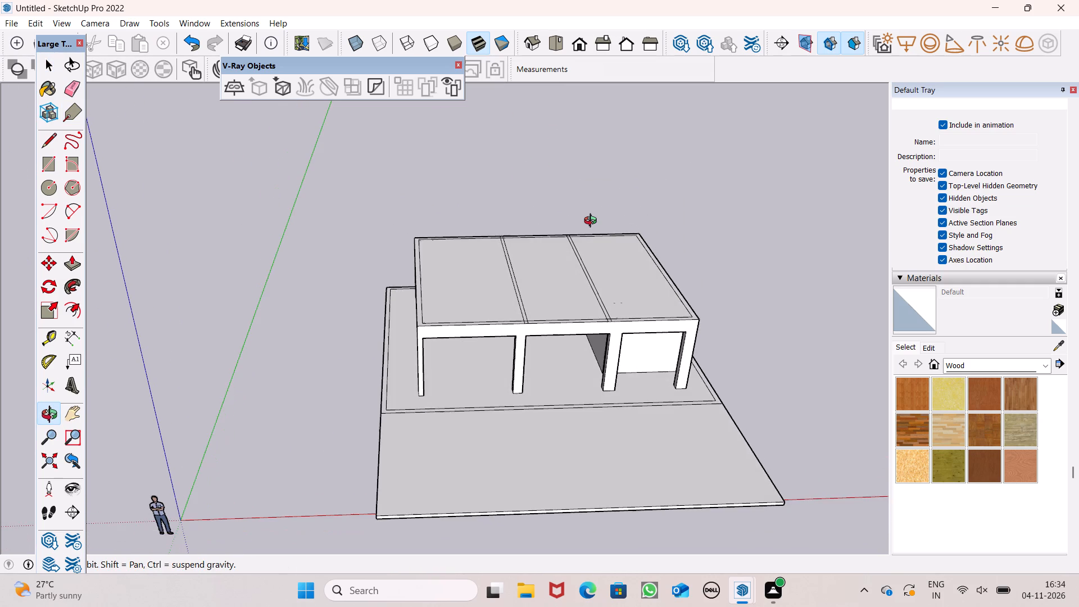
pyautogui.moveTo(593, 222); pyautogui.dragTo(590, 314, button='middle')
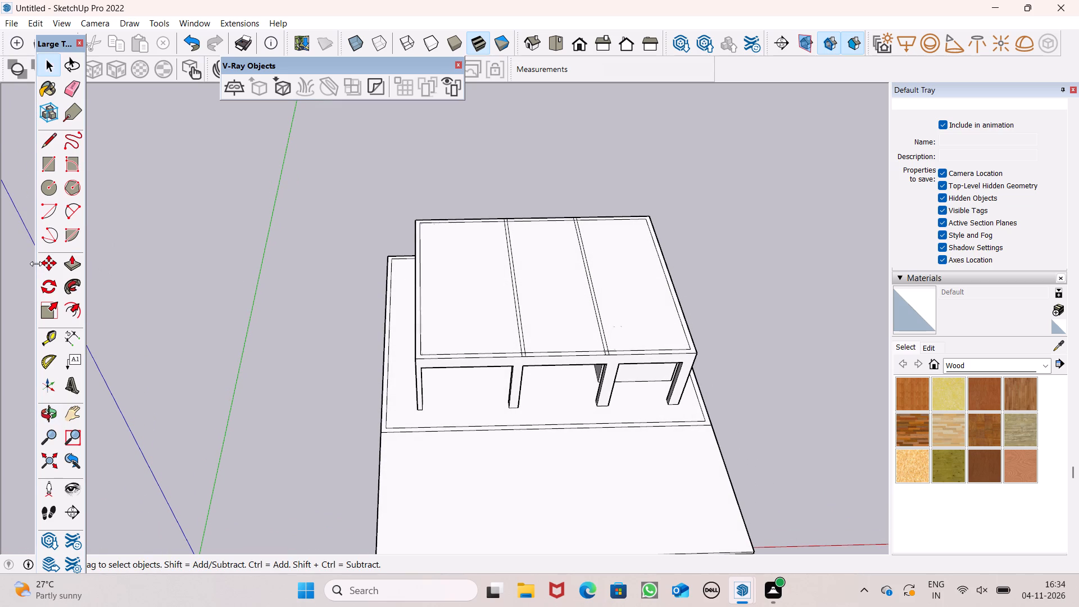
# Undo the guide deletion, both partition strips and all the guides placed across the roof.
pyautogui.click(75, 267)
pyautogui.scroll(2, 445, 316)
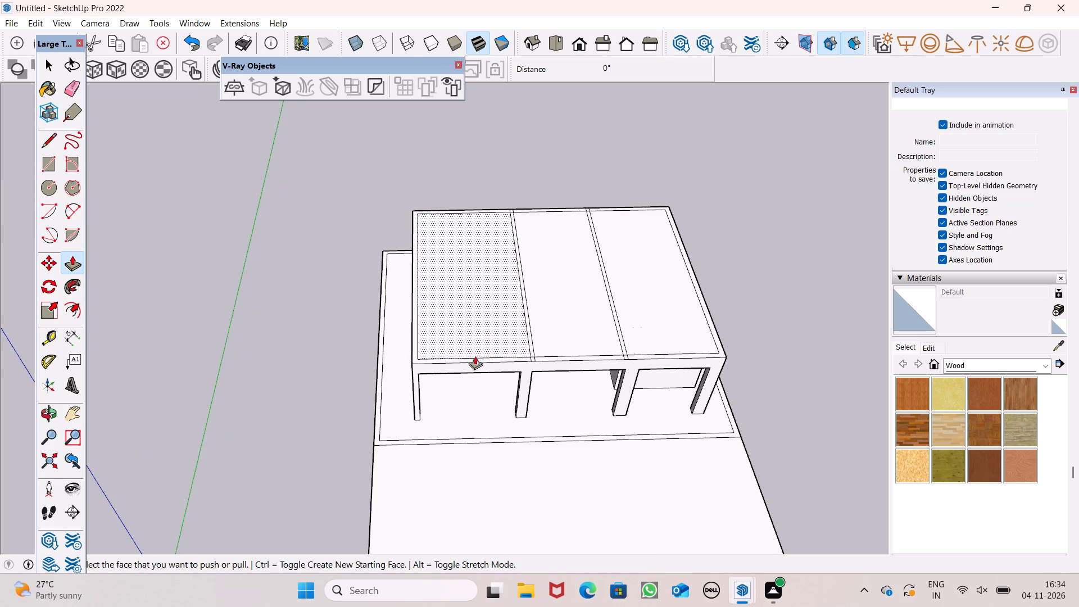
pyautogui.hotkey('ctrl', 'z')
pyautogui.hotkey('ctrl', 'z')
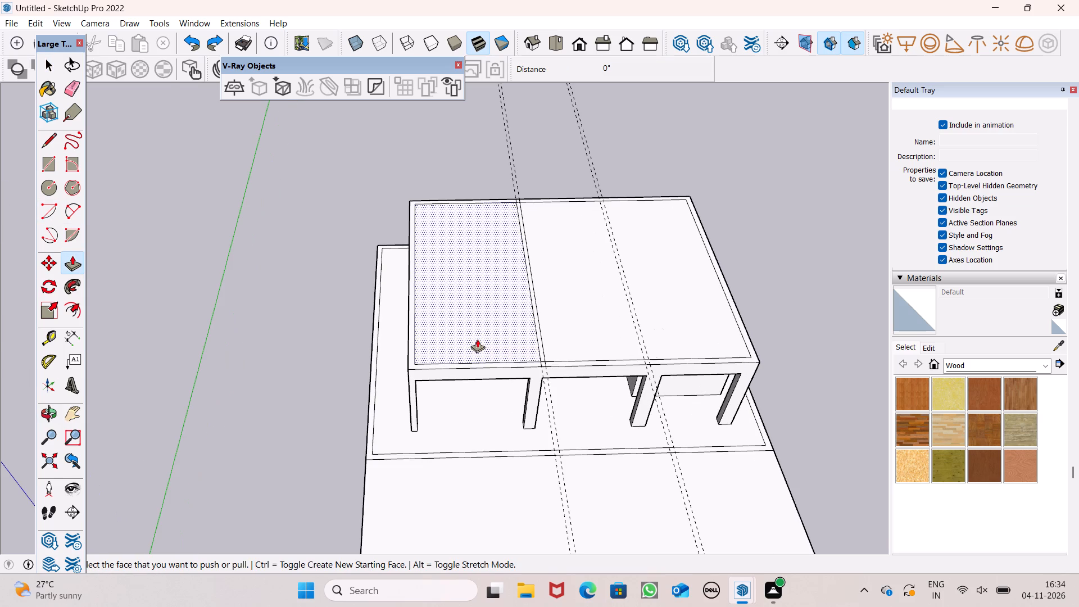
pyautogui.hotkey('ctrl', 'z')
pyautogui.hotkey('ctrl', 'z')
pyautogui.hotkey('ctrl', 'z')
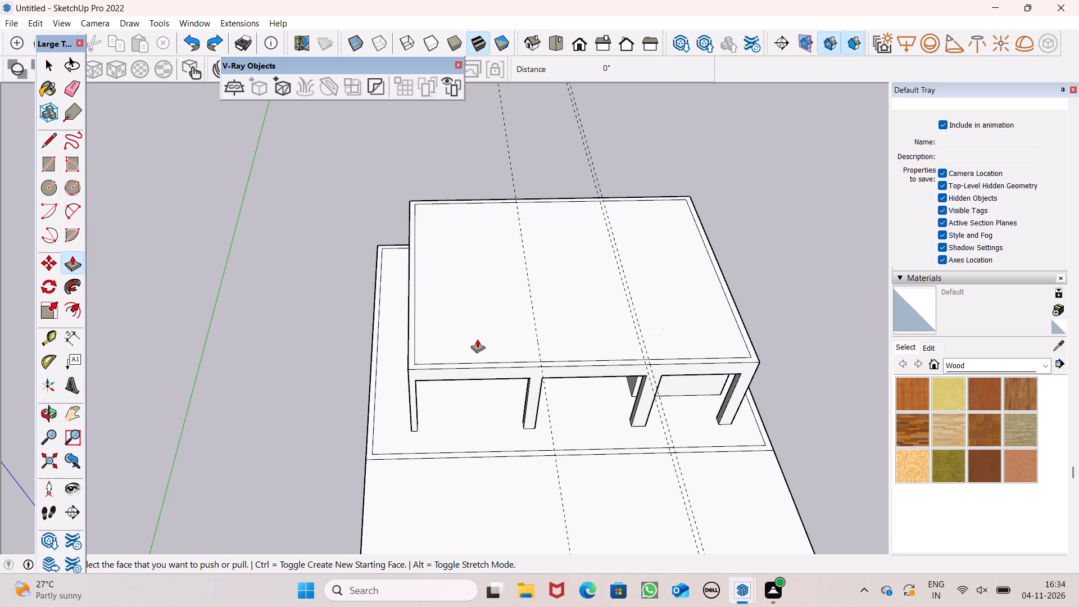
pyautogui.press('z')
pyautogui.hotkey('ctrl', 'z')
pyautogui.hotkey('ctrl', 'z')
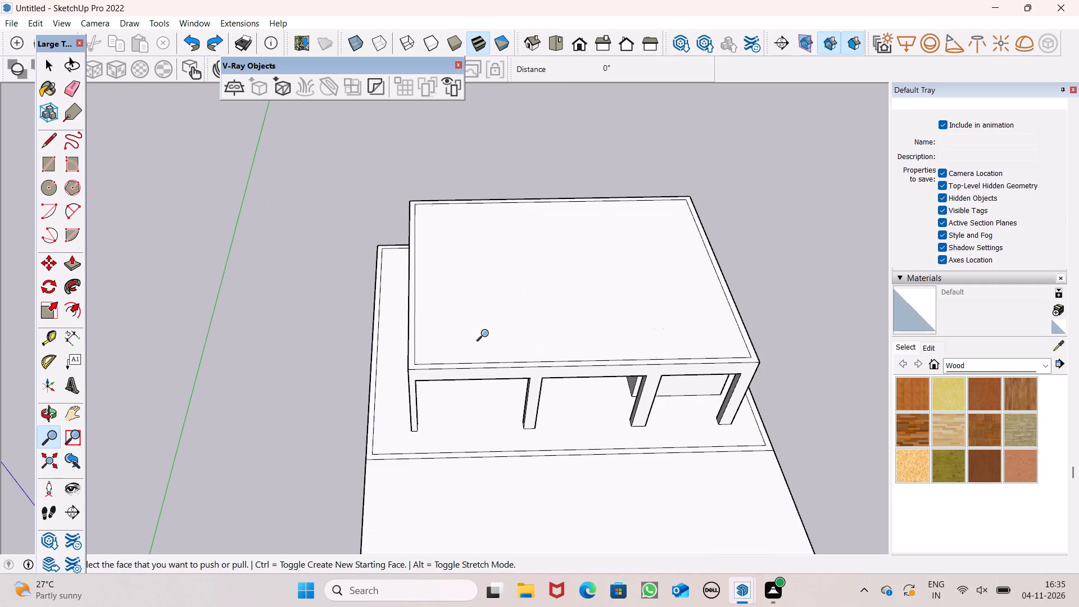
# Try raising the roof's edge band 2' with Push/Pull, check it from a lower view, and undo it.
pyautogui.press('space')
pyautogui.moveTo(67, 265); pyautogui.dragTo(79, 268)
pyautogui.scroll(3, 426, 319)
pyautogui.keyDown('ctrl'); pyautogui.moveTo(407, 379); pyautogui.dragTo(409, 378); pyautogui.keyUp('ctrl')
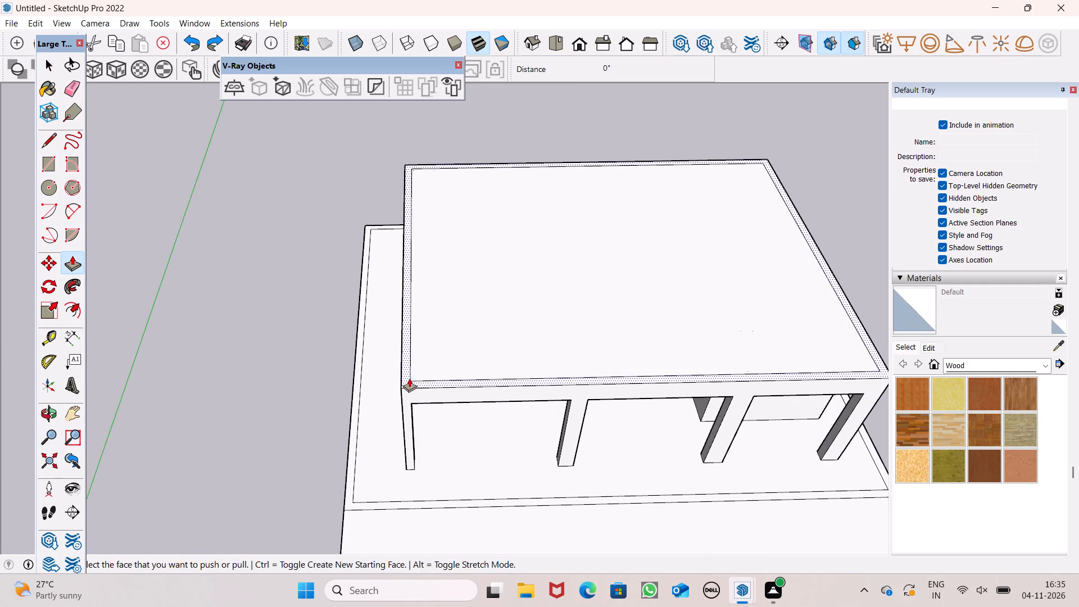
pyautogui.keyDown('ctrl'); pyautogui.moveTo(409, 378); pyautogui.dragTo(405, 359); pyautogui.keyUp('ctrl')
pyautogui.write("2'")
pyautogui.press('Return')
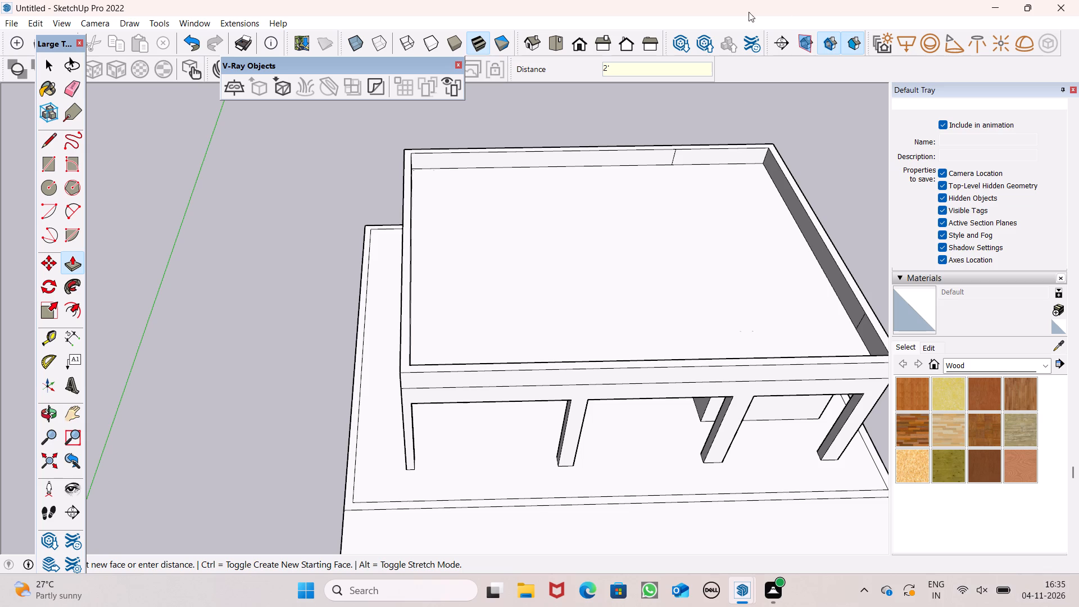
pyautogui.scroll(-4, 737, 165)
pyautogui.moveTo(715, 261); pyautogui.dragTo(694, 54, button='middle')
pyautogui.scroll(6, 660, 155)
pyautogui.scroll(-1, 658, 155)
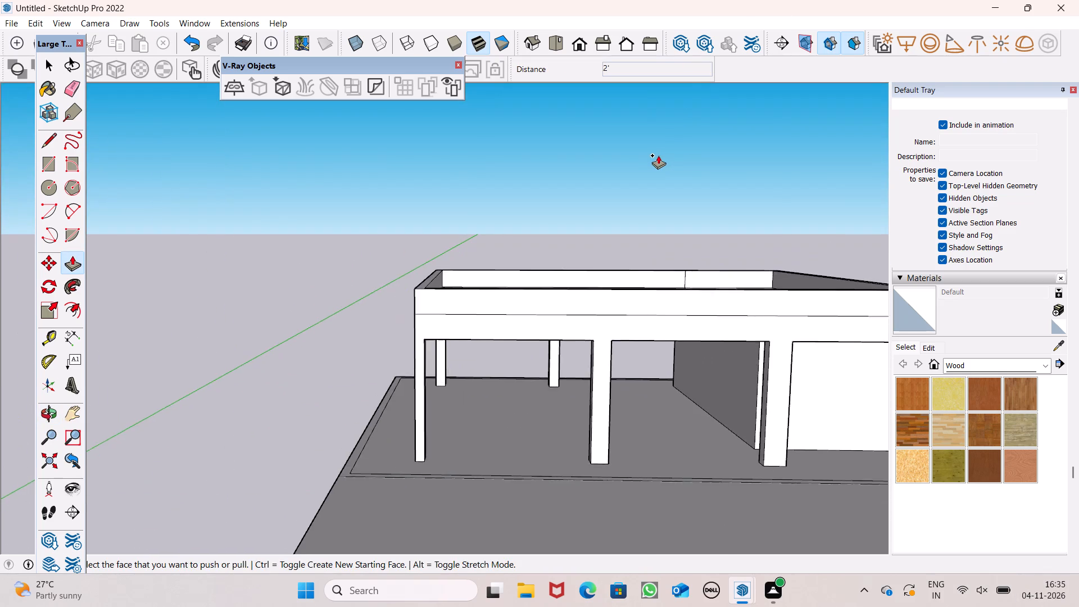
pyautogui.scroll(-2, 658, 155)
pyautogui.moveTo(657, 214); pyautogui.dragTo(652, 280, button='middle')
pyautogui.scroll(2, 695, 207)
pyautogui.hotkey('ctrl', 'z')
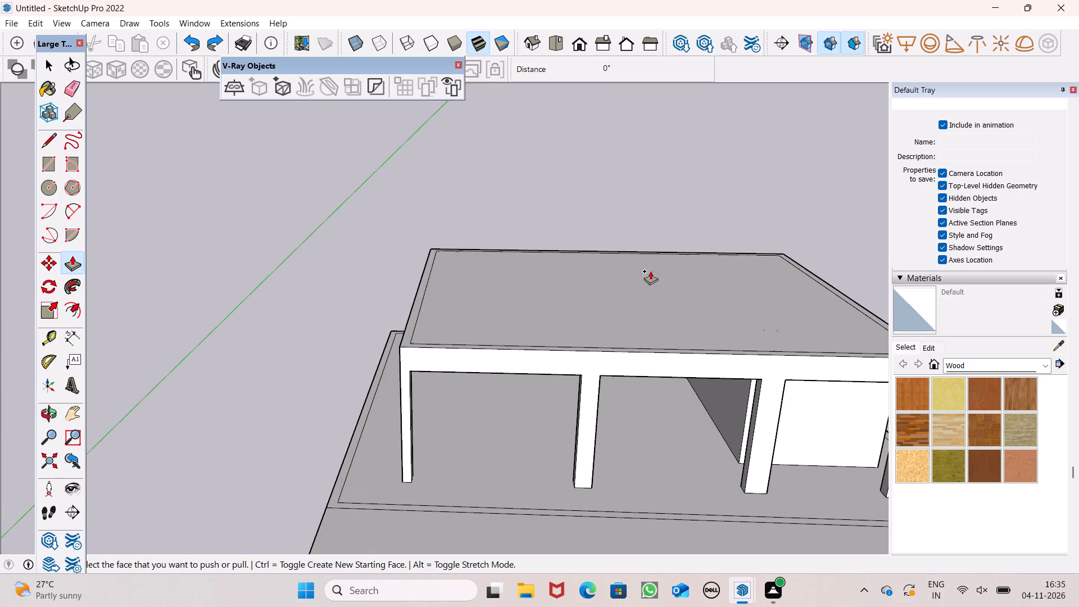
# Extrude the roof's edge band upward 1' 5" with Push/Pull.
pyautogui.scroll(2, 374, 355)
pyautogui.moveTo(414, 338); pyautogui.dragTo(421, 279)
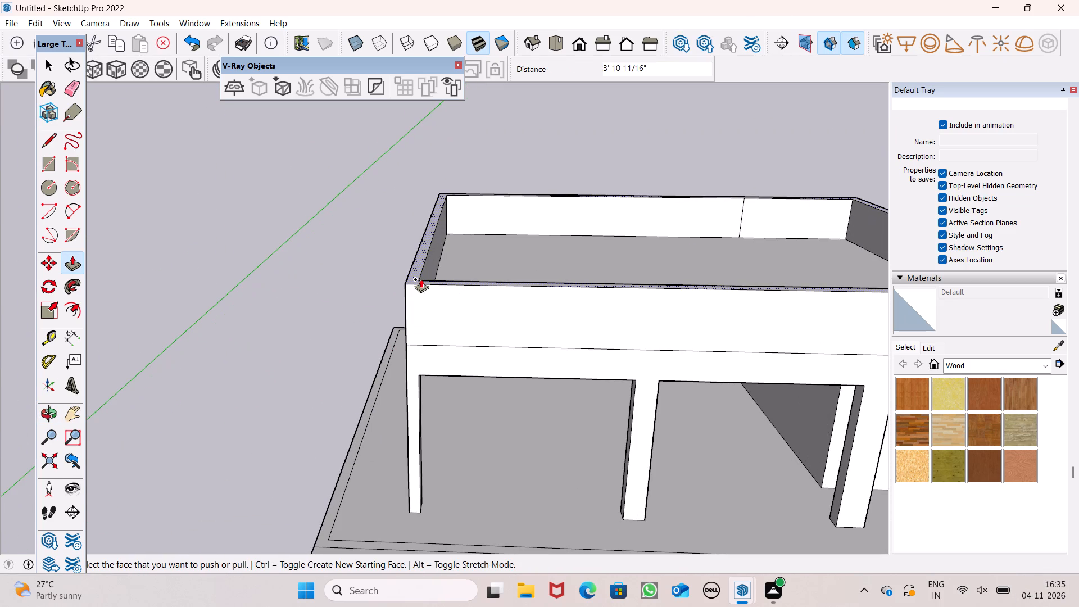
pyautogui.press('1')
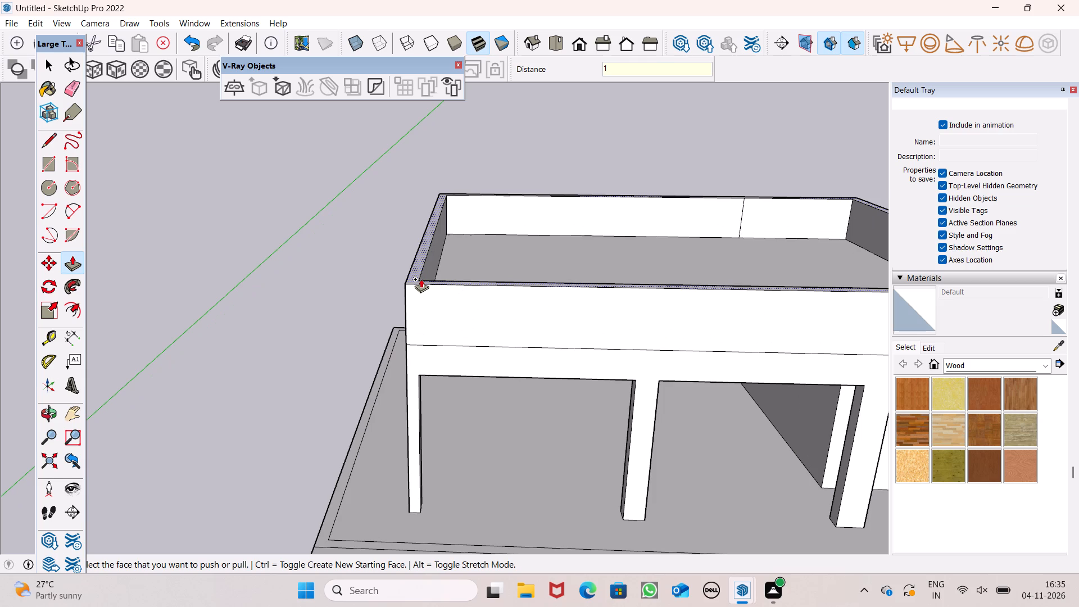
pyautogui.write('\'5"')
pyautogui.press('Return')
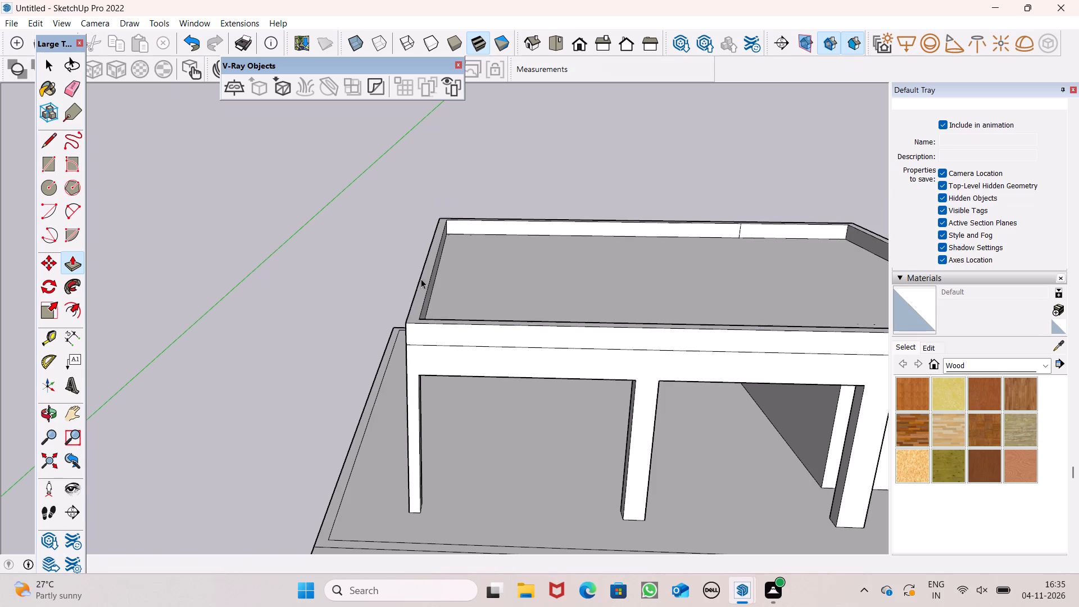
pyautogui.press('space')
# Trace a line about 2' long along the raised band's inner top edge at the front-left corner to cap the opening with a face.
pyautogui.scroll(-5, 510, 237)
pyautogui.moveTo(497, 283); pyautogui.dragTo(492, 364, button='middle')
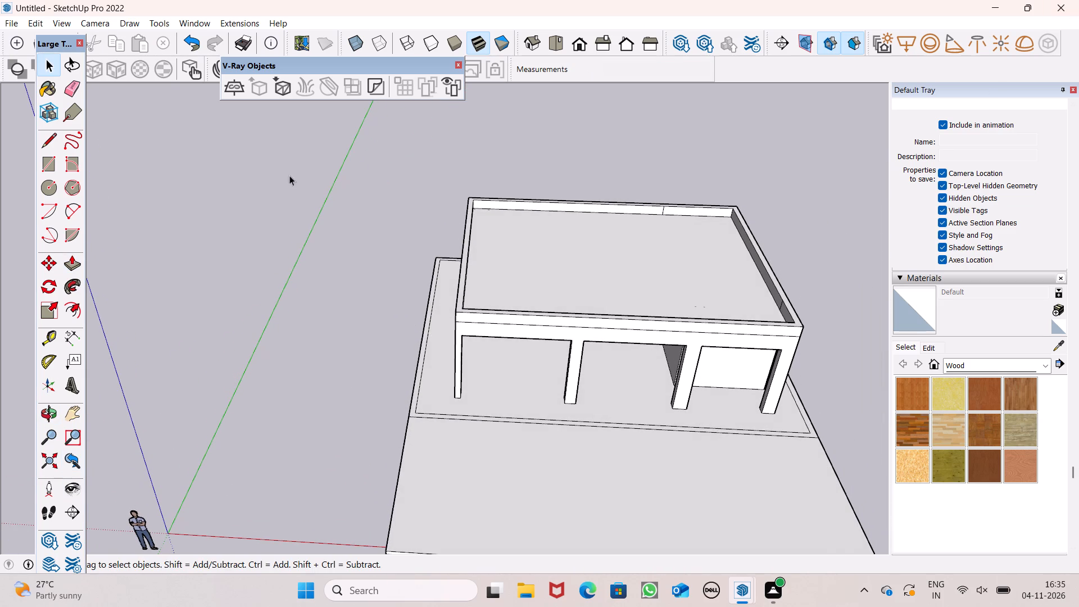
pyautogui.click(49, 136)
pyautogui.scroll(2, 503, 296)
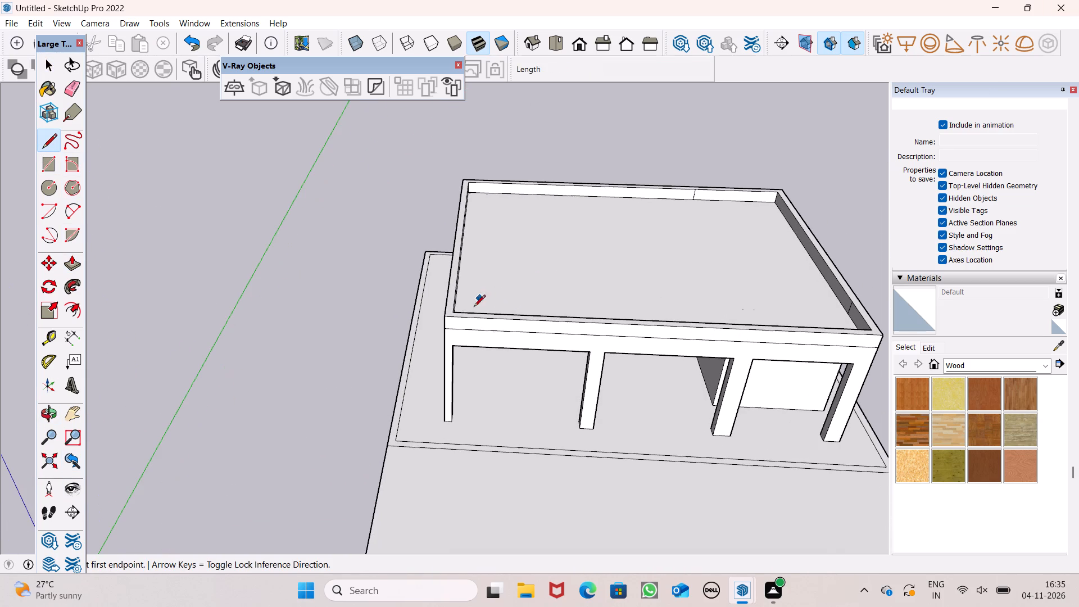
pyautogui.moveTo(464, 311); pyautogui.dragTo(469, 314)
pyautogui.click(485, 314)
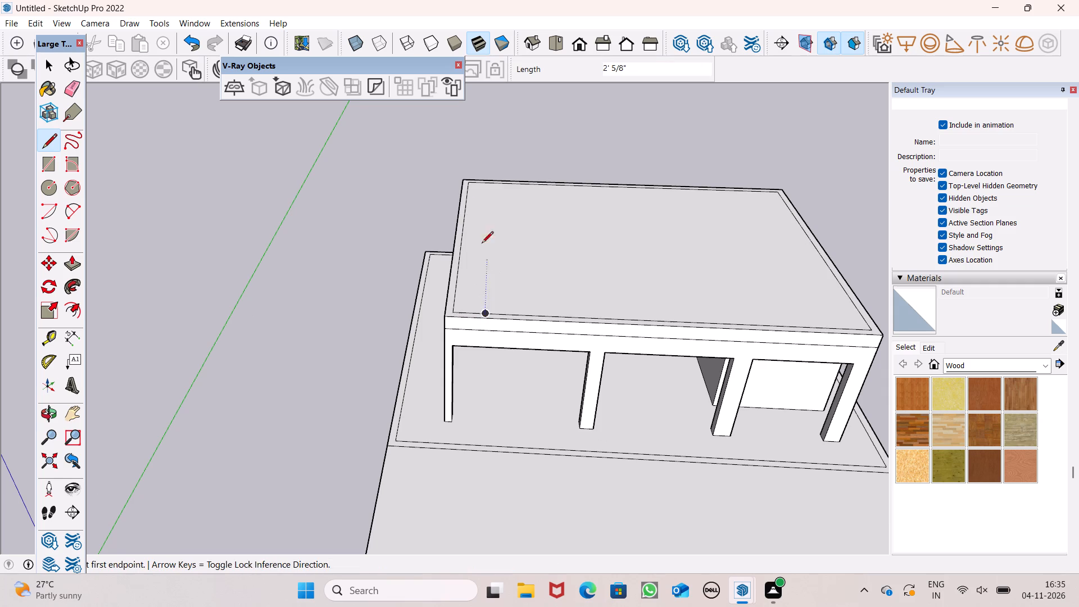
pyautogui.press('space')
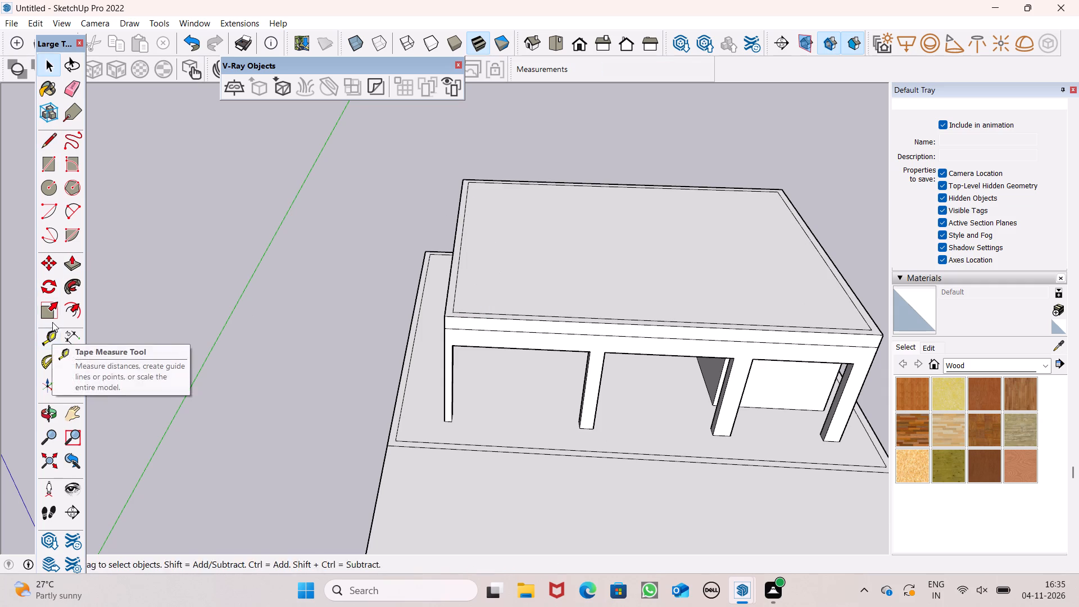
# Place a guide about 11' 11" in from the roof's right inner edge, over the third front column, and a parallel guide 6" further in.
pyautogui.moveTo(48, 345); pyautogui.dragTo(58, 333)
pyautogui.scroll(-4, 441, 201)
pyautogui.moveTo(434, 252); pyautogui.dragTo(441, 336, button='middle')
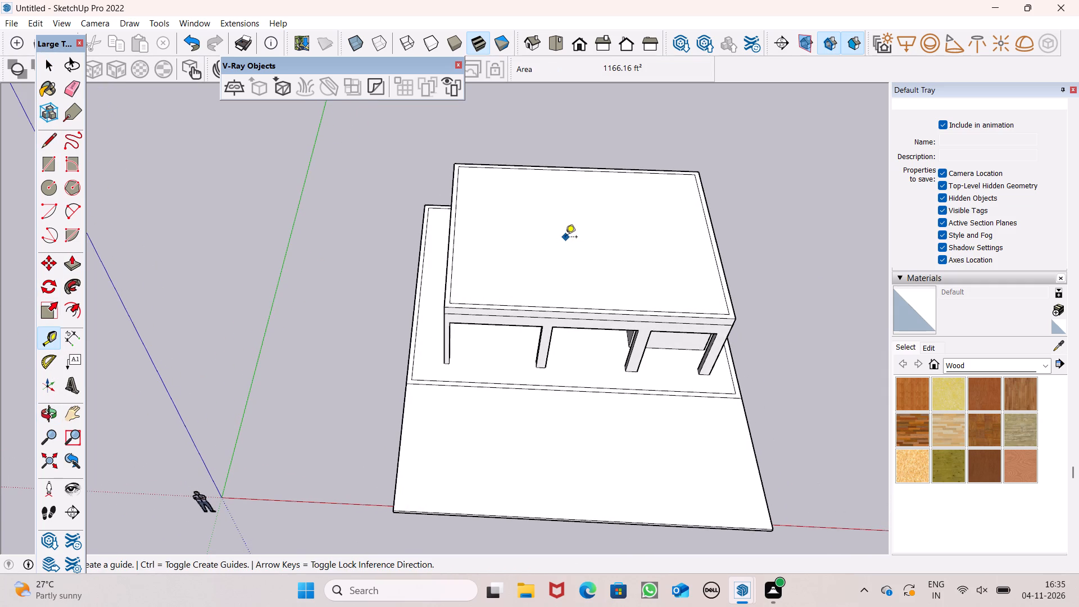
pyautogui.scroll(1, 565, 238)
pyautogui.scroll(-3, 498, 276)
pyautogui.moveTo(613, 301); pyautogui.dragTo(611, 386, button='middle')
pyautogui.scroll(1, 613, 301)
pyautogui.scroll(4, 619, 216)
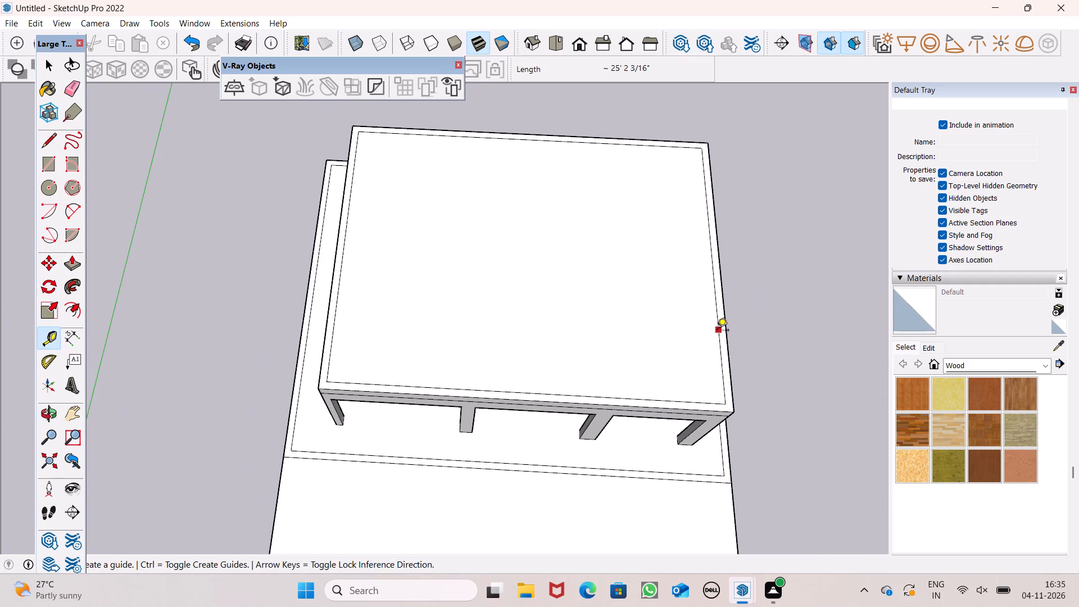
pyautogui.click(716, 331)
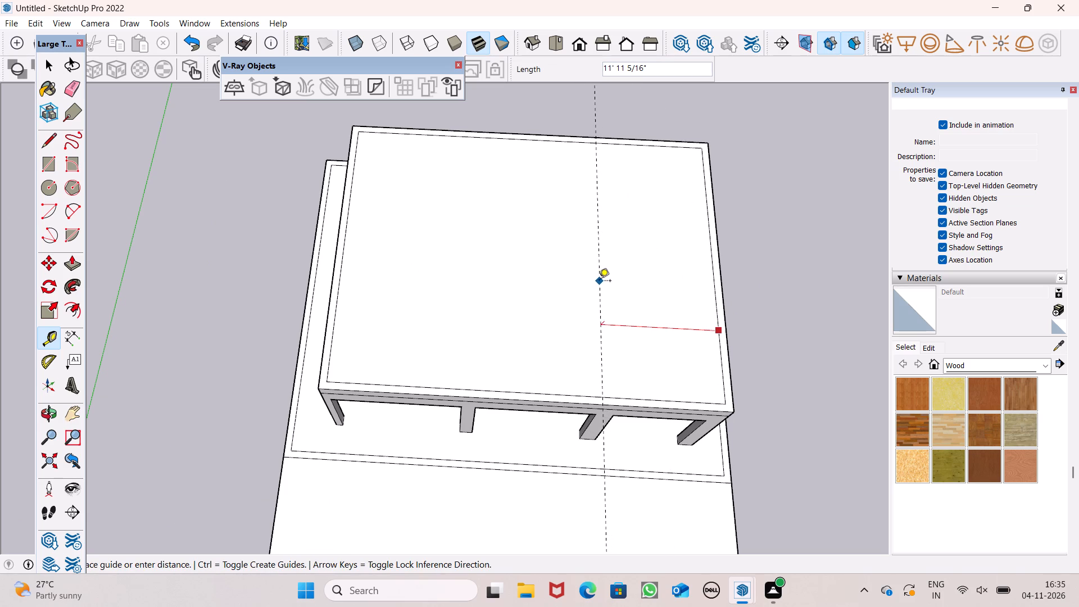
pyautogui.click(599, 281)
pyautogui.click(600, 281)
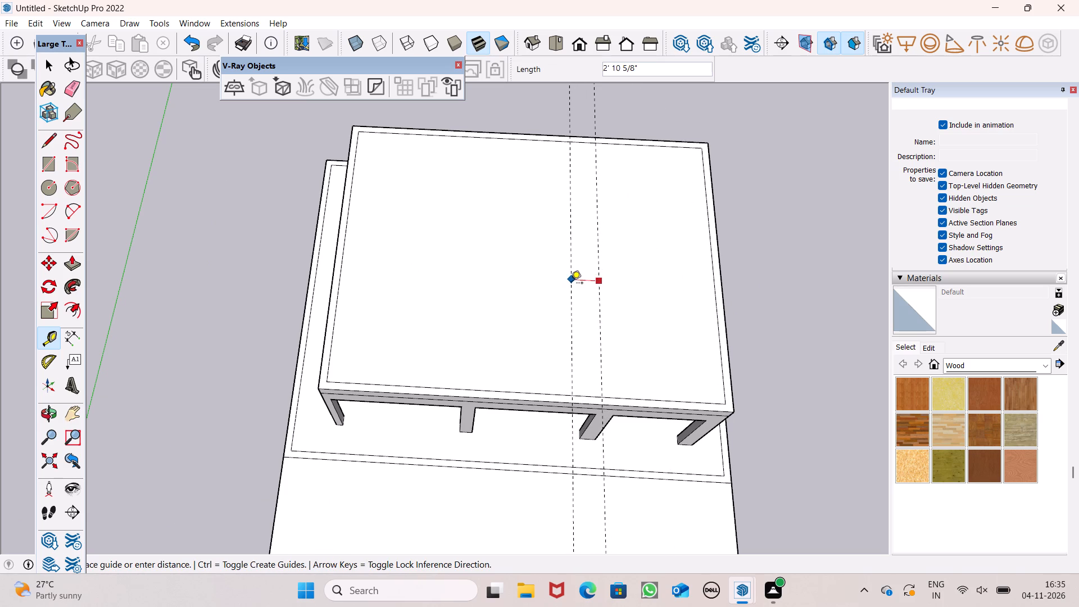
pyautogui.write('6"')
pyautogui.press('Return')
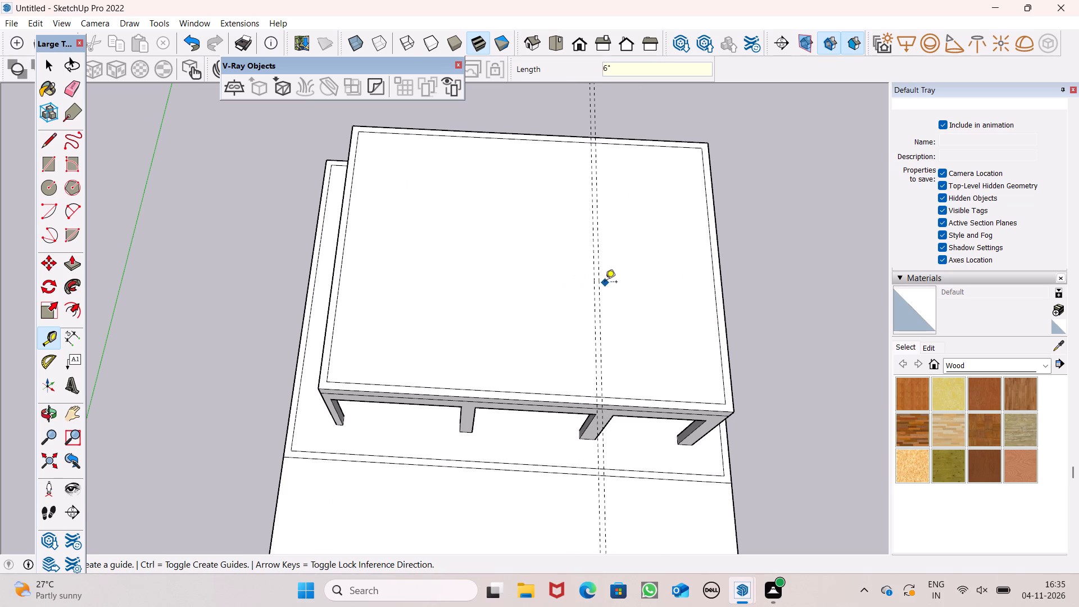
# Place a guide across the roof over the second front column, about 12' from the existing guide pair, and a parallel guide 6" further left.
pyautogui.click(593, 291)
pyautogui.scroll(-5, 519, 281)
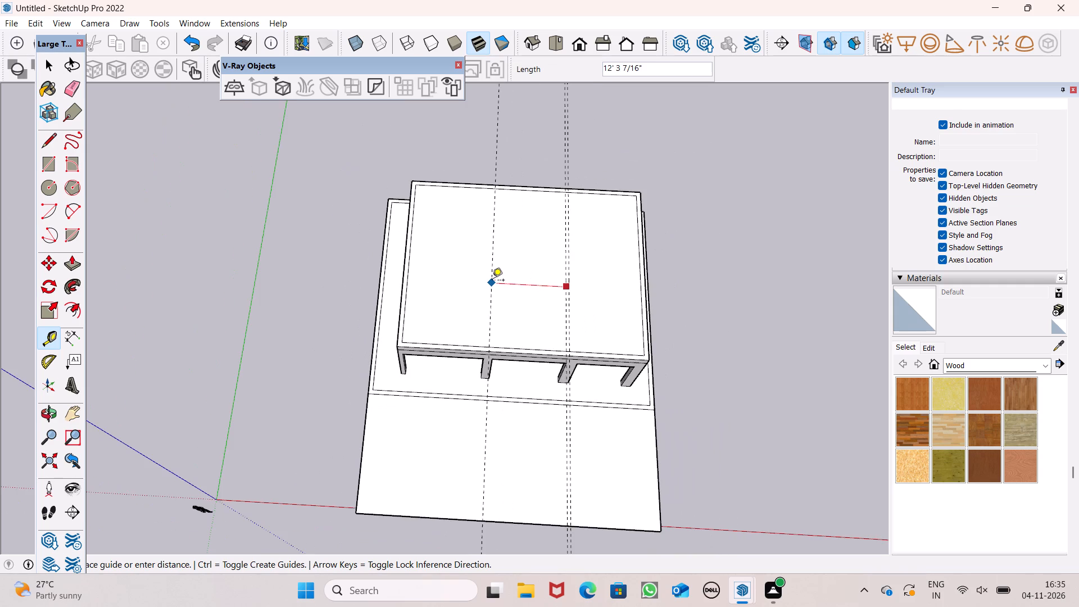
pyautogui.scroll(4, 492, 281)
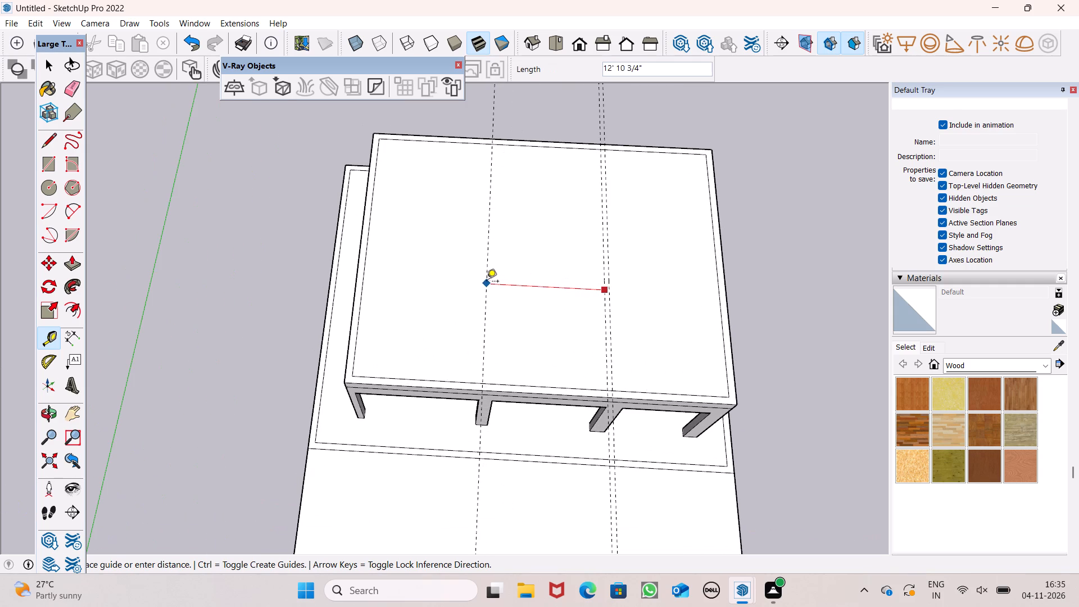
pyautogui.click(491, 283)
pyautogui.click(491, 283)
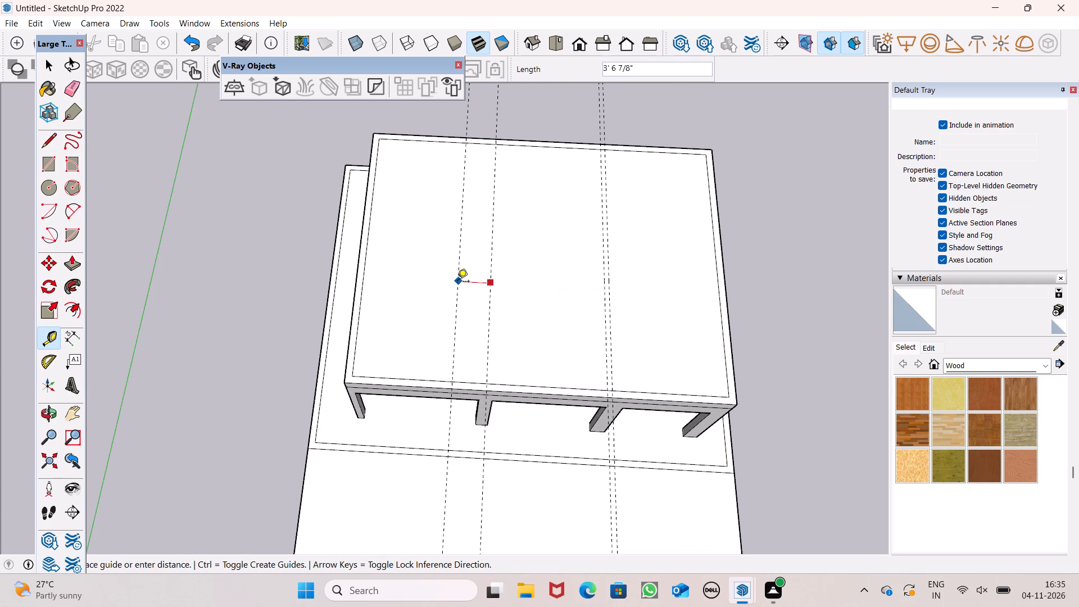
pyautogui.write('6"')
pyautogui.press('Return')
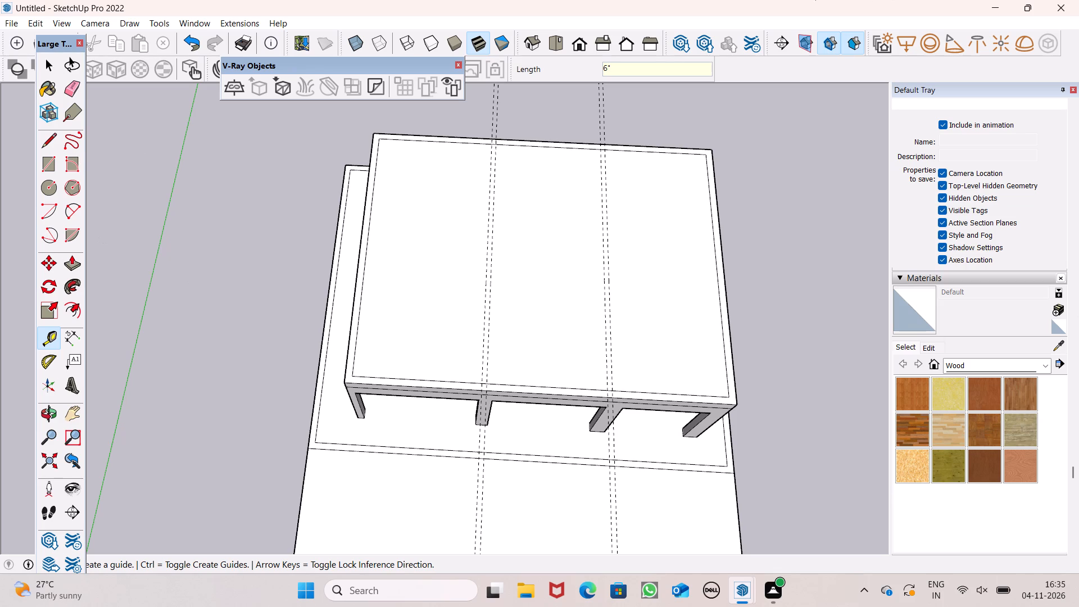
# Draw a 6"-wide rectangle between each pair of guides, running from the roof's back edge to its front edge.
pyautogui.click(52, 174)
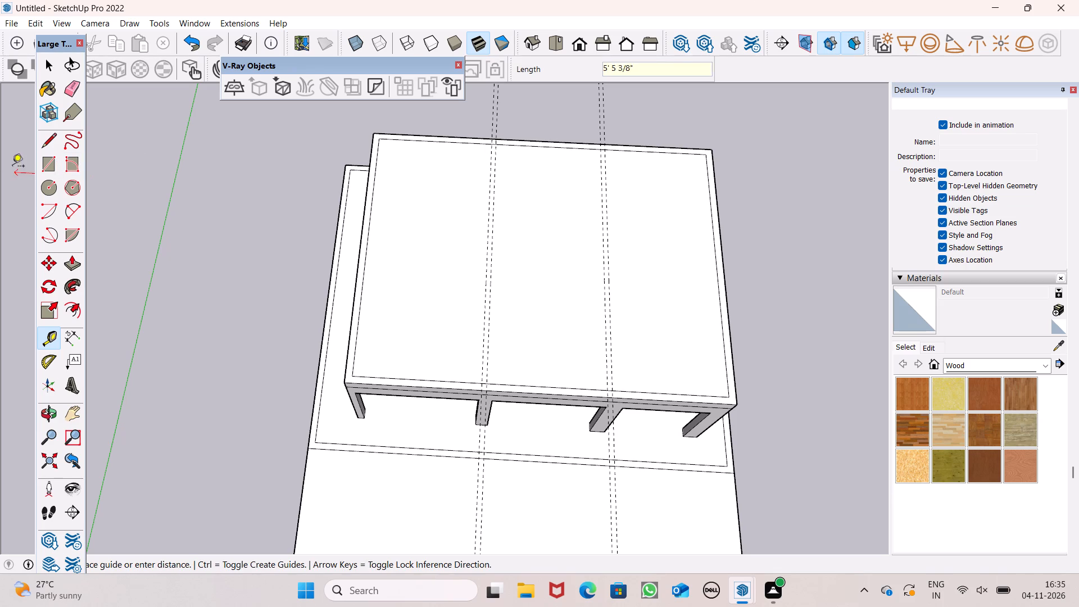
pyautogui.click(52, 159)
pyautogui.scroll(4, 483, 129)
pyautogui.scroll(5, 520, 173)
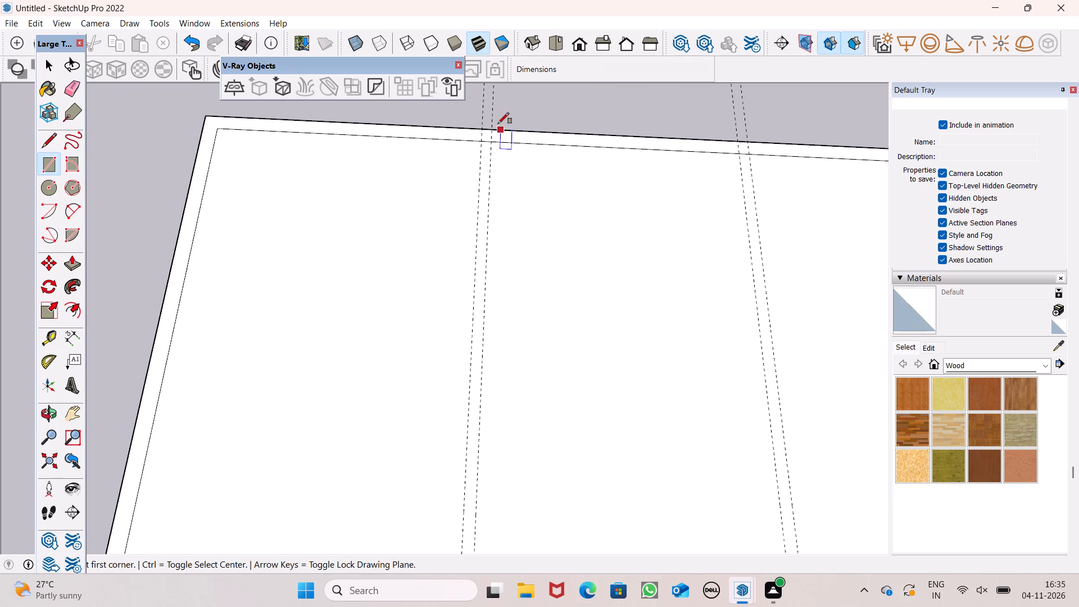
pyautogui.click(482, 130)
pyautogui.scroll(-3, 523, 133)
pyautogui.scroll(1, 523, 133)
pyautogui.scroll(-1, 523, 133)
pyautogui.scroll(-4, 540, 283)
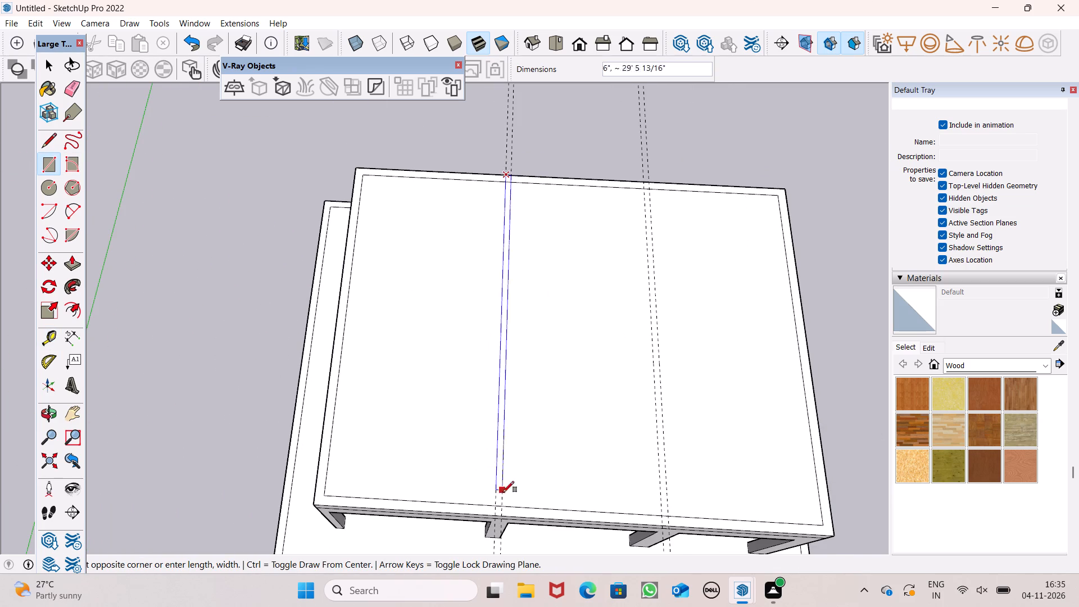
pyautogui.scroll(2, 500, 513)
pyautogui.click(500, 513)
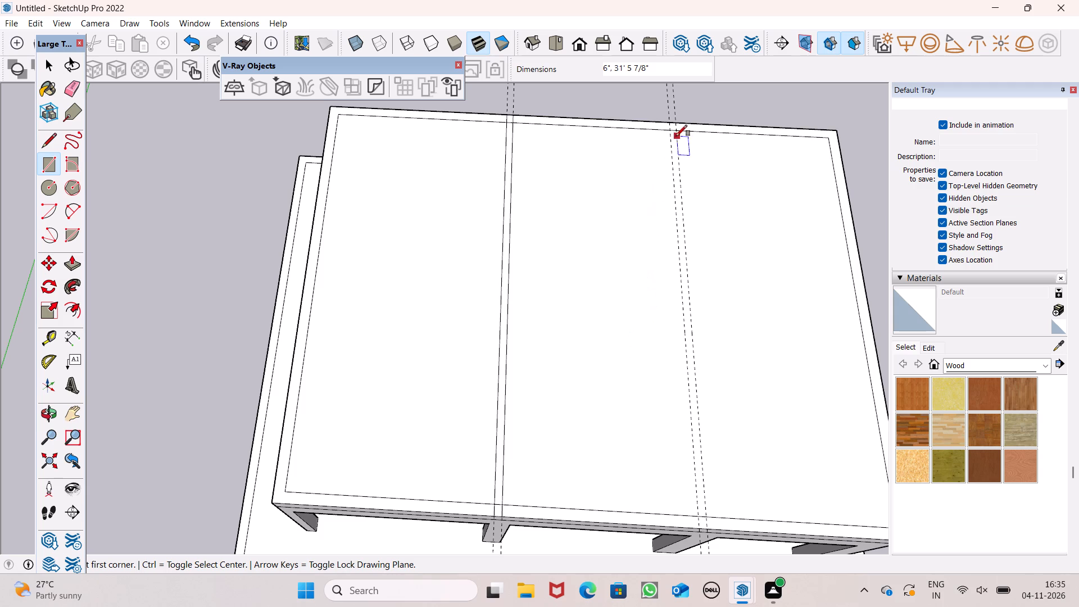
pyautogui.click(670, 129)
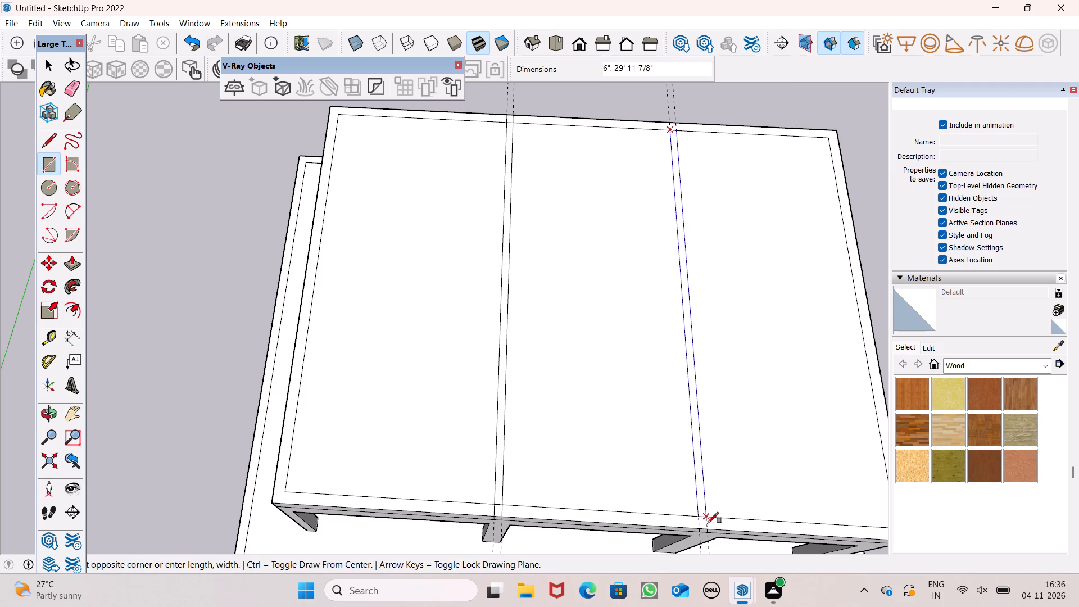
pyautogui.click(709, 526)
pyautogui.press('space')
# Draw a 1' 5" vertical line down the raised front band, starting where the guide over the third front column meets its top edge.
pyautogui.scroll(-6, 666, 363)
pyautogui.moveTo(676, 414); pyautogui.dragTo(686, 363, button='middle')
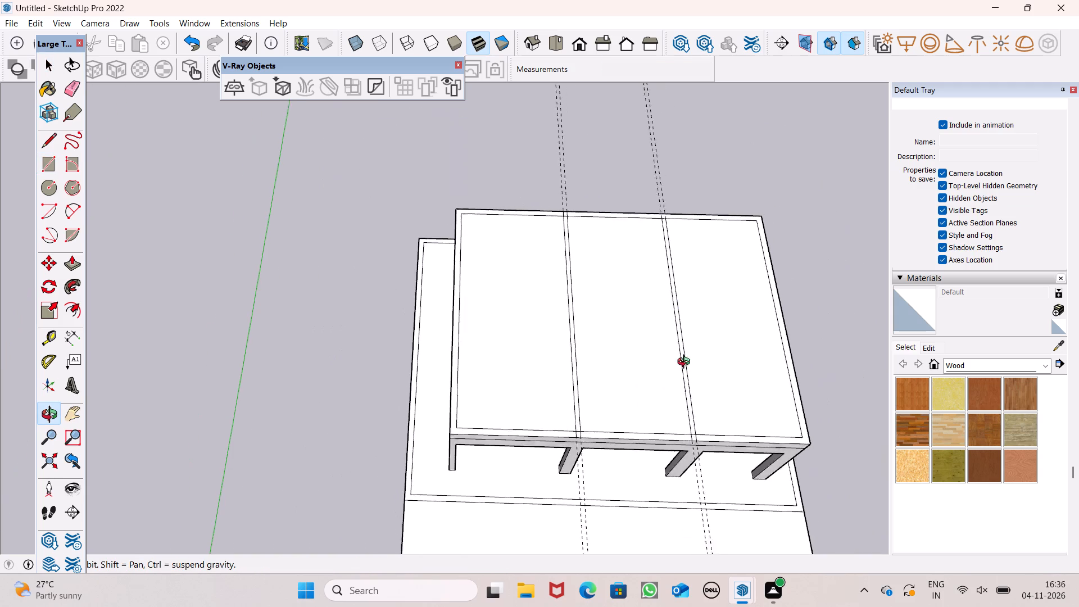
pyautogui.moveTo(686, 363); pyautogui.dragTo(741, 198, button='middle')
pyautogui.scroll(-2, 502, 293)
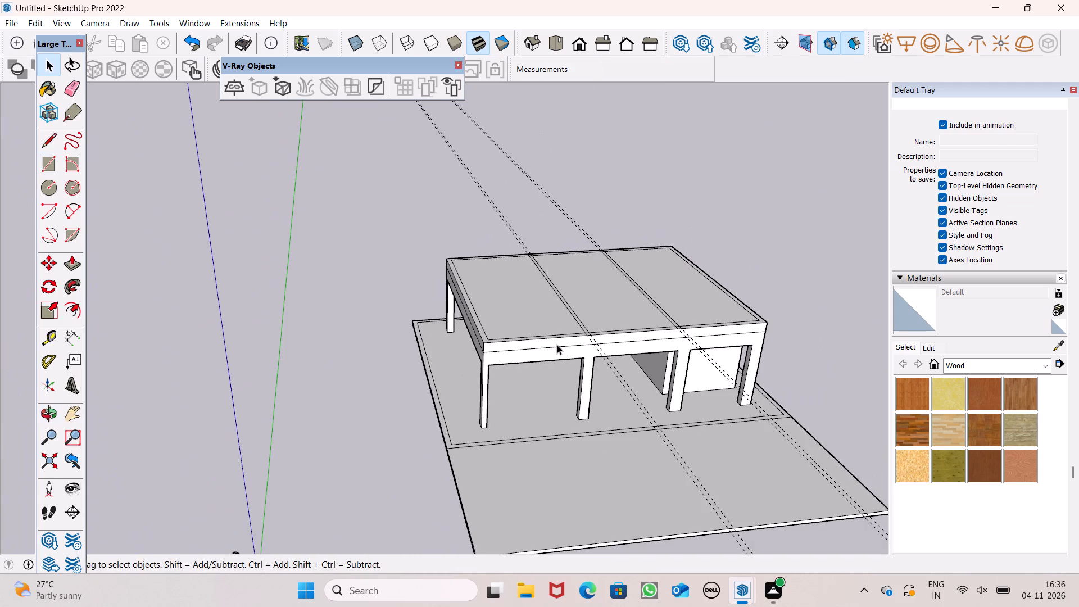
pyautogui.moveTo(557, 345); pyautogui.dragTo(557, 364, button='middle')
pyautogui.click(72, 262)
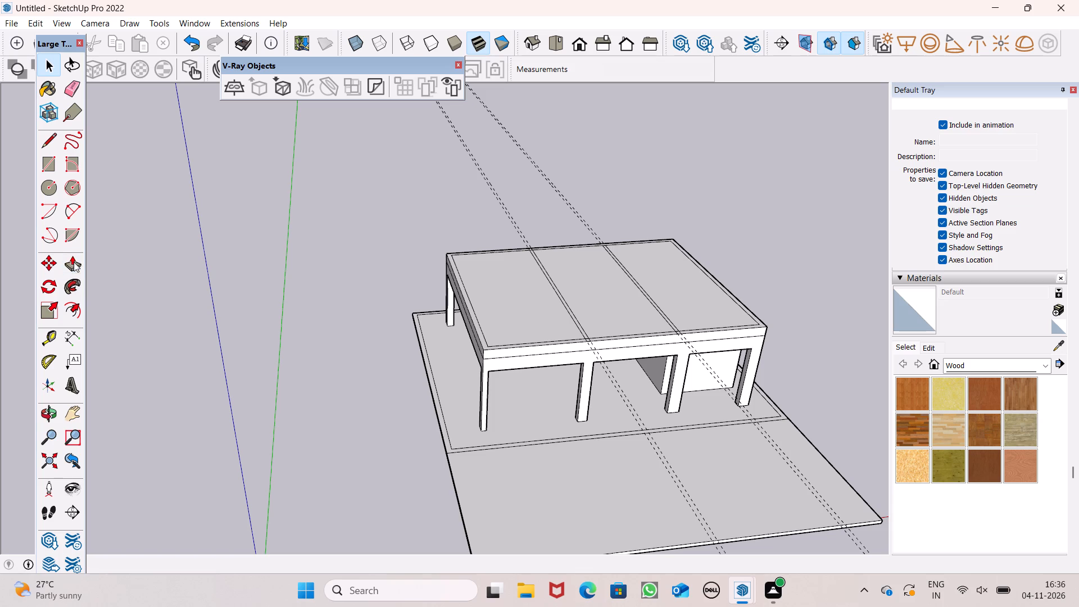
pyautogui.moveTo(624, 380); pyautogui.dragTo(545, 422, button='middle')
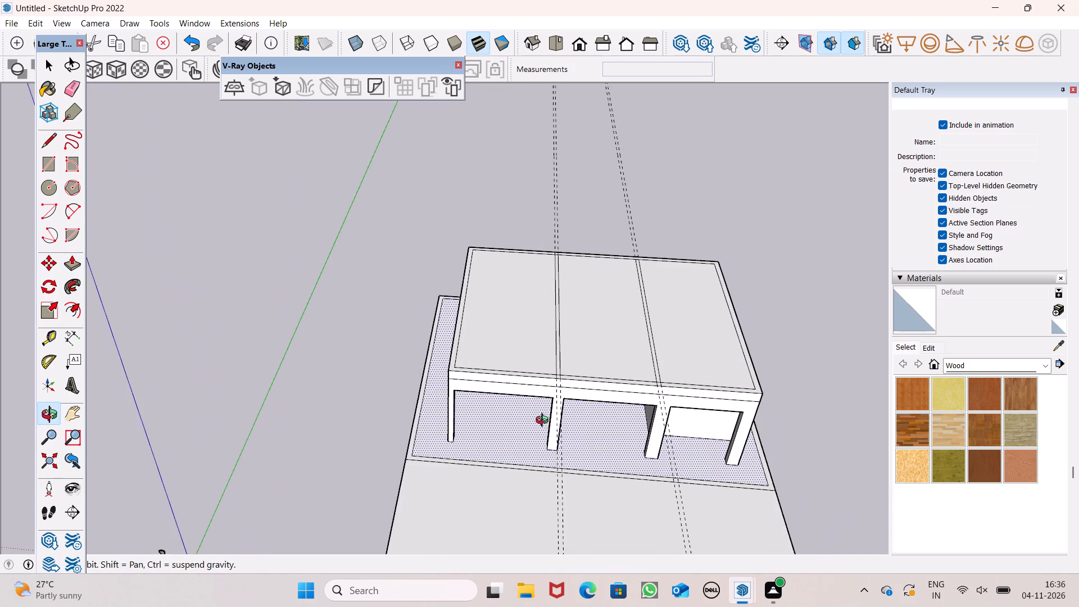
pyautogui.moveTo(545, 422); pyautogui.dragTo(546, 391, button='middle')
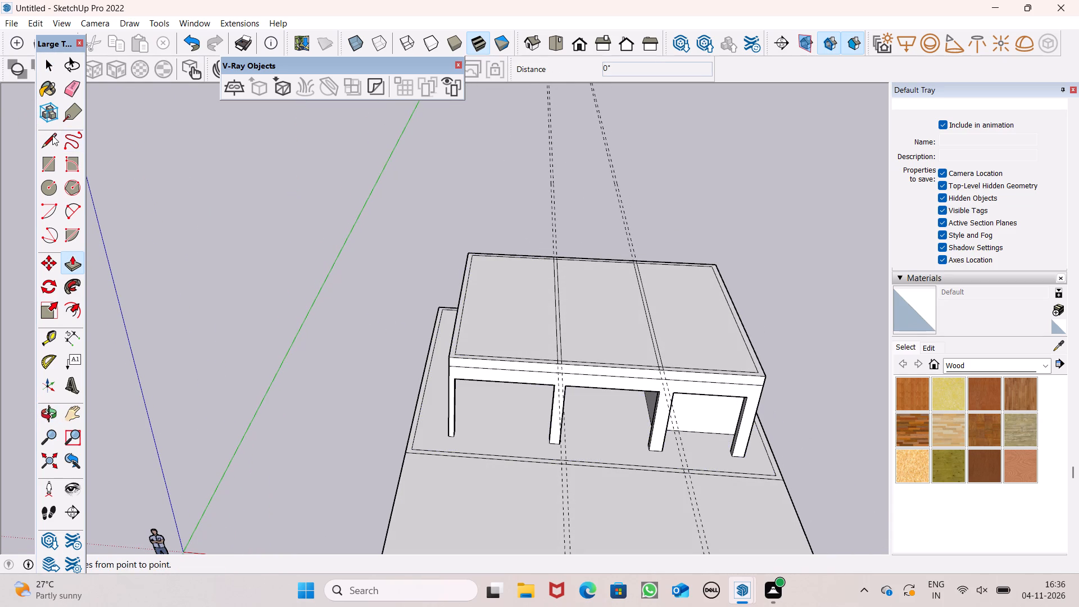
pyautogui.click(52, 135)
pyautogui.moveTo(677, 415); pyautogui.dragTo(686, 349, button='middle')
pyautogui.scroll(9, 686, 349)
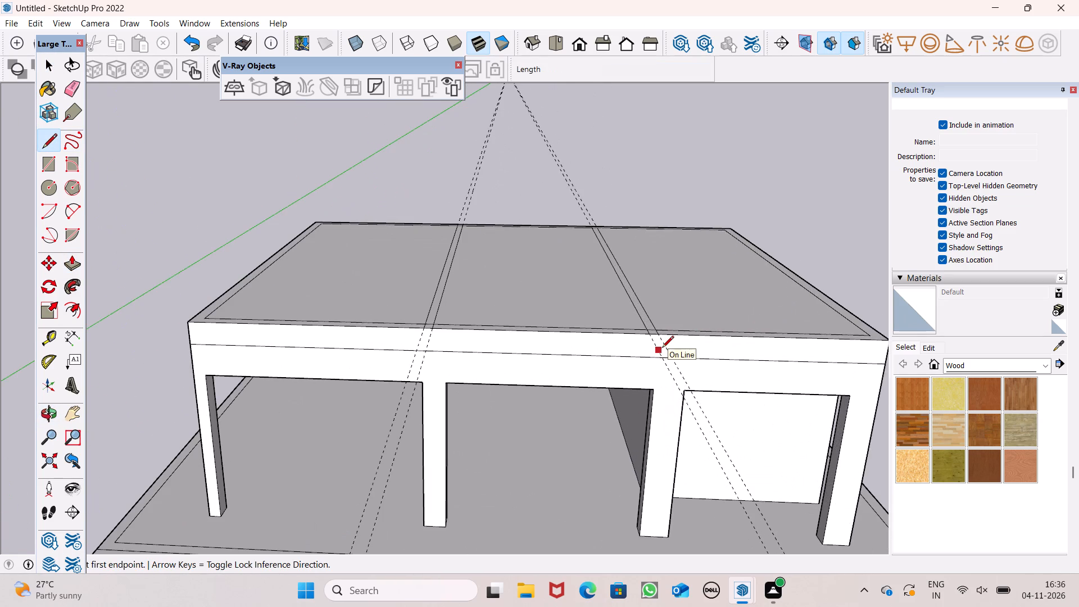
pyautogui.scroll(14, 662, 348)
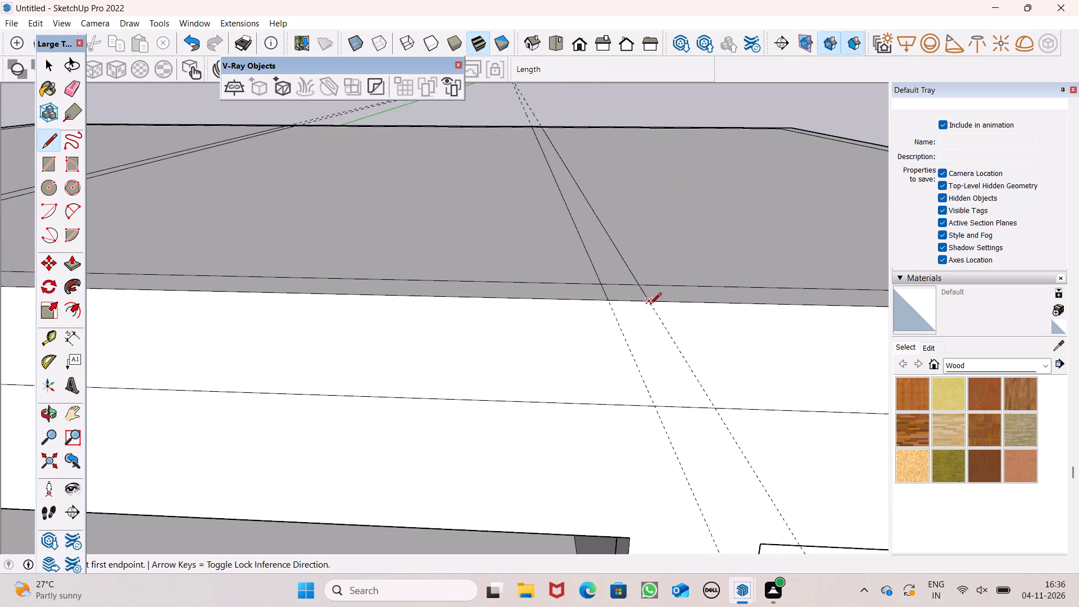
pyautogui.click(649, 304)
pyautogui.click(647, 406)
pyautogui.scroll(-1, 674, 294)
pyautogui.scroll(1, 674, 294)
pyautogui.scroll(-12, 674, 294)
pyautogui.moveTo(729, 229); pyautogui.dragTo(741, 318, button='middle')
pyautogui.scroll(-2, 678, 230)
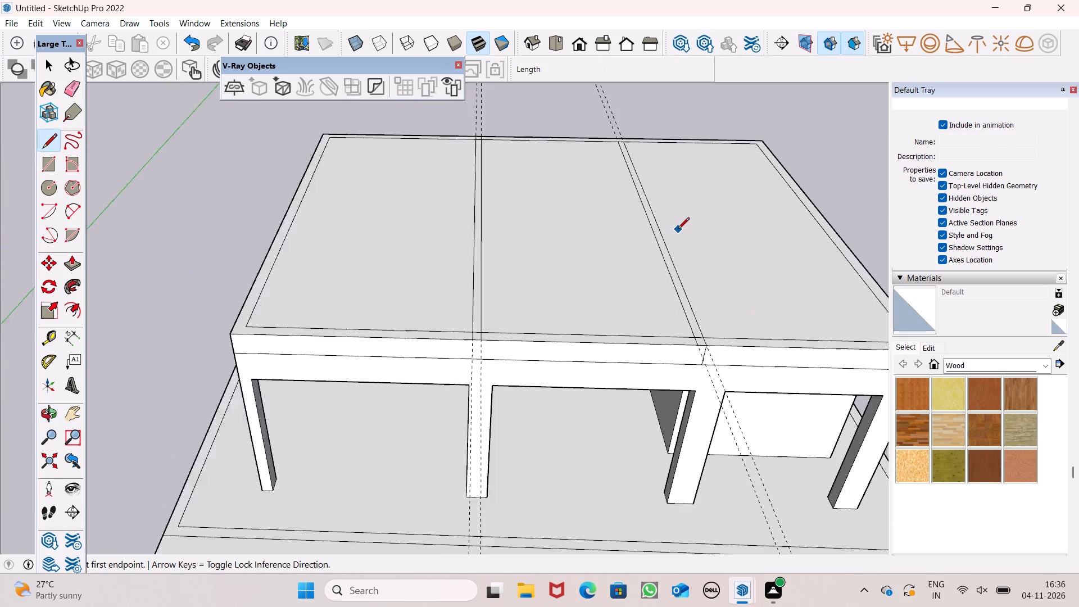
pyautogui.scroll(-2, 678, 230)
pyautogui.moveTo(686, 270); pyautogui.dragTo(696, 317, button='middle')
pyautogui.press('space')
# Push/Pull the front band's face, from the left corner to the dividing line, outward about 7' 2" as a canopy.
pyautogui.scroll(-4, 614, 263)
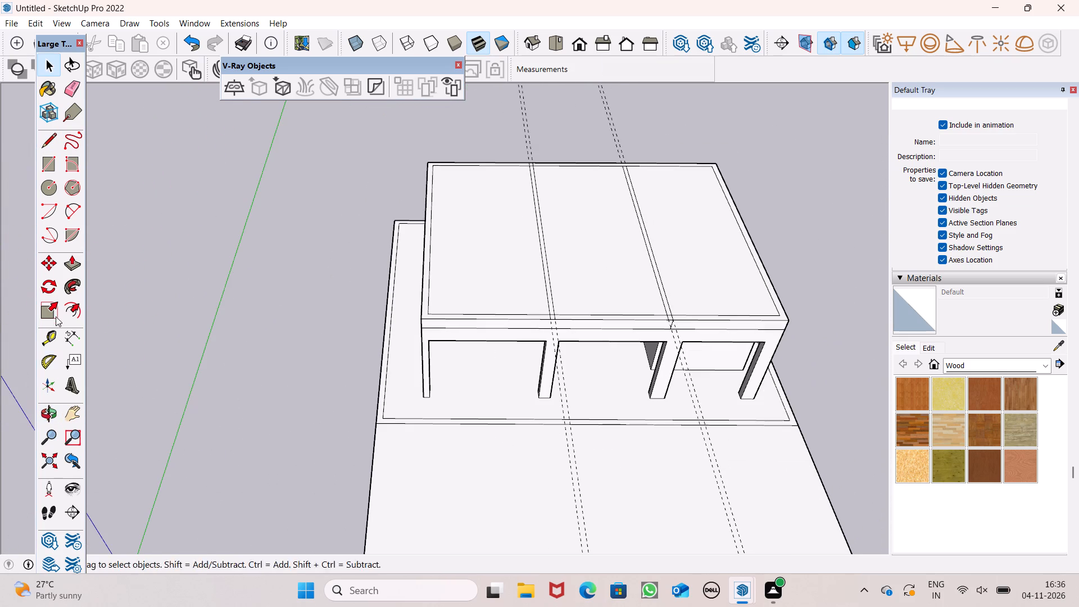
pyautogui.click(78, 264)
pyautogui.scroll(-3, 489, 262)
pyautogui.moveTo(512, 308); pyautogui.dragTo(563, 360, button='middle')
pyautogui.scroll(3, 474, 329)
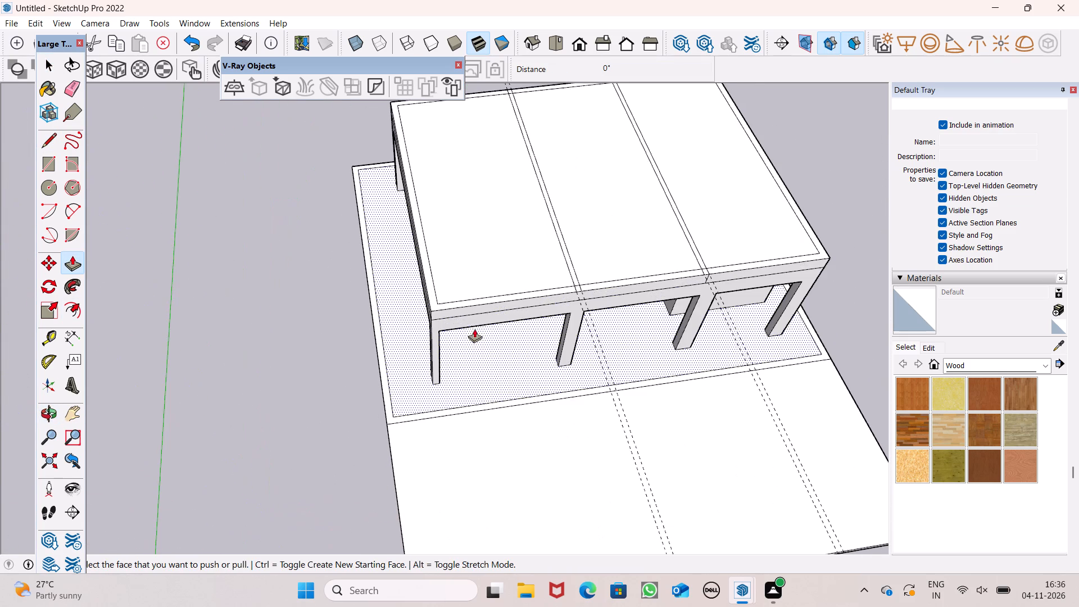
pyautogui.scroll(2, 474, 329)
pyautogui.moveTo(465, 311); pyautogui.dragTo(465, 334)
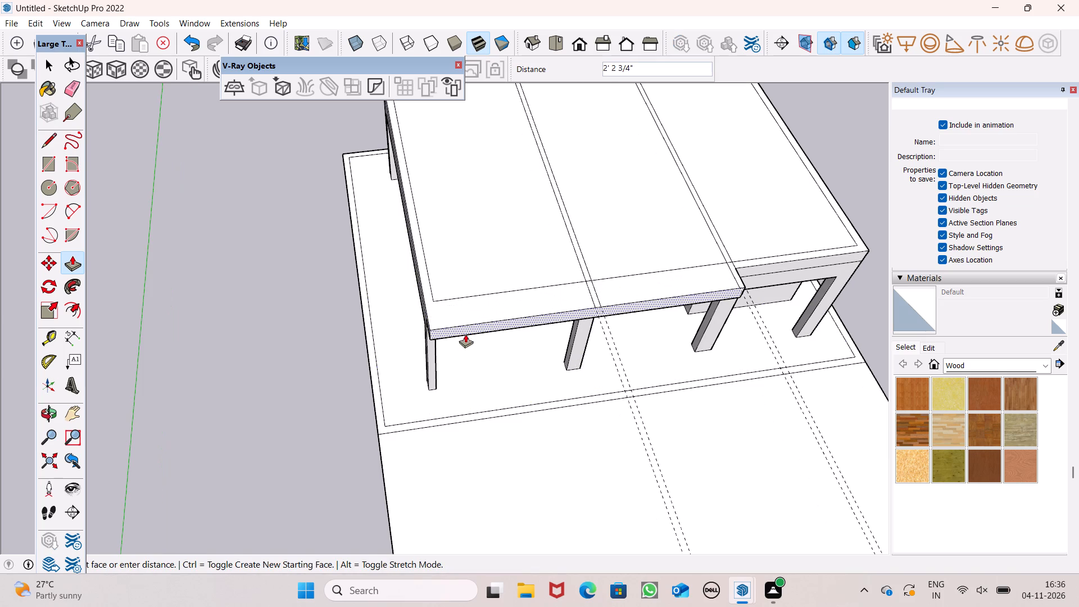
pyautogui.moveTo(465, 334); pyautogui.dragTo(469, 413)
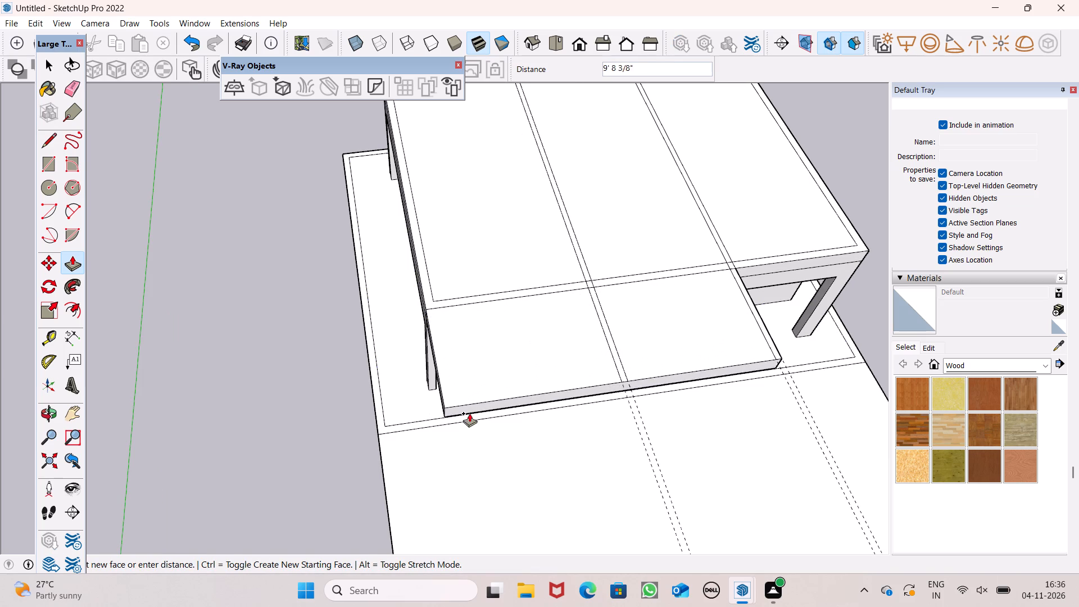
pyautogui.moveTo(469, 413); pyautogui.dragTo(470, 419)
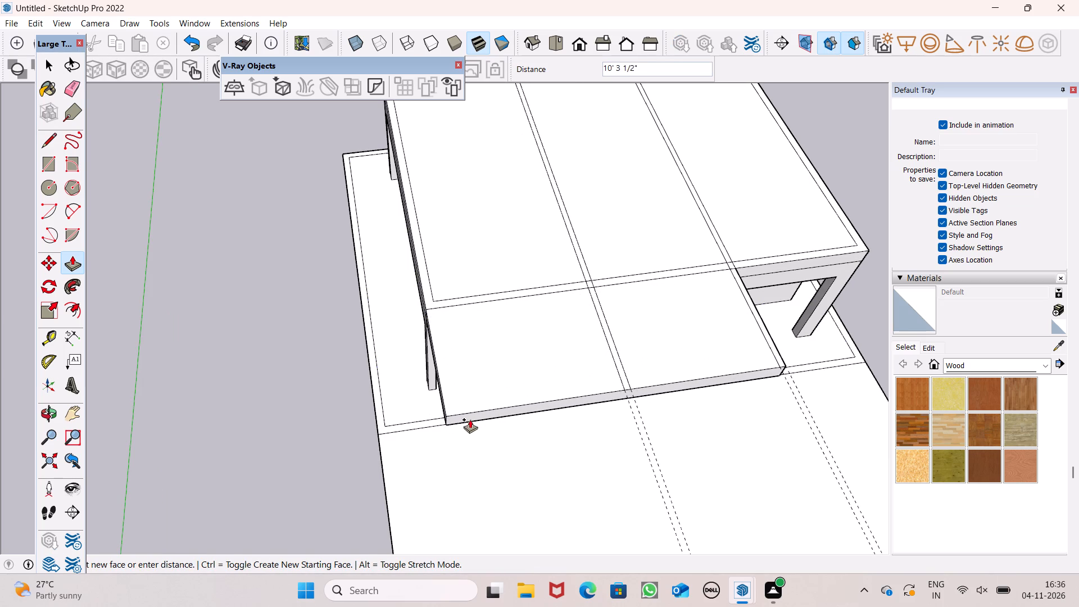
pyautogui.moveTo(470, 419); pyautogui.dragTo(468, 385)
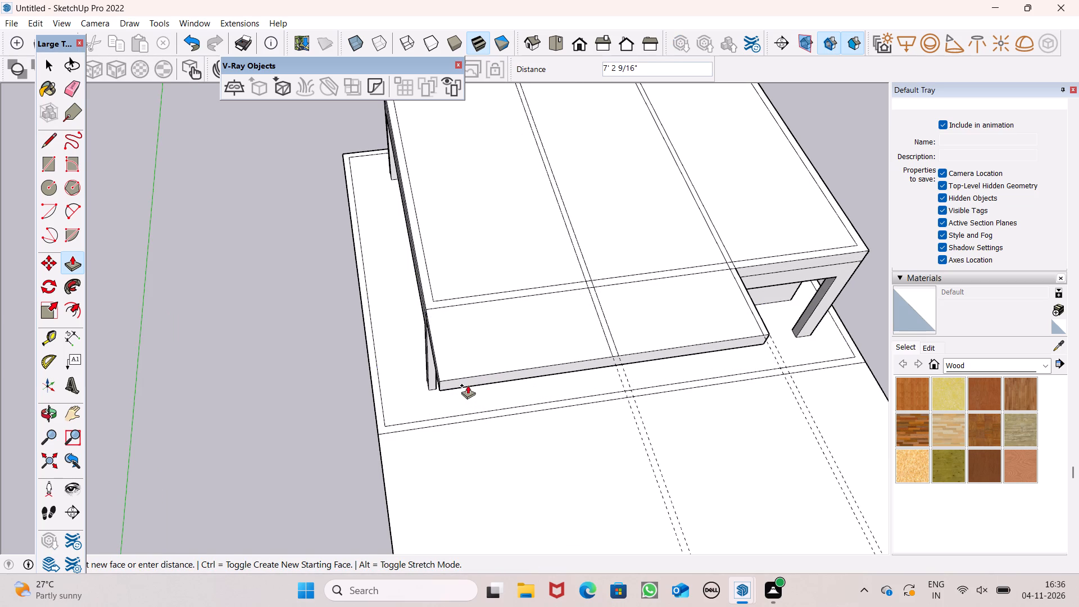
pyautogui.moveTo(468, 385); pyautogui.dragTo(466, 384)
# Examine the projecting front canopy from low, side and elevated viewpoints.
pyautogui.scroll(-3, 466, 384)
pyautogui.moveTo(620, 468); pyautogui.dragTo(506, 185, button='middle')
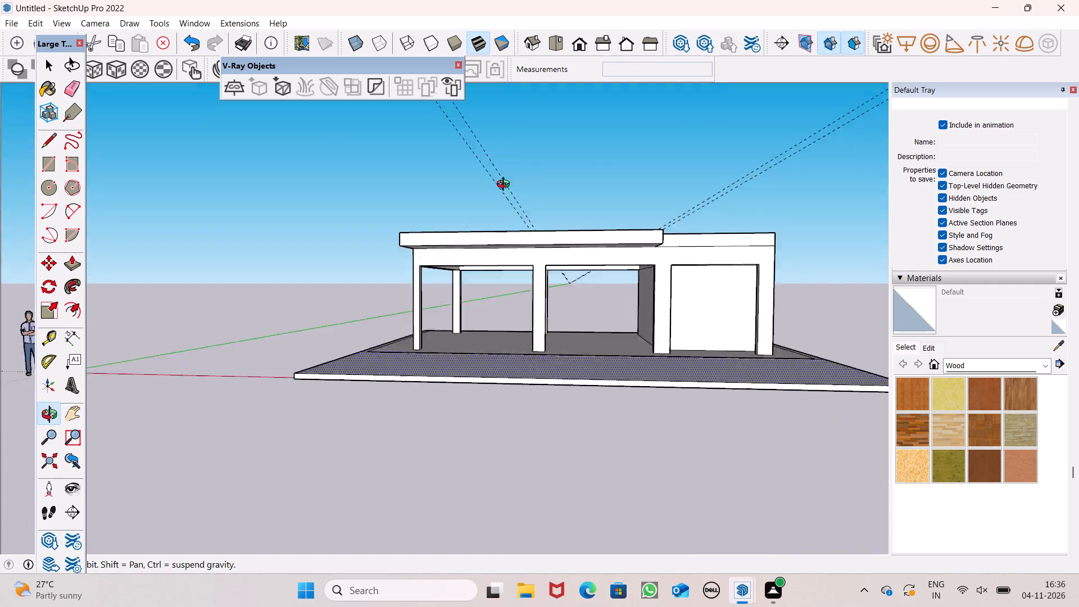
pyautogui.moveTo(506, 185); pyautogui.dragTo(651, 375, button='middle')
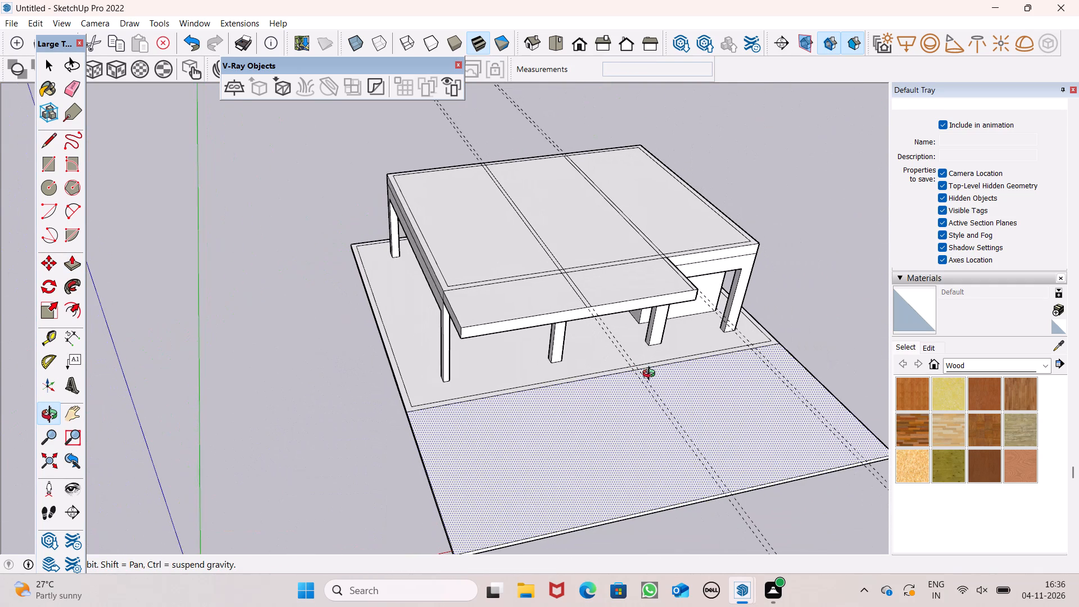
pyautogui.moveTo(651, 375); pyautogui.dragTo(485, 383, button='middle')
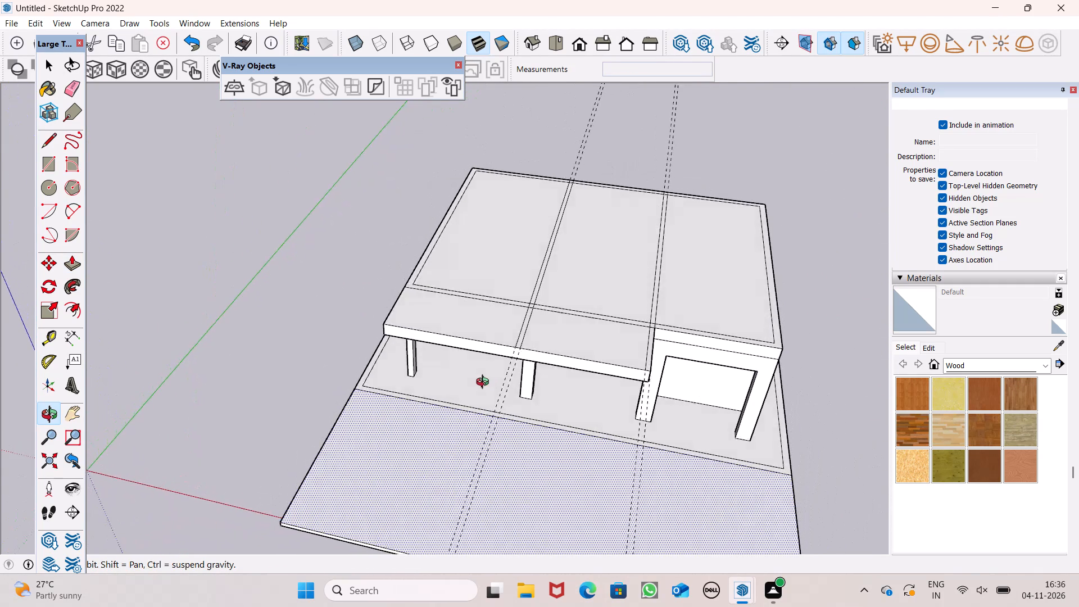
pyautogui.moveTo(485, 383); pyautogui.dragTo(529, 387, button='middle')
pyautogui.moveTo(615, 348); pyautogui.dragTo(629, 420, button='middle')
pyautogui.middleClick(633, 445)
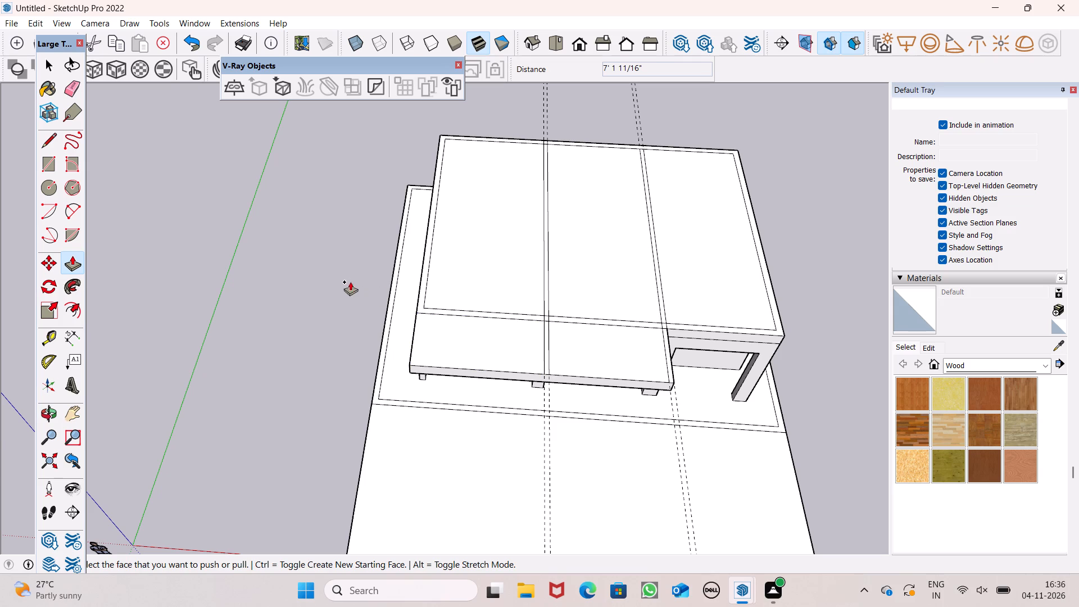
pyautogui.press('space')
# Place a guide about 1' 5" in from the canopy's front edge and a parallel guide 6" further in.
pyautogui.click(52, 337)
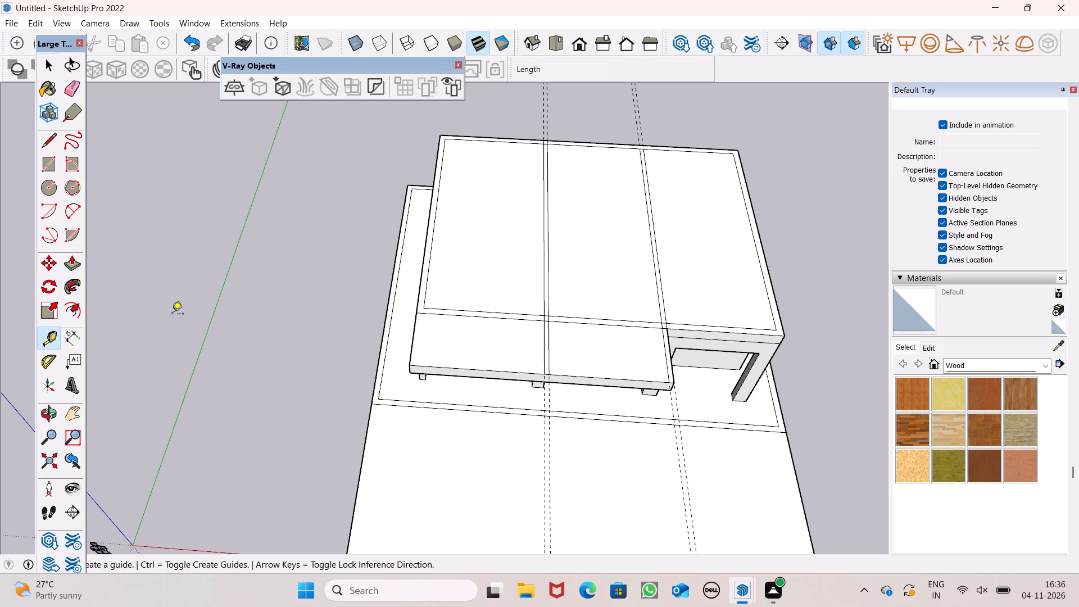
pyautogui.moveTo(455, 274); pyautogui.dragTo(462, 339, button='middle')
pyautogui.scroll(2, 646, 421)
pyautogui.scroll(1, 581, 365)
pyautogui.scroll(-1, 581, 365)
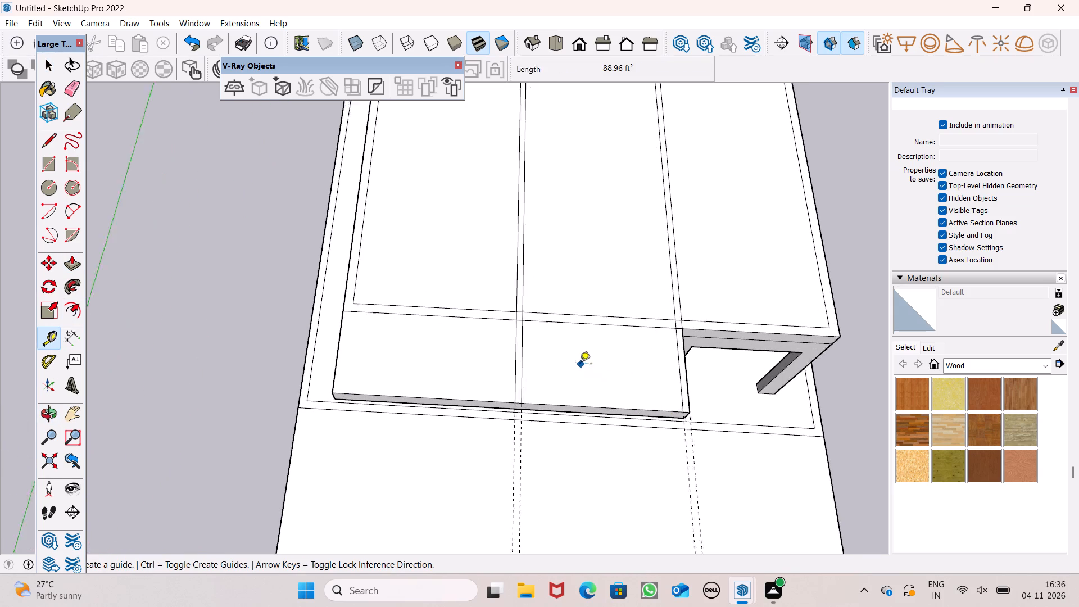
pyautogui.moveTo(575, 386); pyautogui.dragTo(587, 424, button='middle')
pyautogui.scroll(2, 599, 402)
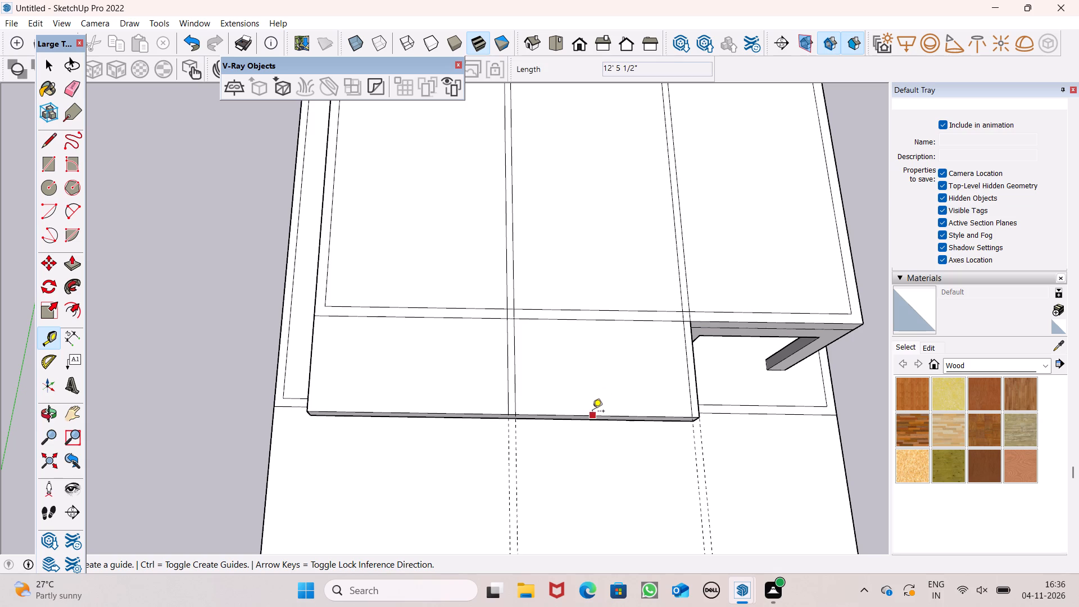
pyautogui.click(592, 412)
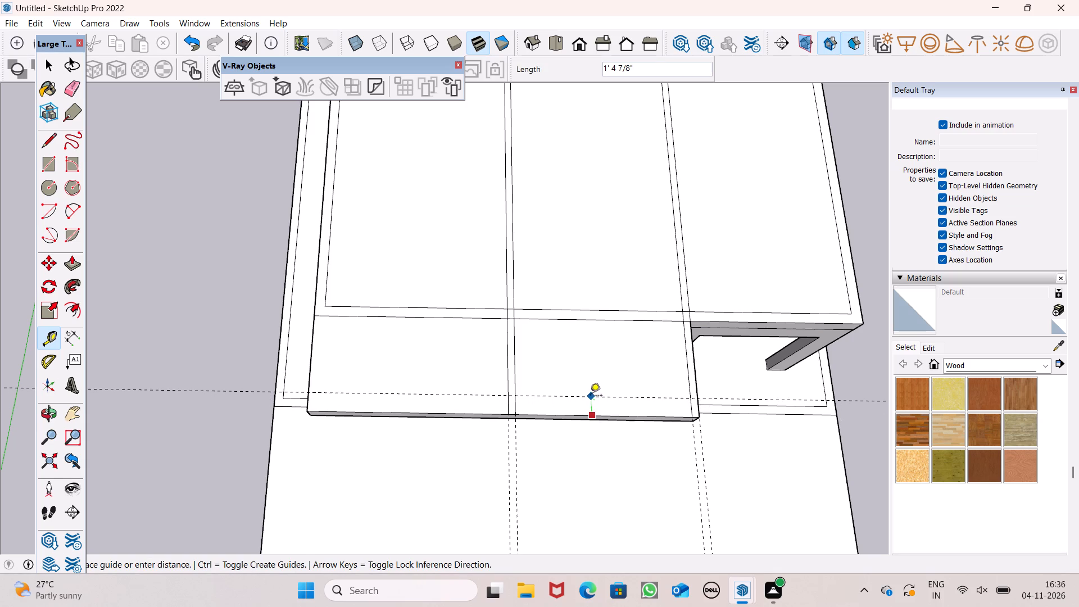
pyautogui.click(590, 396)
pyautogui.click(584, 396)
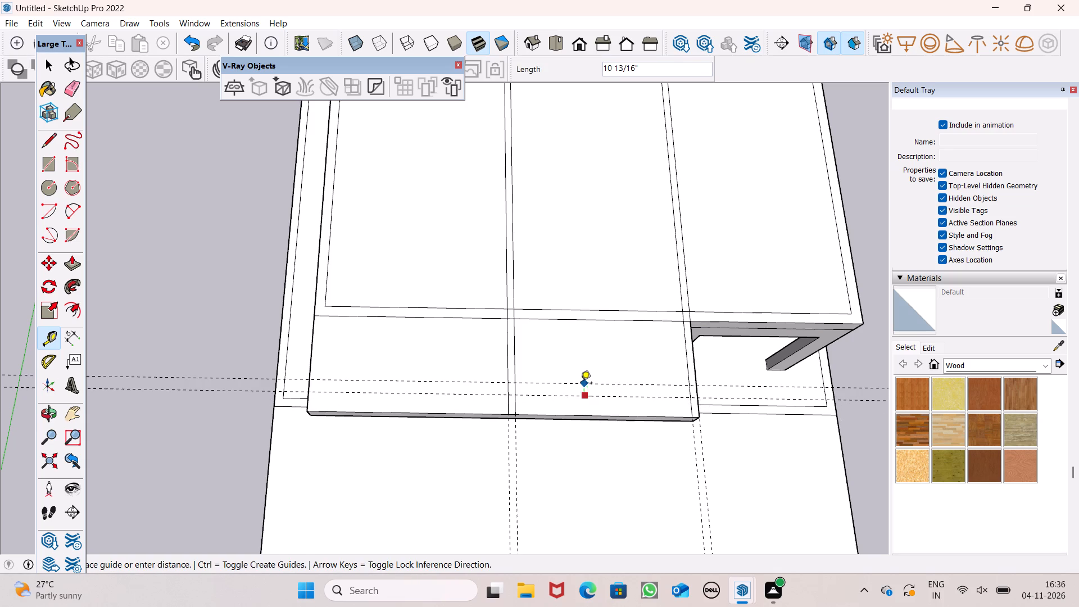
pyautogui.write('6"')
pyautogui.press('Return')
pyautogui.press('space')
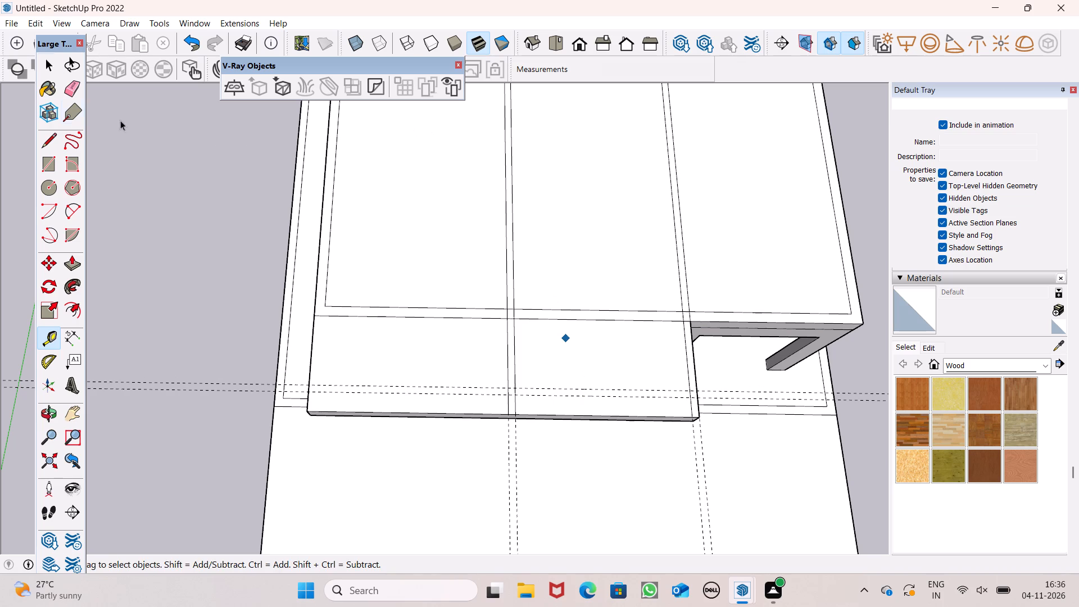
# Draw a narrow wall-strip rectangle between the two parallel guides on the canopy, from the first partition line to the canopy's side edge.
pyautogui.click(46, 162)
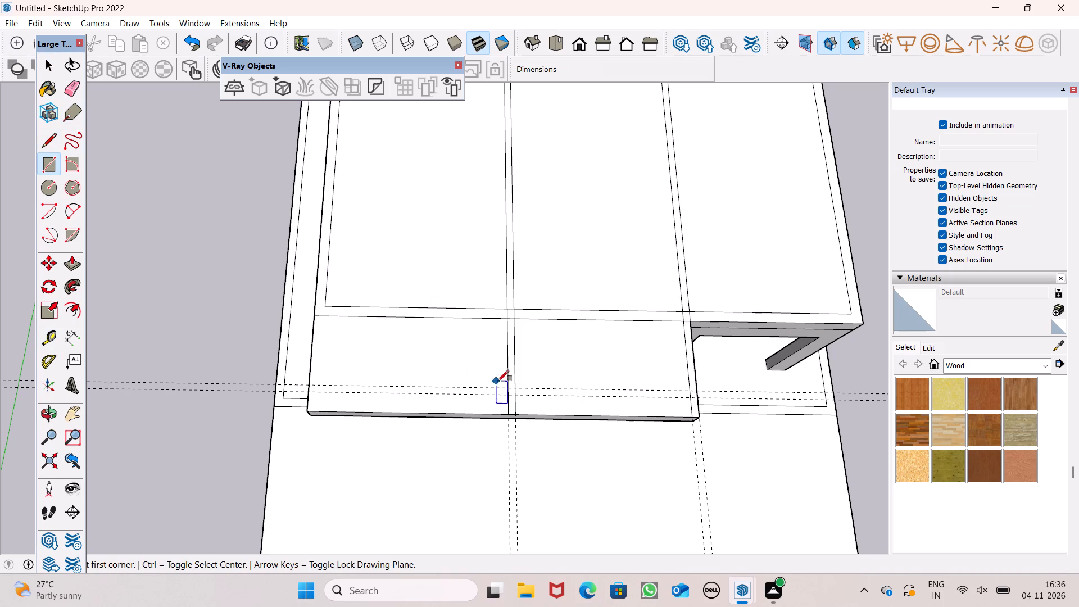
pyautogui.scroll(6, 517, 387)
pyautogui.moveTo(497, 387); pyautogui.dragTo(502, 391)
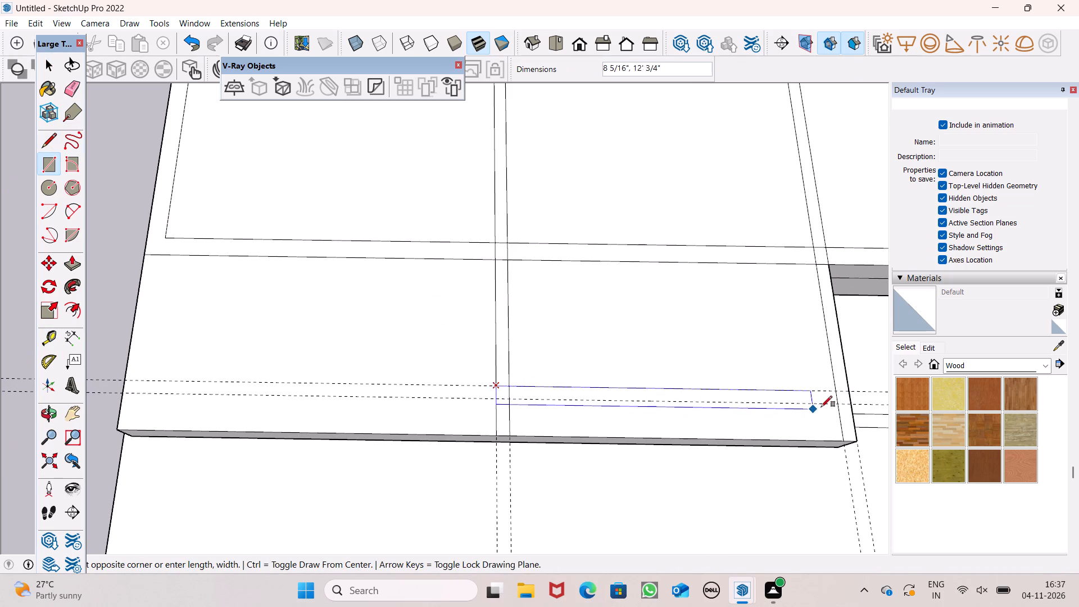
pyautogui.click(850, 404)
pyautogui.press('space')
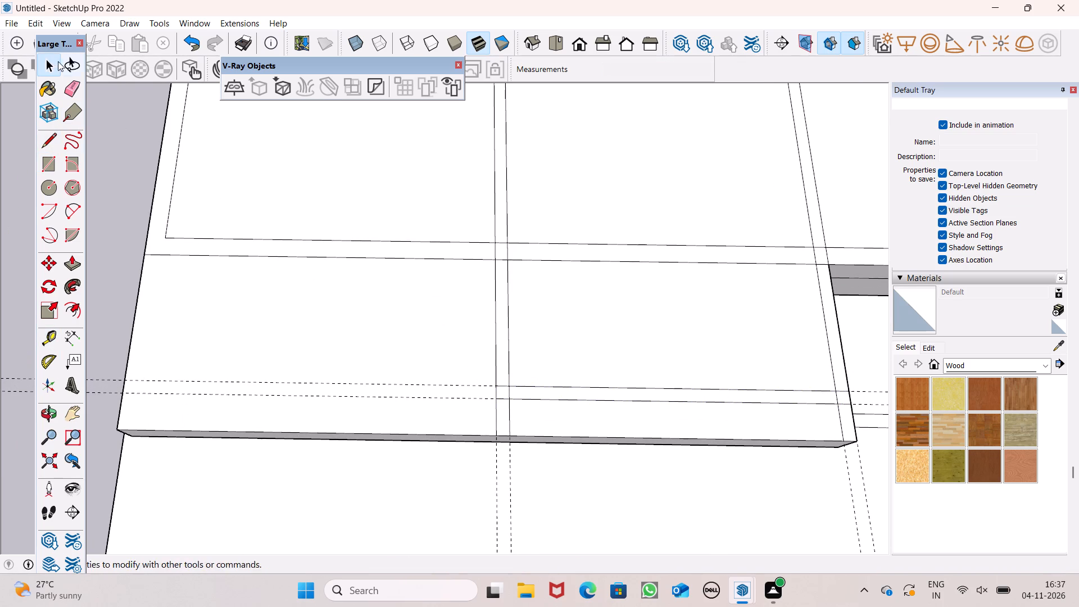
# Erase the construction guides and the surplus line segments crossing or extending past the new wall strip on the canopy.
pyautogui.click(76, 87)
pyautogui.moveTo(396, 379); pyautogui.dragTo(407, 394)
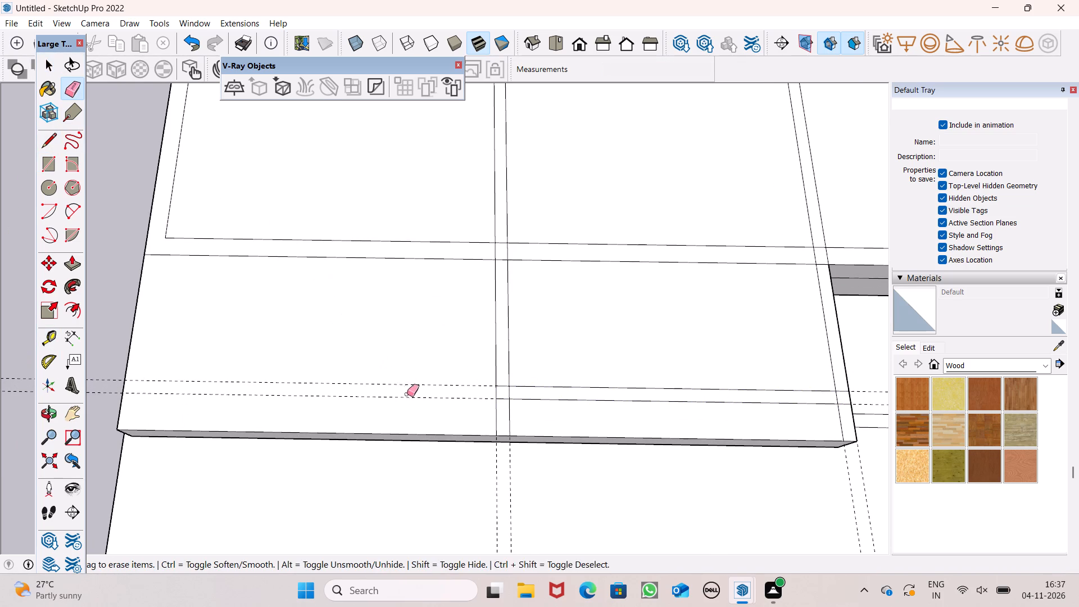
pyautogui.moveTo(407, 394); pyautogui.dragTo(416, 393)
pyautogui.moveTo(524, 454); pyautogui.dragTo(495, 467)
pyautogui.moveTo(461, 405); pyautogui.dragTo(487, 410)
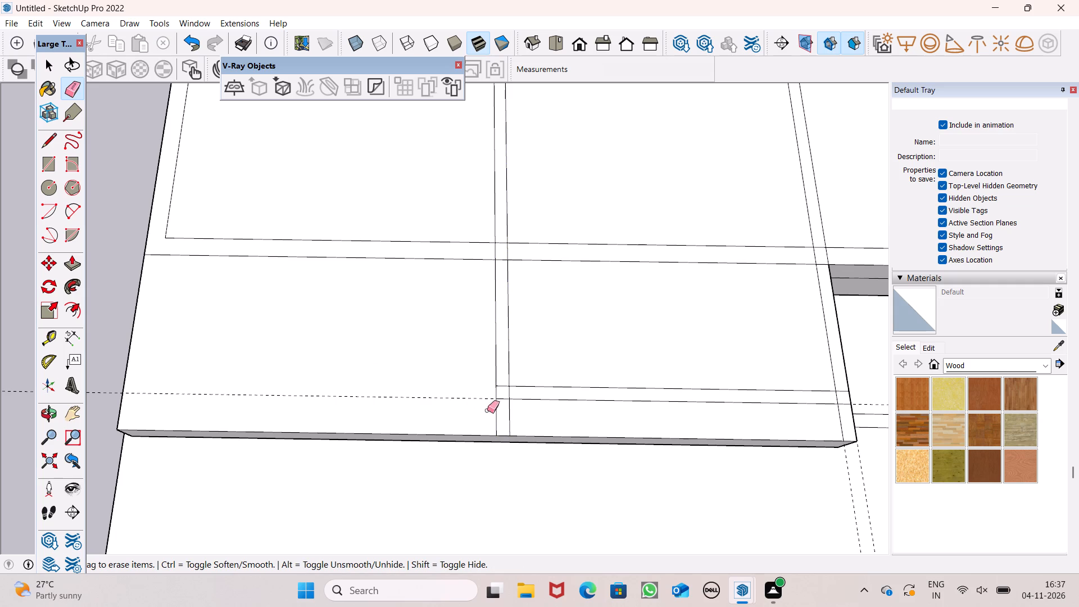
pyautogui.moveTo(487, 410); pyautogui.dragTo(509, 413)
pyautogui.moveTo(477, 403); pyautogui.dragTo(481, 393)
pyautogui.moveTo(502, 382); pyautogui.dragTo(515, 390)
pyautogui.scroll(-3, 450, 349)
pyautogui.scroll(6, 656, 382)
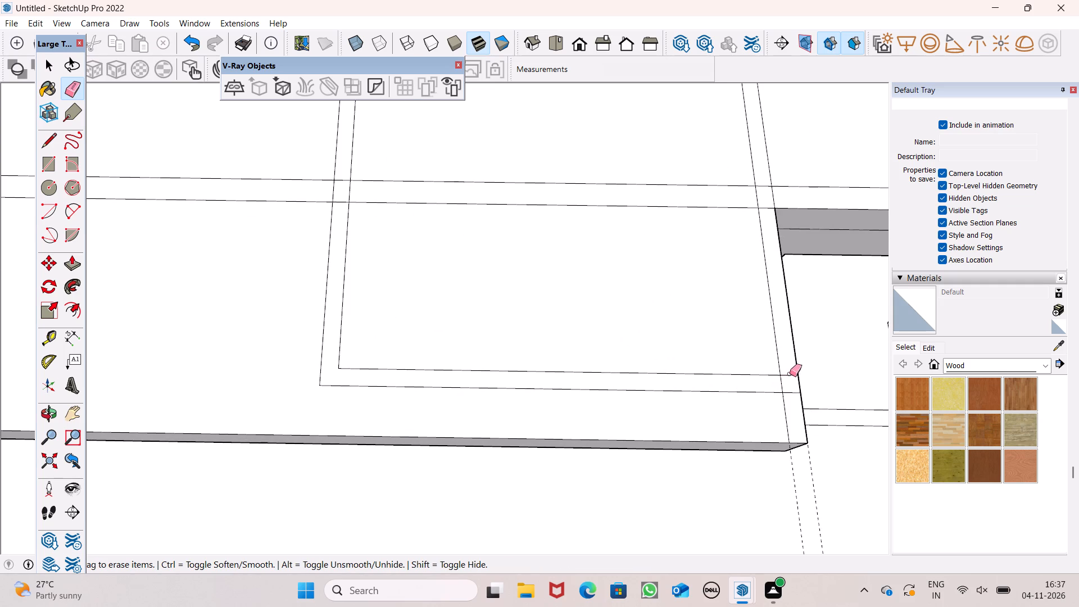
pyautogui.moveTo(790, 374); pyautogui.dragTo(775, 388)
pyautogui.moveTo(822, 498); pyautogui.dragTo(808, 499)
pyautogui.scroll(-7, 777, 440)
pyautogui.scroll(4, 784, 435)
pyautogui.moveTo(784, 433); pyautogui.dragTo(773, 433)
# Erase the short line segments inside the two junctions where the partition strips cross the main front wall strip.
pyautogui.scroll(-4, 760, 388)
pyautogui.scroll(1, 760, 388)
pyautogui.scroll(-1, 760, 388)
pyautogui.scroll(7, 755, 278)
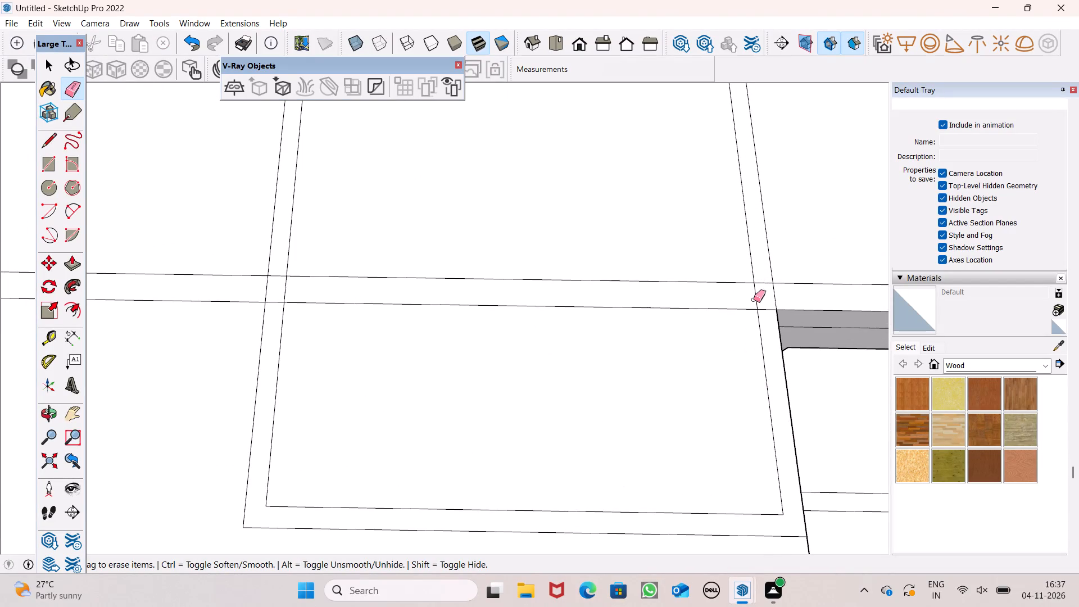
pyautogui.moveTo(754, 300); pyautogui.dragTo(779, 296)
pyautogui.moveTo(766, 303); pyautogui.dragTo(772, 313)
pyautogui.scroll(-4, 741, 267)
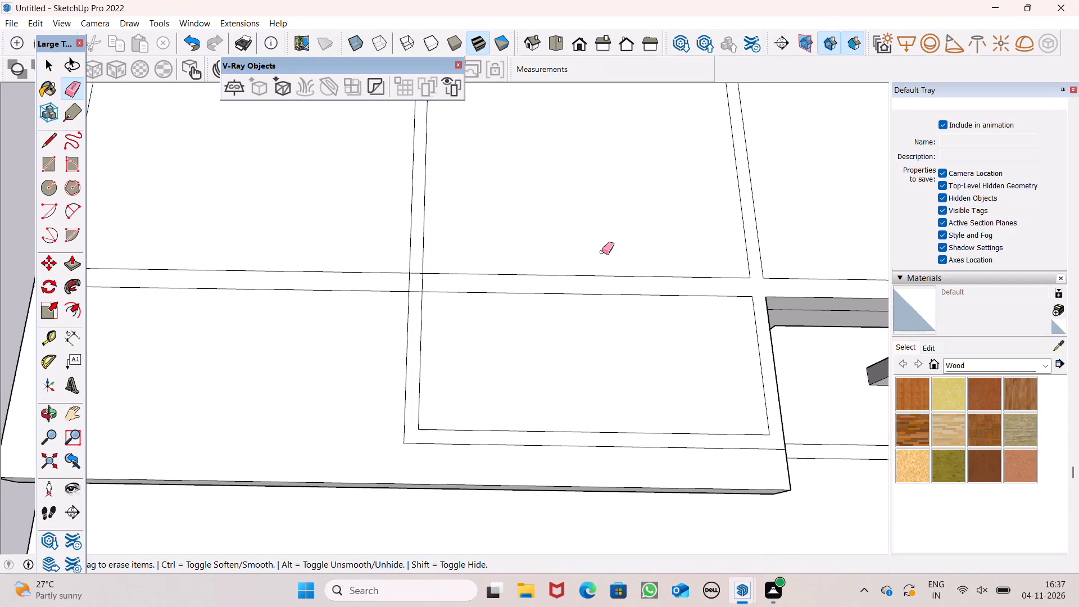
pyautogui.scroll(-5, 672, 250)
pyautogui.scroll(7, 566, 260)
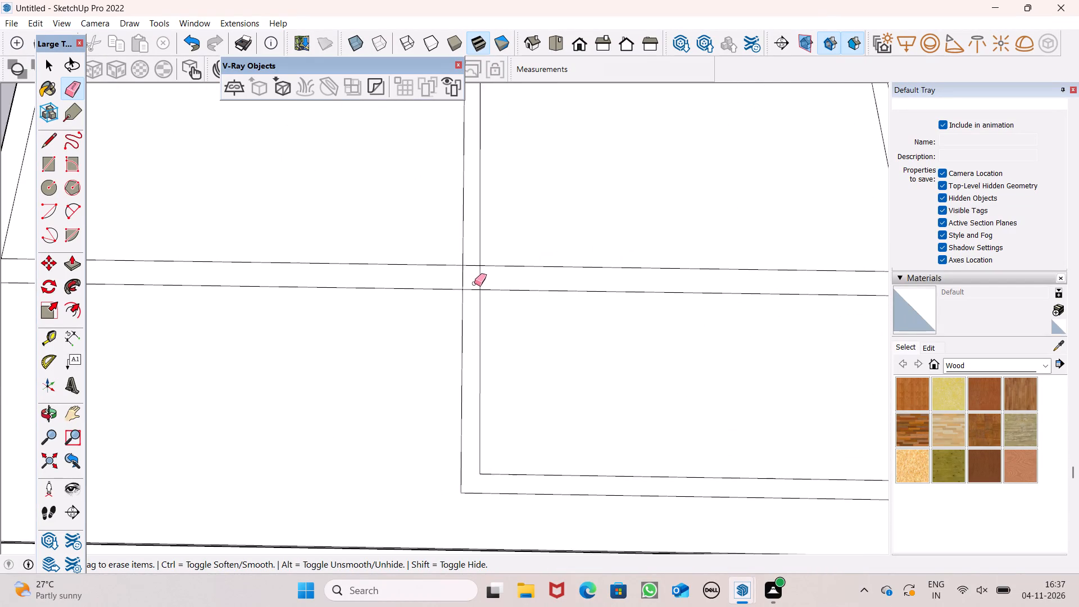
pyautogui.scroll(3, 474, 283)
pyautogui.moveTo(453, 279); pyautogui.dragTo(481, 280)
pyautogui.moveTo(472, 254); pyautogui.dragTo(475, 293)
# Erase the short line segments where both partition strips meet the rear wall strip, so the wall outlines join into one face.
pyautogui.scroll(-12, 492, 249)
pyautogui.scroll(-2, 532, 282)
pyautogui.scroll(-7, 652, 252)
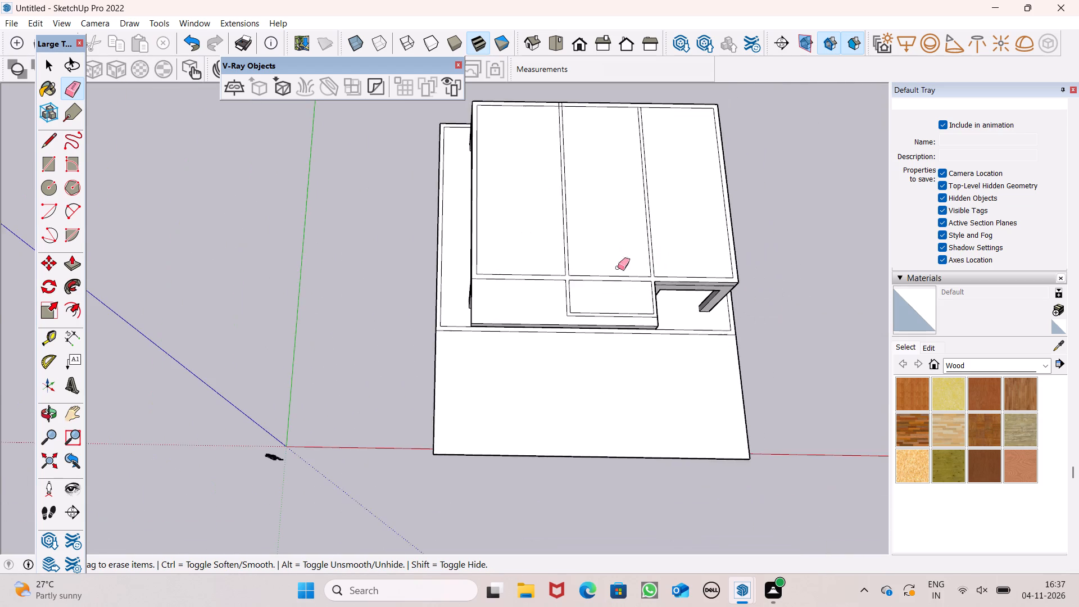
pyautogui.scroll(8, 464, 291)
pyautogui.scroll(-6, 492, 287)
pyautogui.scroll(-6, 475, 330)
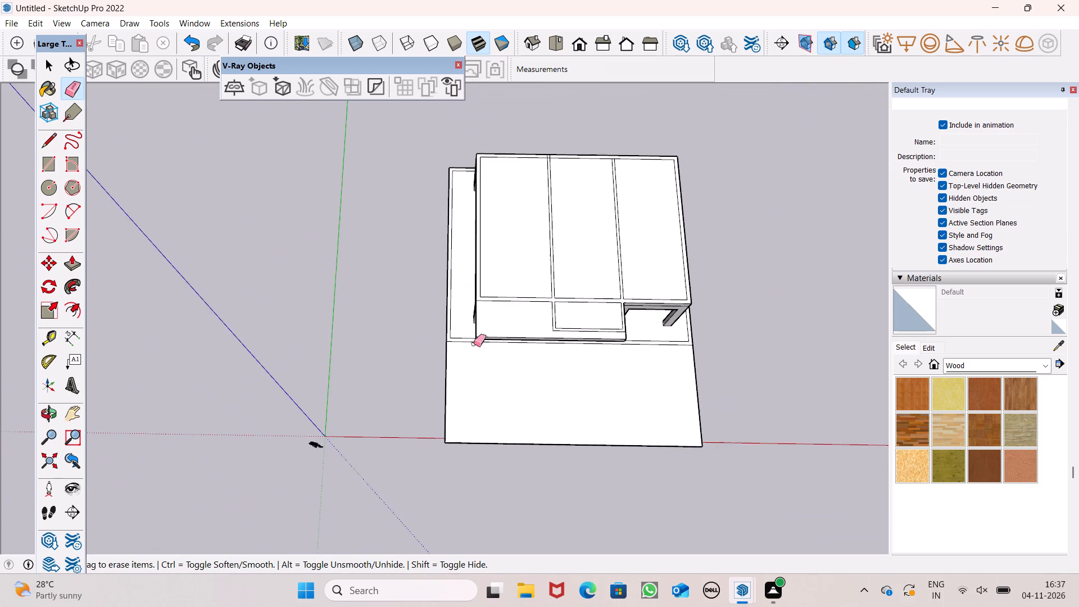
pyautogui.scroll(6, 489, 200)
pyautogui.scroll(11, 596, 168)
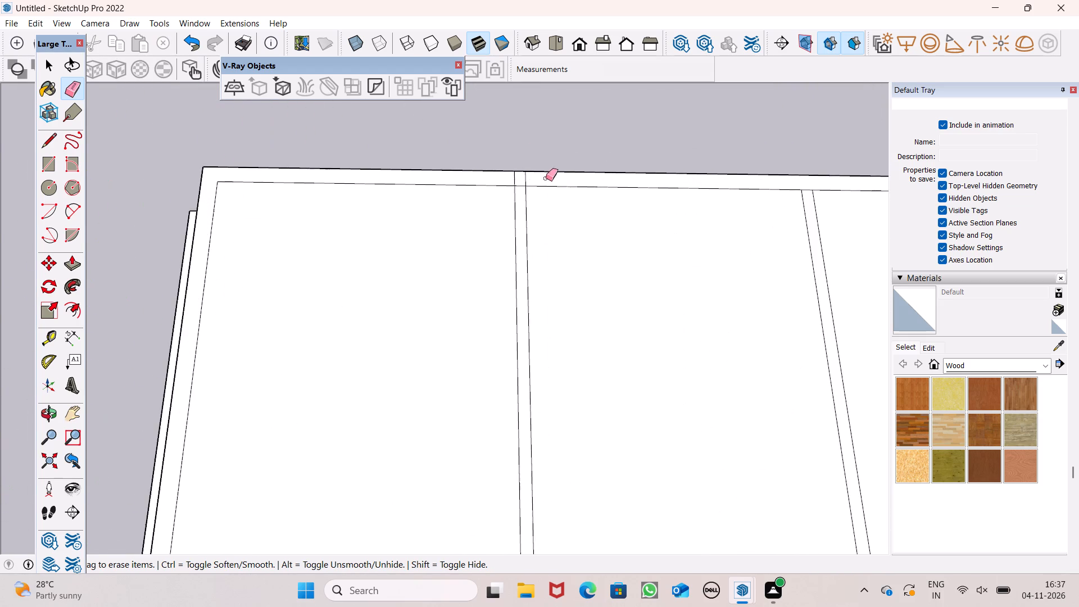
pyautogui.scroll(11, 546, 178)
pyautogui.moveTo(522, 176); pyautogui.dragTo(548, 207)
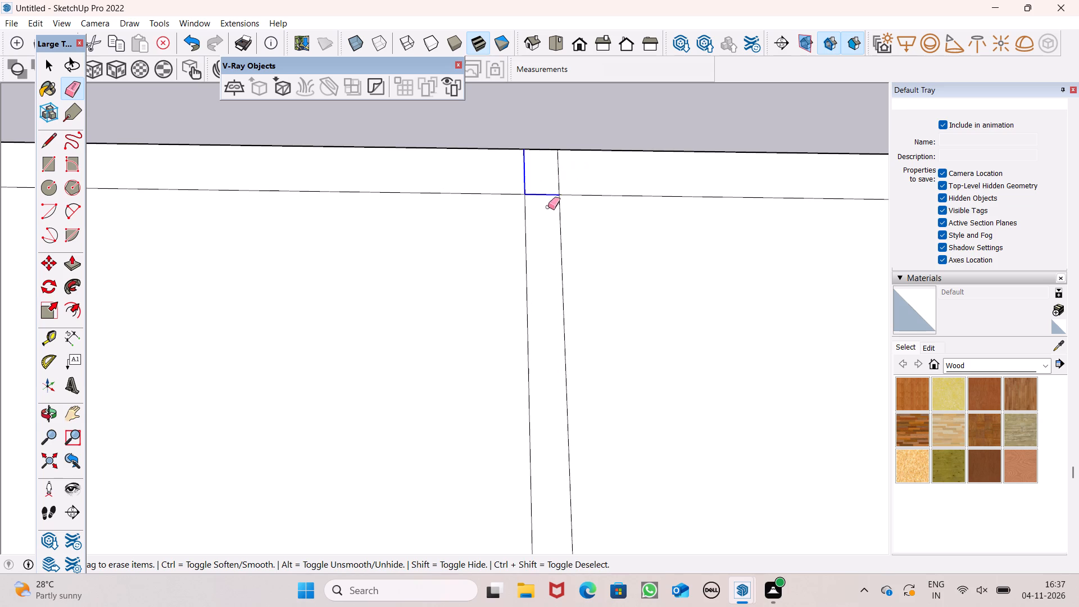
pyautogui.moveTo(548, 207); pyautogui.dragTo(568, 175)
pyautogui.scroll(-16, 479, 213)
pyautogui.scroll(-1, 437, 196)
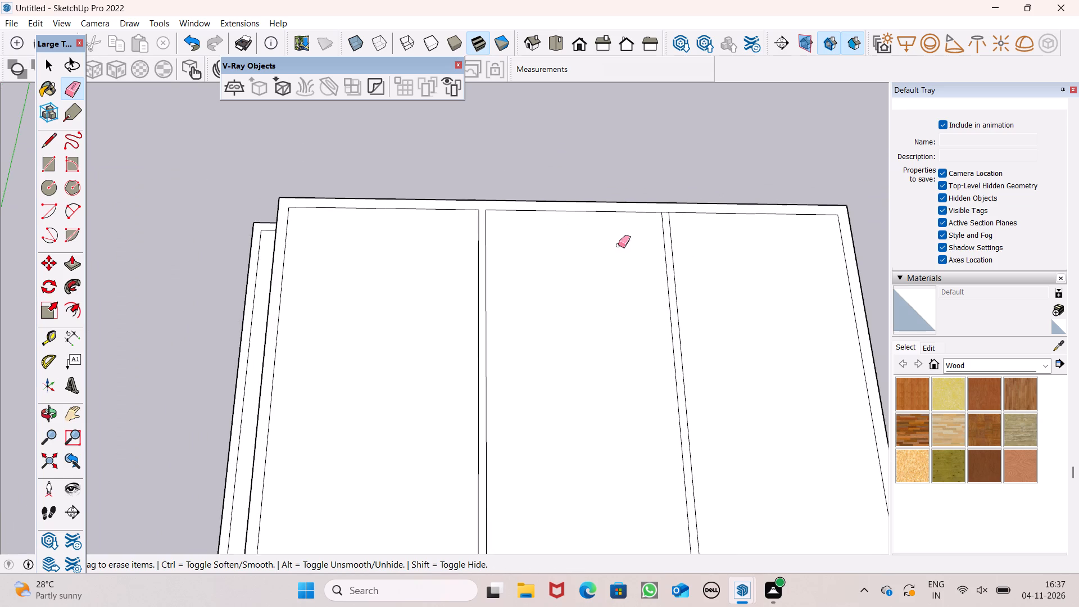
pyautogui.scroll(5, 652, 232)
pyautogui.click(668, 201)
pyautogui.scroll(-8, 601, 156)
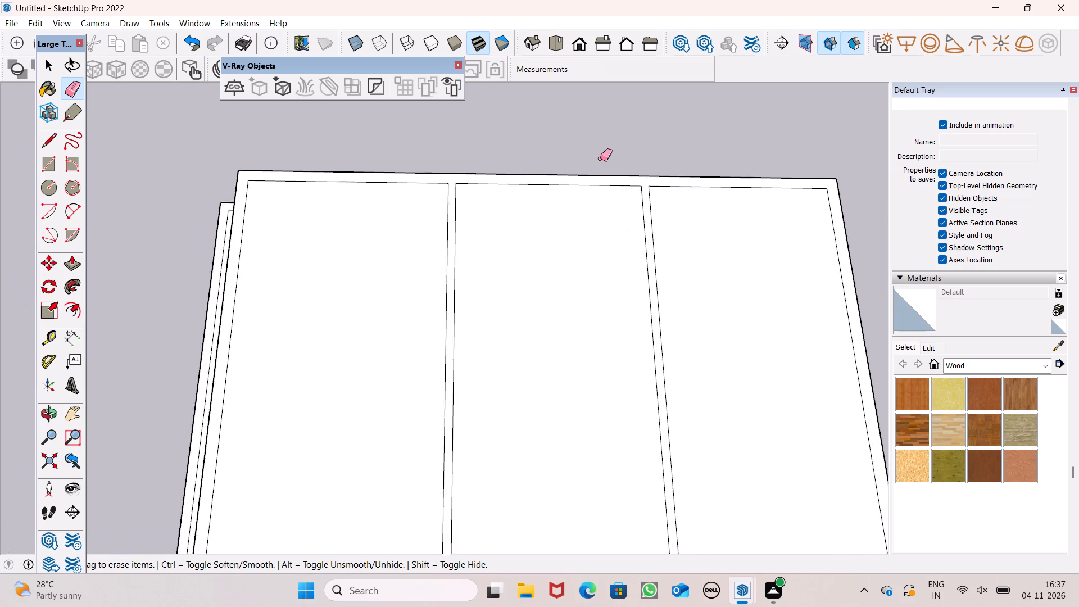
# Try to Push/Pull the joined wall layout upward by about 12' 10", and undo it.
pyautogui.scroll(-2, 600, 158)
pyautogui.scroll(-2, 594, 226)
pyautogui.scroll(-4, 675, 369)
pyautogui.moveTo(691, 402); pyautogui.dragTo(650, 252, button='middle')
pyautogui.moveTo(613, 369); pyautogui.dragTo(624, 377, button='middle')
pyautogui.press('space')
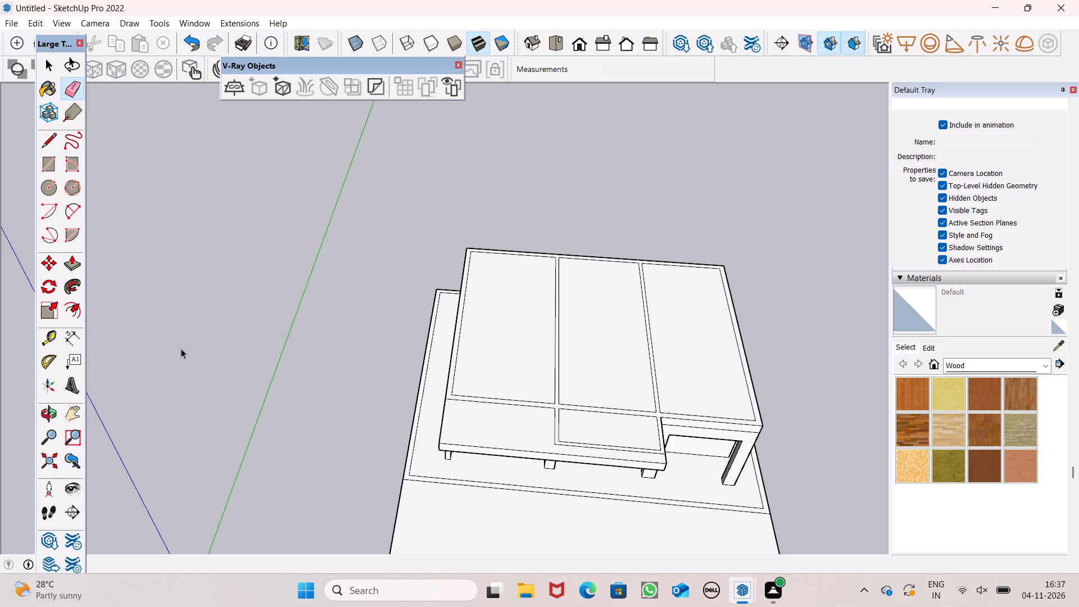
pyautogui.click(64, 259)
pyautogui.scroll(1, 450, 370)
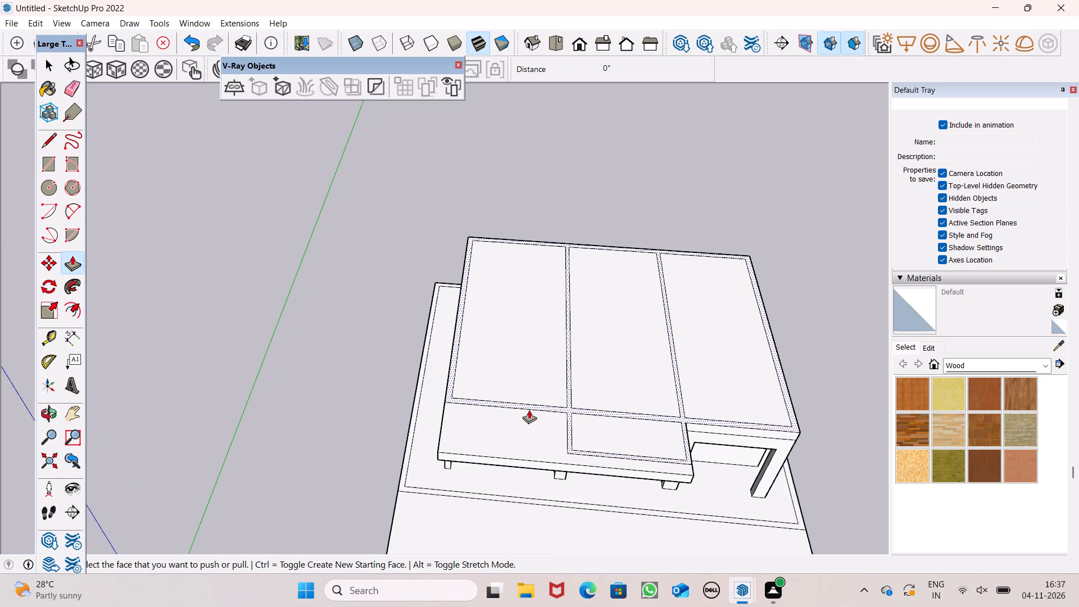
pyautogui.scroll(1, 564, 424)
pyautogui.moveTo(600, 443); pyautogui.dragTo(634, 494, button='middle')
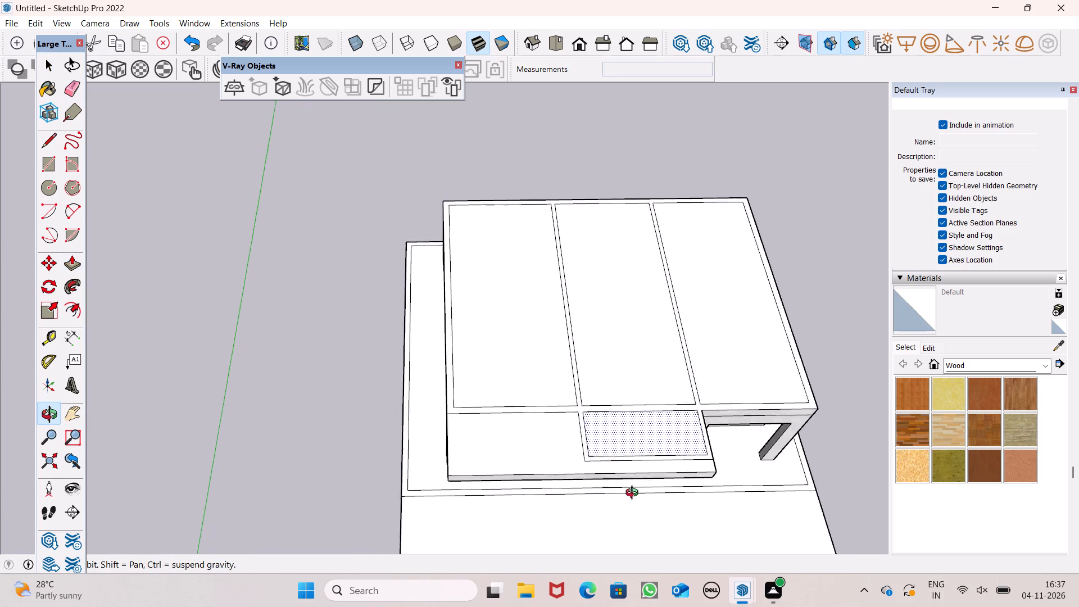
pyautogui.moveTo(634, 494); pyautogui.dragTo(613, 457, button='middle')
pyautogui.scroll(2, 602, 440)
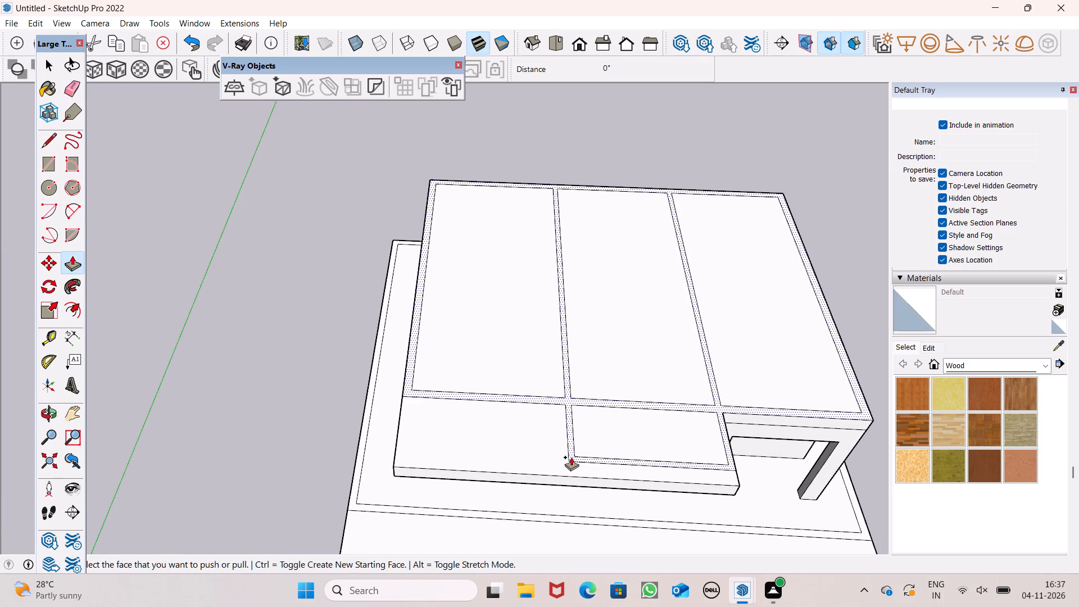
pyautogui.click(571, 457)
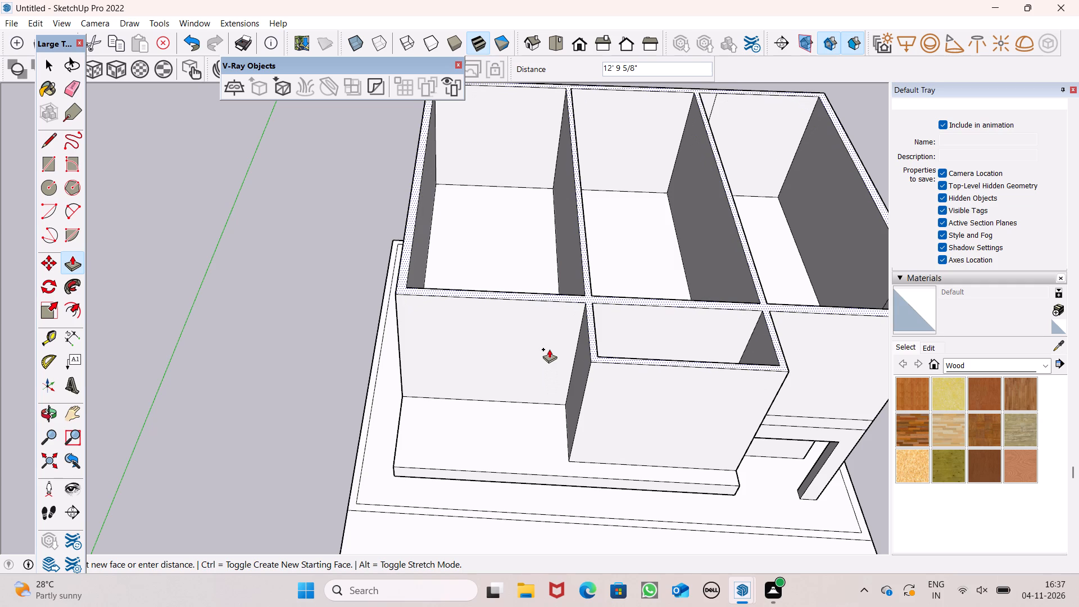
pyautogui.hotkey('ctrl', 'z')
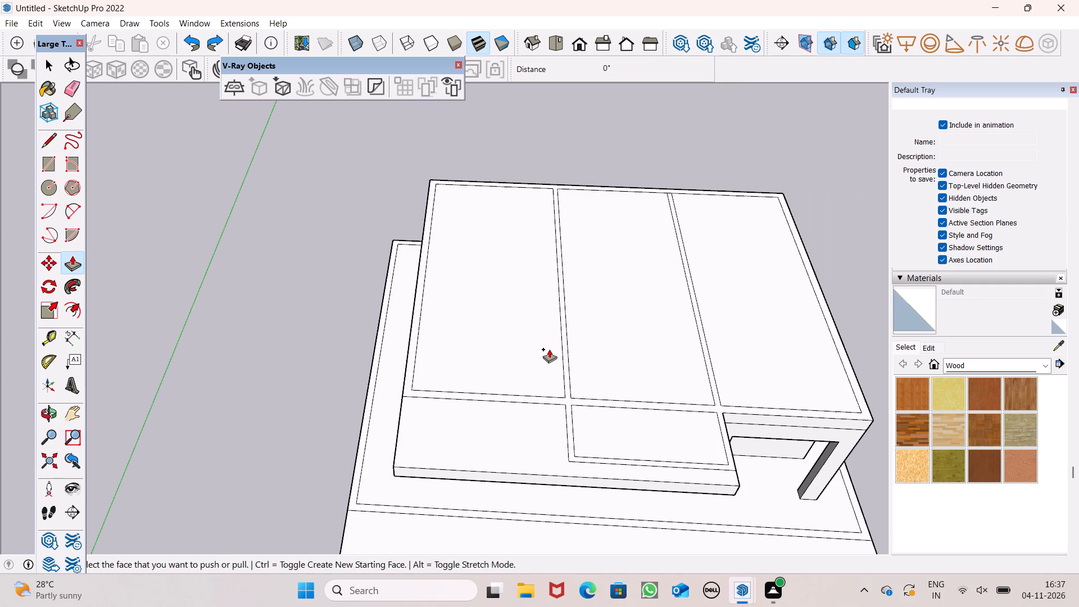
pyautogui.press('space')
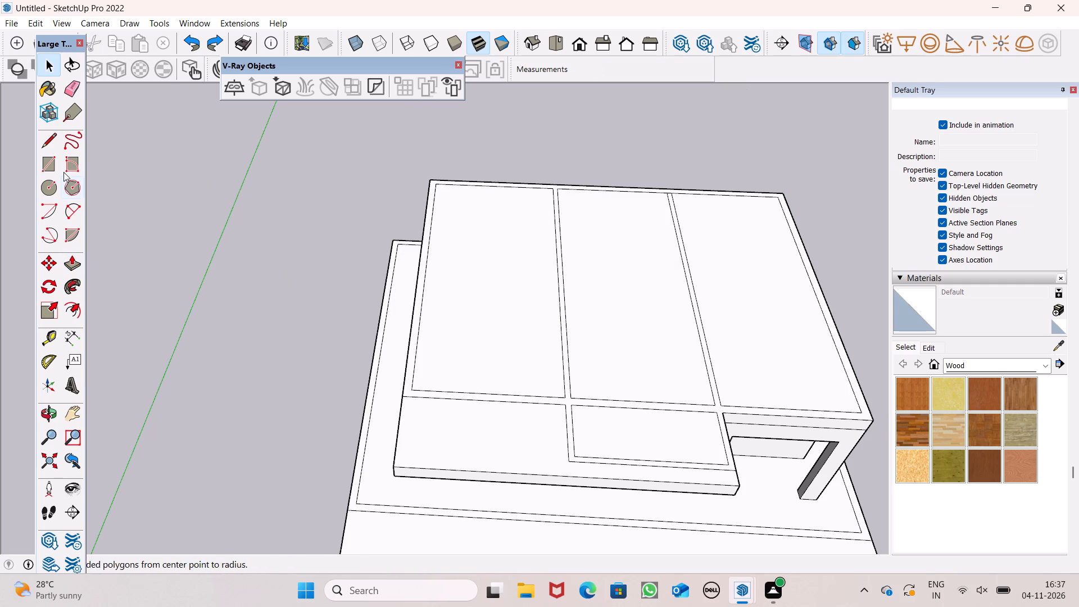
# Draw two 9" lines across the main front wall strip, one at each end of the middle bay, continuing the partitions' inner edges.
pyautogui.moveTo(44, 144); pyautogui.dragTo(54, 147)
pyautogui.scroll(6, 606, 415)
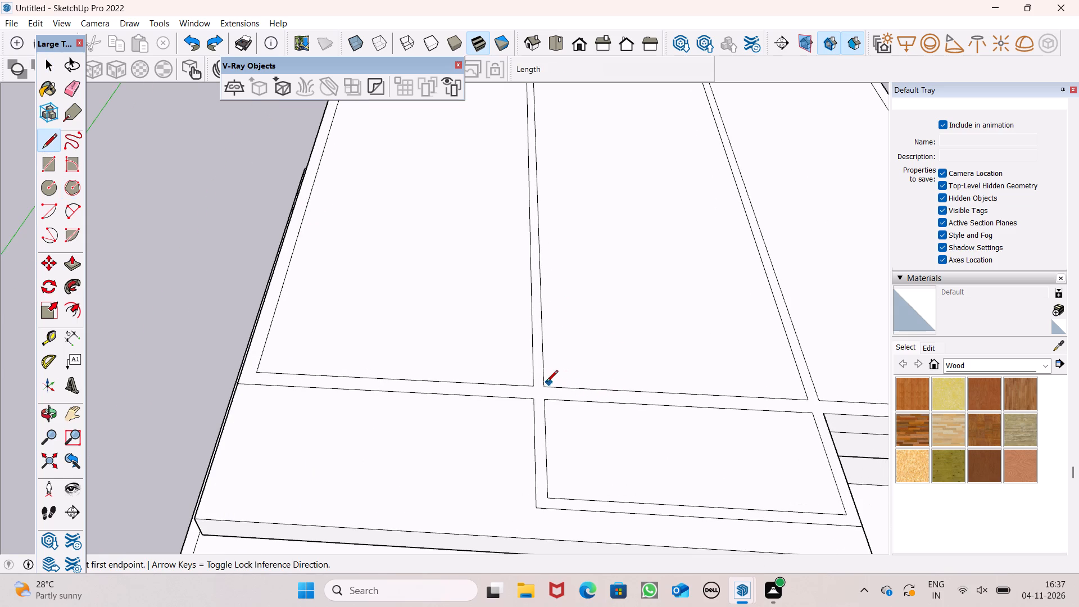
pyautogui.click(546, 382)
pyautogui.click(545, 400)
pyautogui.click(811, 400)
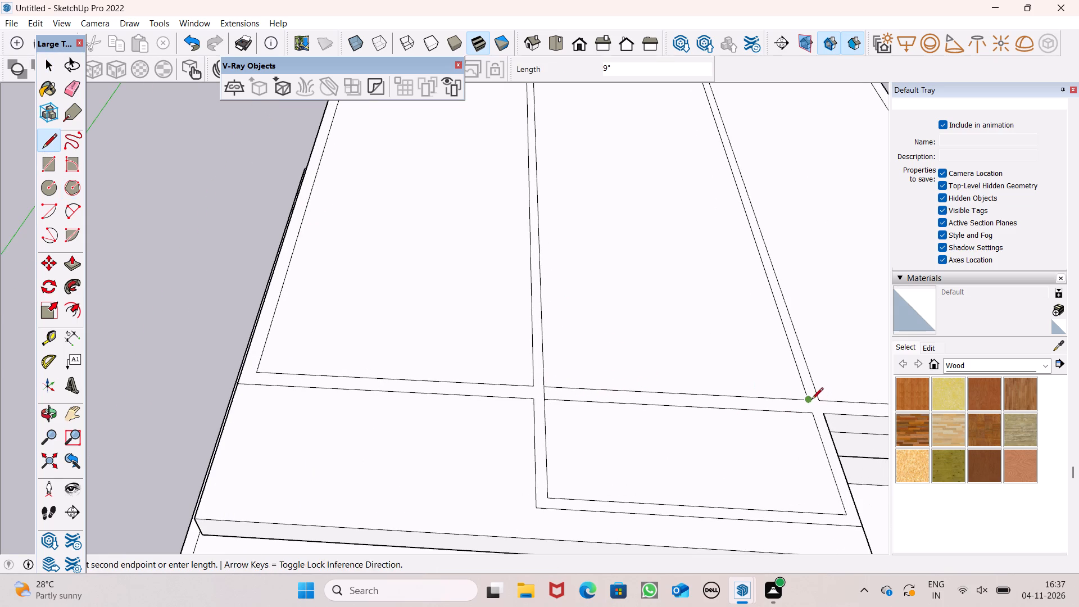
pyautogui.click(815, 419)
pyautogui.press('space')
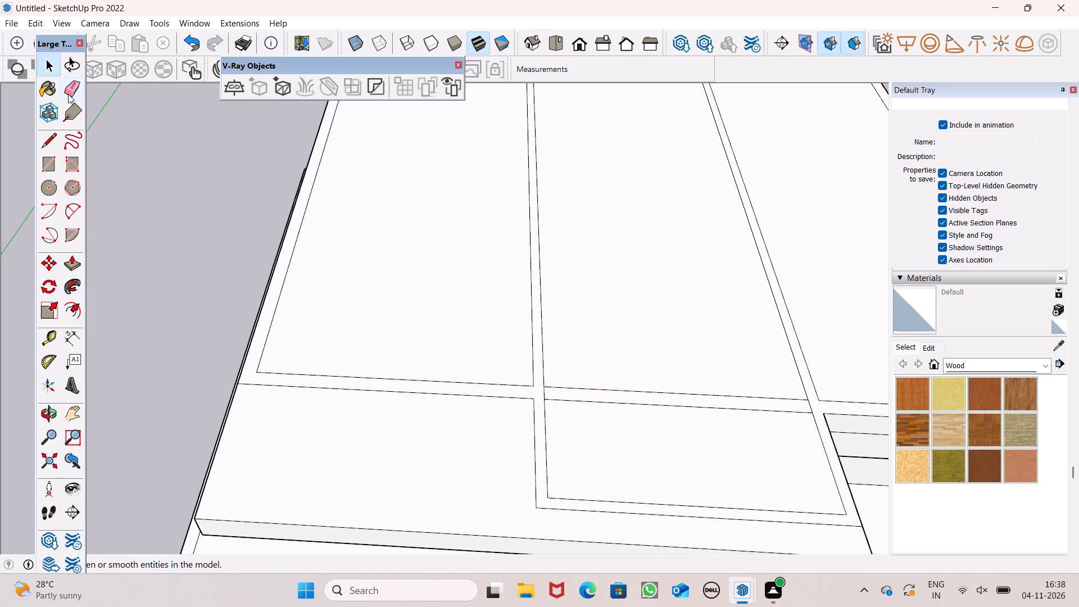
# Erase the two long edges of the front wall strip across the middle bay, merging the bay with the canopy room.
pyautogui.click(68, 90)
pyautogui.moveTo(628, 388); pyautogui.dragTo(630, 406)
pyautogui.press('space')
pyautogui.scroll(-3, 495, 443)
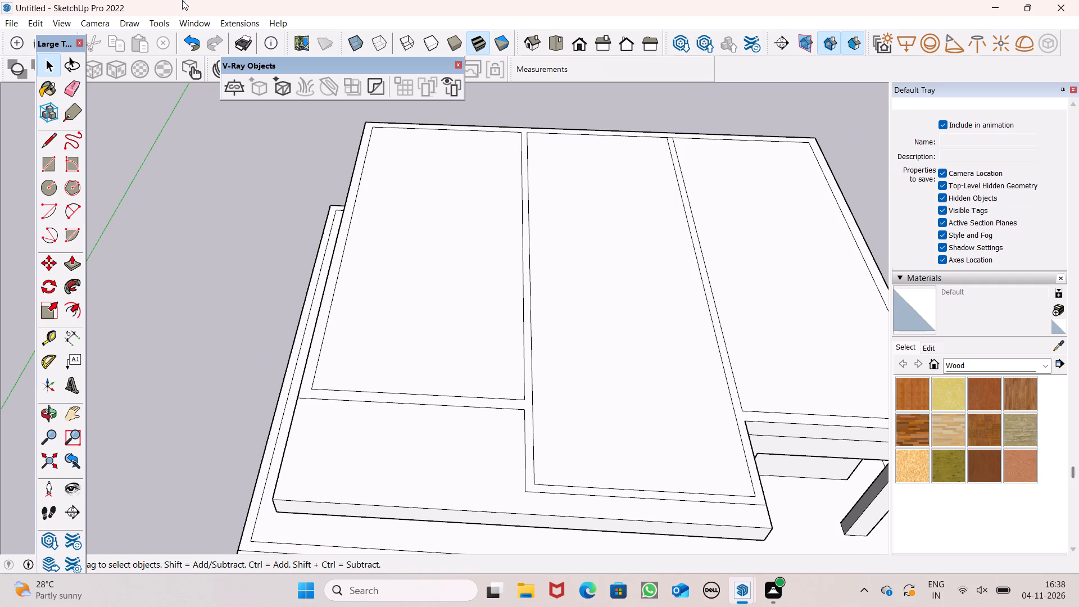
# Push/Pull the joined wall layout face up 10' to raise the upper-storey walls and partitions.
pyautogui.click(69, 266)
pyautogui.scroll(-3, 489, 325)
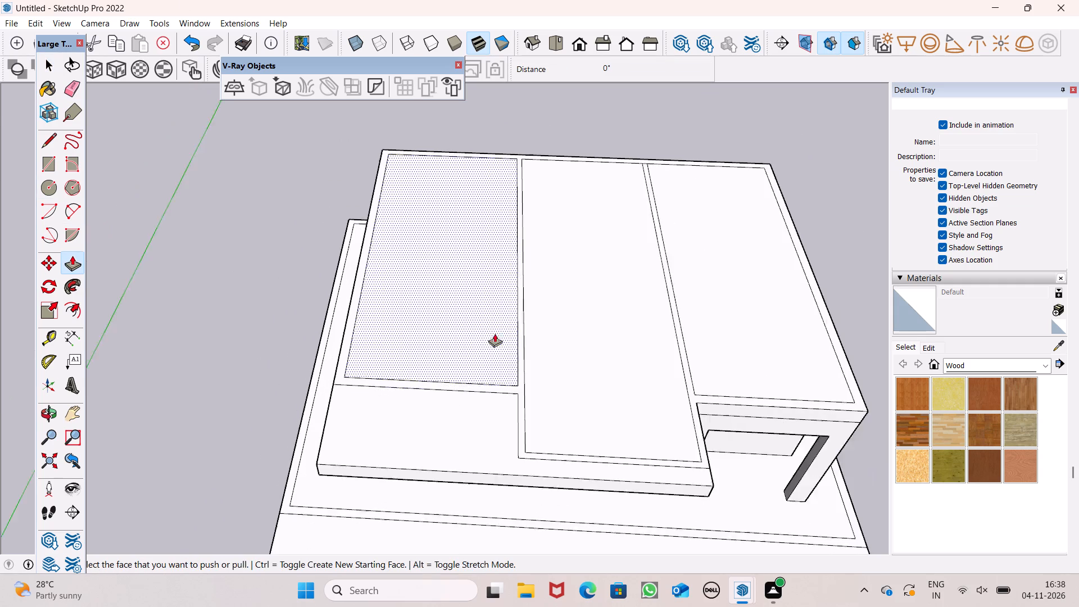
pyautogui.scroll(-1, 495, 333)
pyautogui.scroll(6, 502, 422)
pyautogui.moveTo(507, 433); pyautogui.dragTo(487, 337)
pyautogui.hotkey('ctrl', 'z')
pyautogui.moveTo(501, 415); pyautogui.dragTo(501, 333)
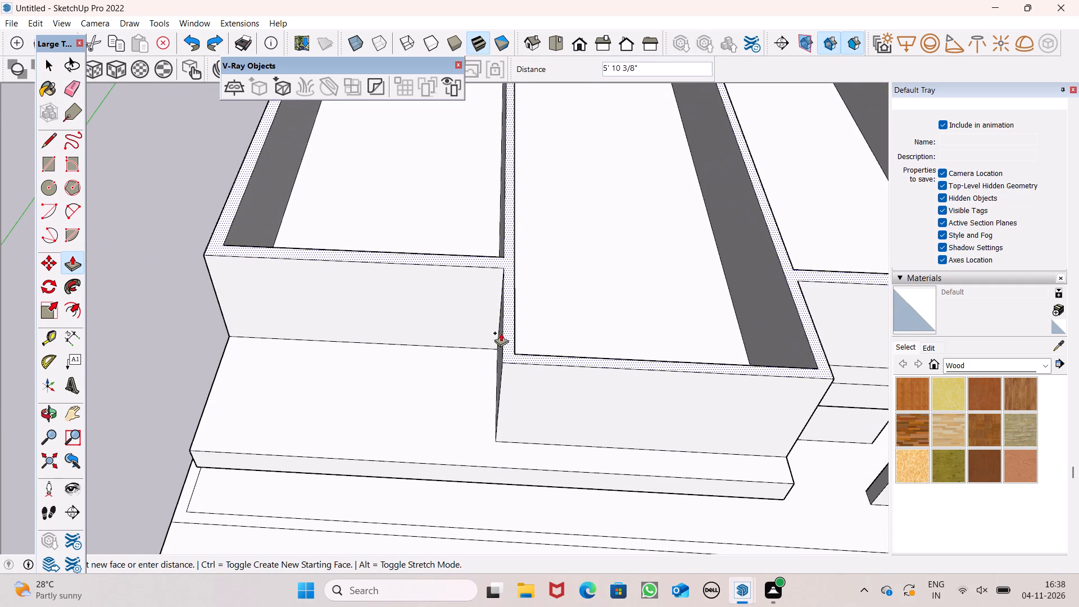
pyautogui.moveTo(501, 333); pyautogui.dragTo(501, 329)
pyautogui.write("10'")
pyautogui.press('Return')
# Measure the height of the projecting middle room's front corner edge on the side of the enclosed ground-floor bay.
pyautogui.scroll(-6, 507, 340)
pyautogui.moveTo(563, 380); pyautogui.dragTo(578, 220, button='middle')
pyautogui.scroll(-4, 577, 219)
pyautogui.moveTo(619, 277); pyautogui.dragTo(563, 262, button='middle')
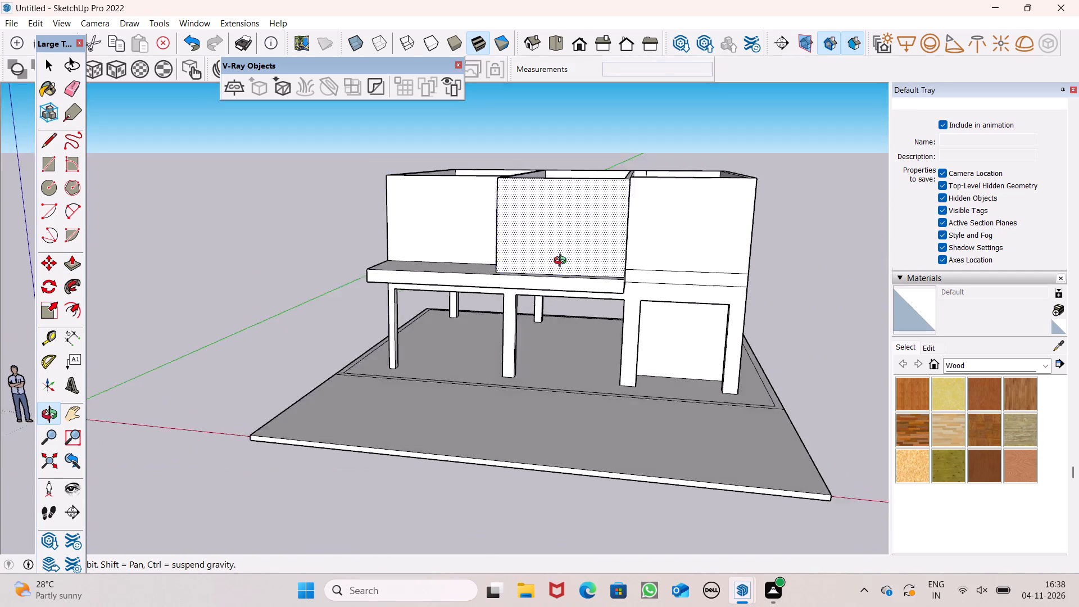
pyautogui.moveTo(563, 262); pyautogui.dragTo(575, 271, button='middle')
pyautogui.press('space')
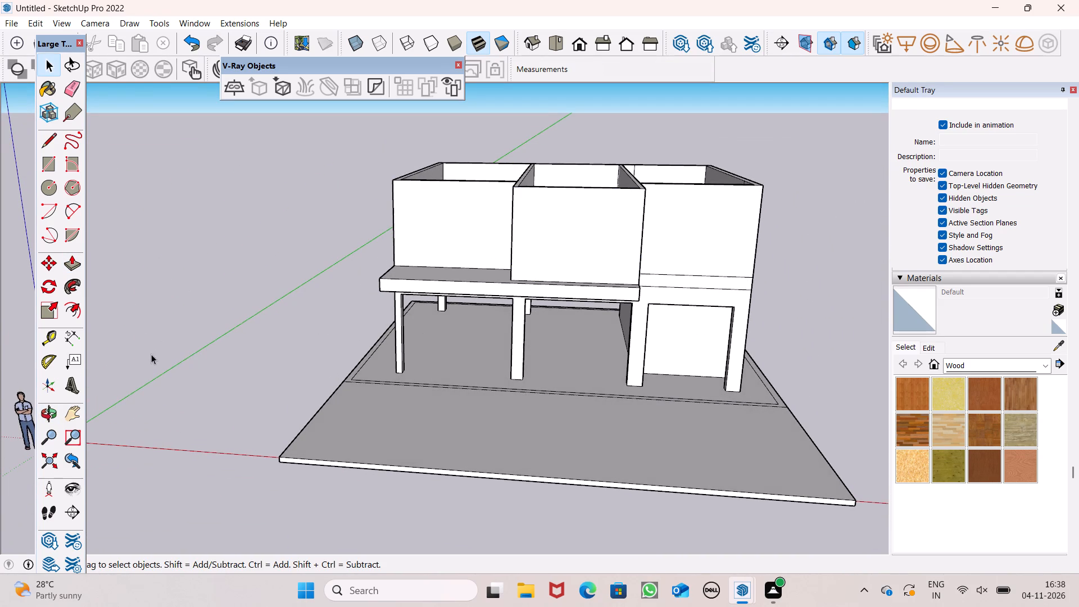
pyautogui.click(71, 341)
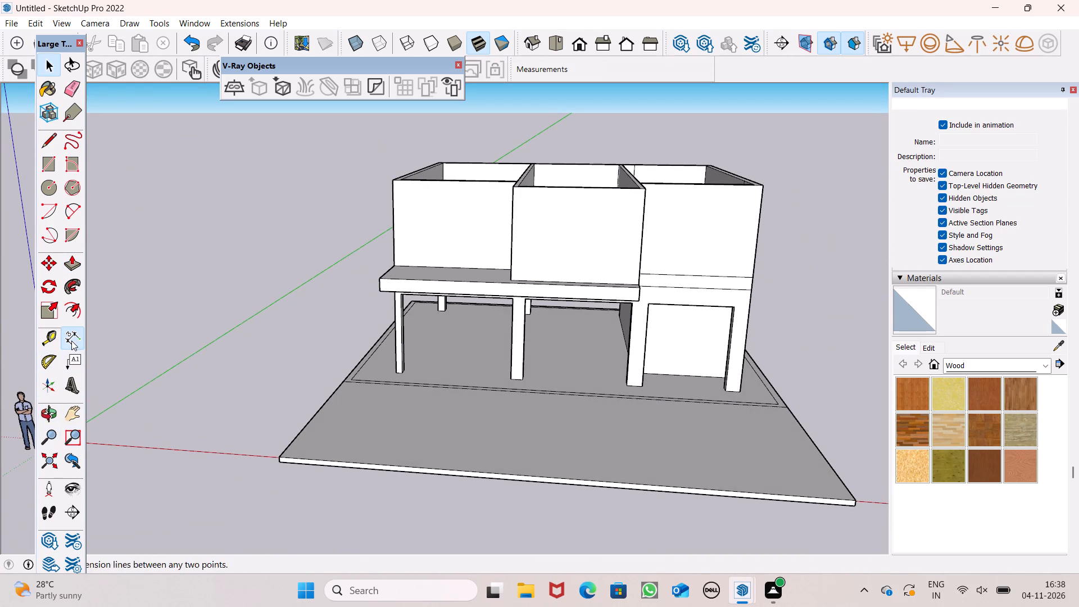
pyautogui.scroll(7, 460, 242)
pyautogui.scroll(-6, 461, 245)
pyautogui.moveTo(580, 293); pyautogui.dragTo(547, 312, button='middle')
pyautogui.scroll(2, 649, 220)
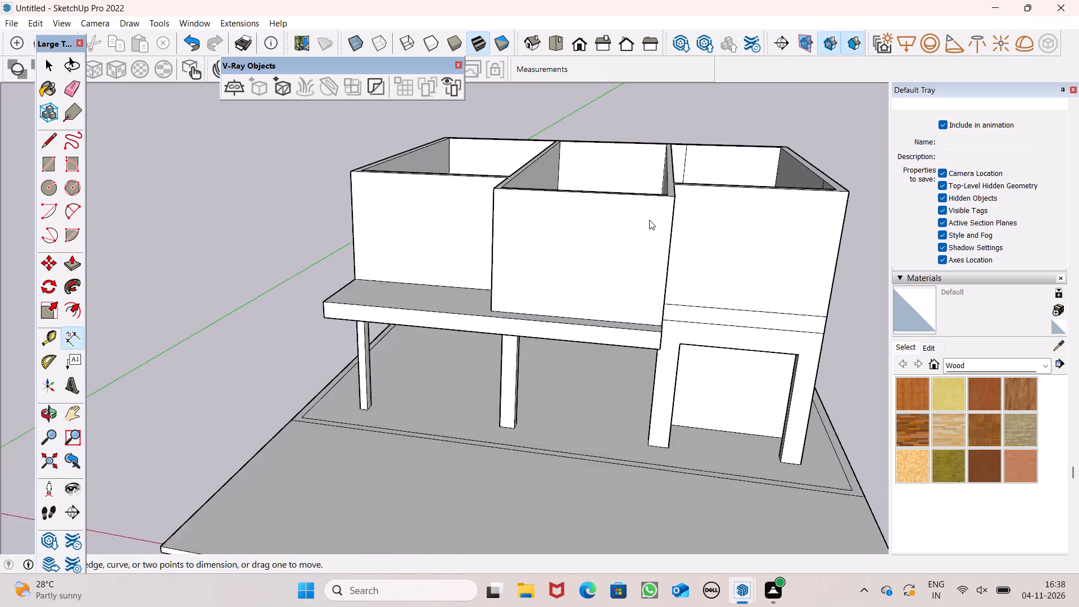
pyautogui.scroll(3, 649, 220)
pyautogui.click(695, 188)
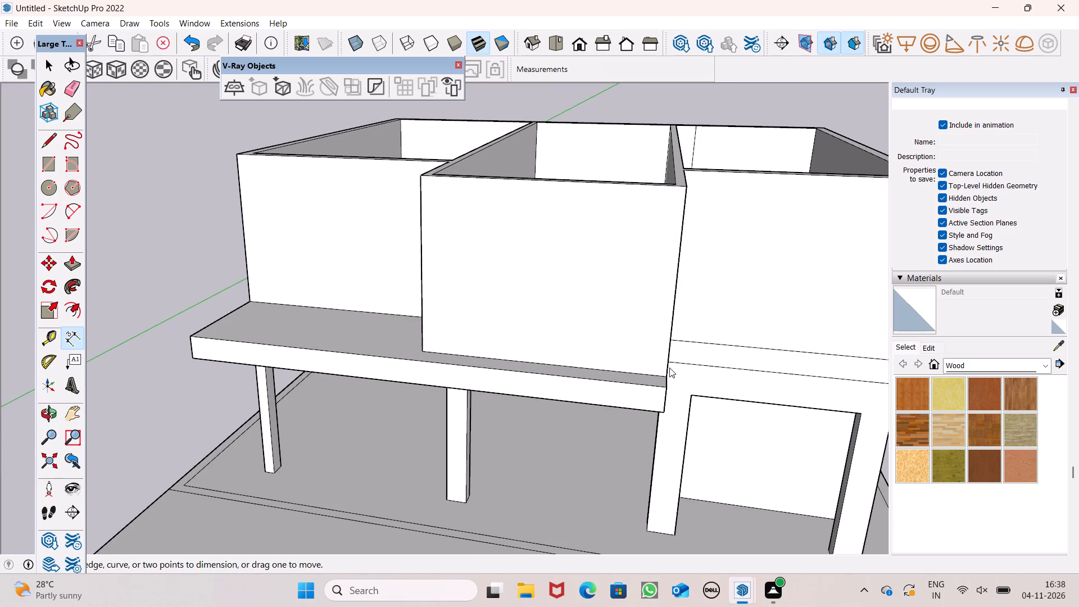
pyautogui.click(665, 374)
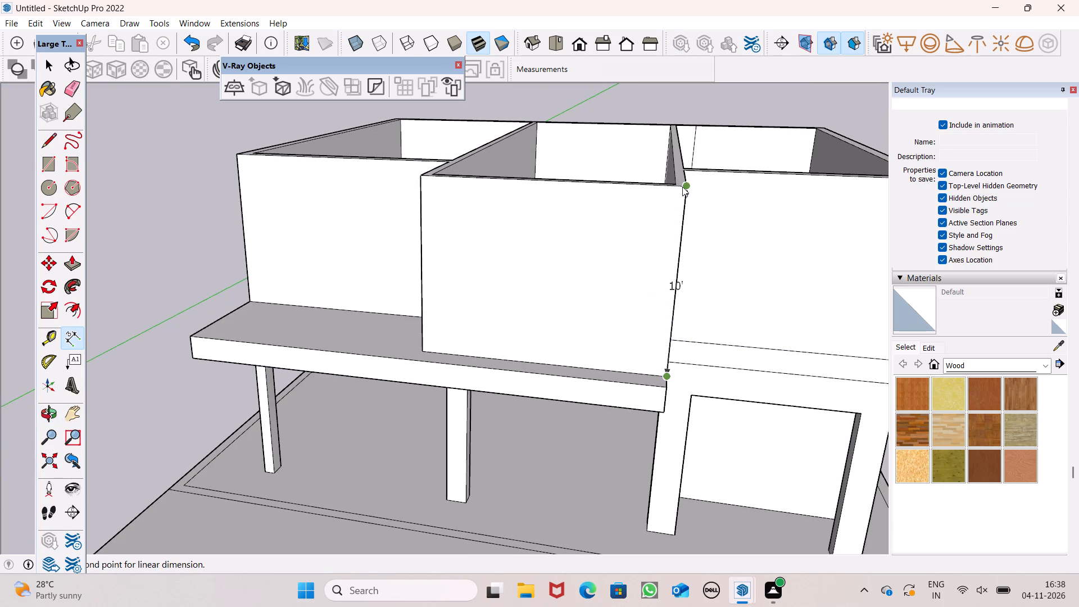
pyautogui.write('v')
pyautogui.press('space')
# Draw a line across the projecting room's front wall top at its inner corner near the enclosed bay, continuing 10' down the front face.
pyautogui.scroll(-4, 610, 237)
pyautogui.moveTo(548, 329); pyautogui.dragTo(579, 346, button='middle')
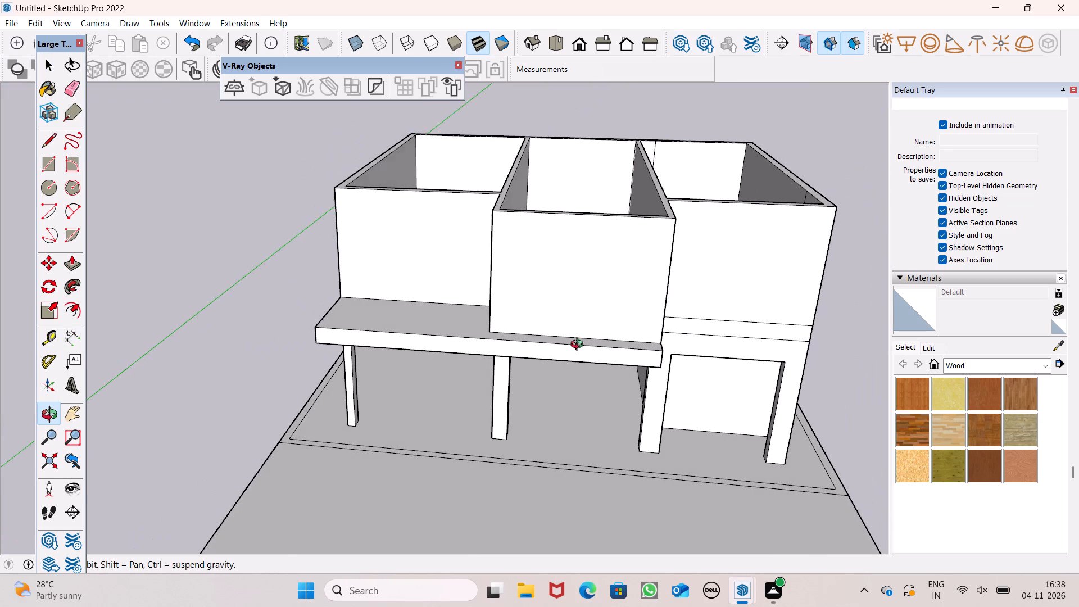
pyautogui.moveTo(579, 346); pyautogui.dragTo(566, 339, button='middle')
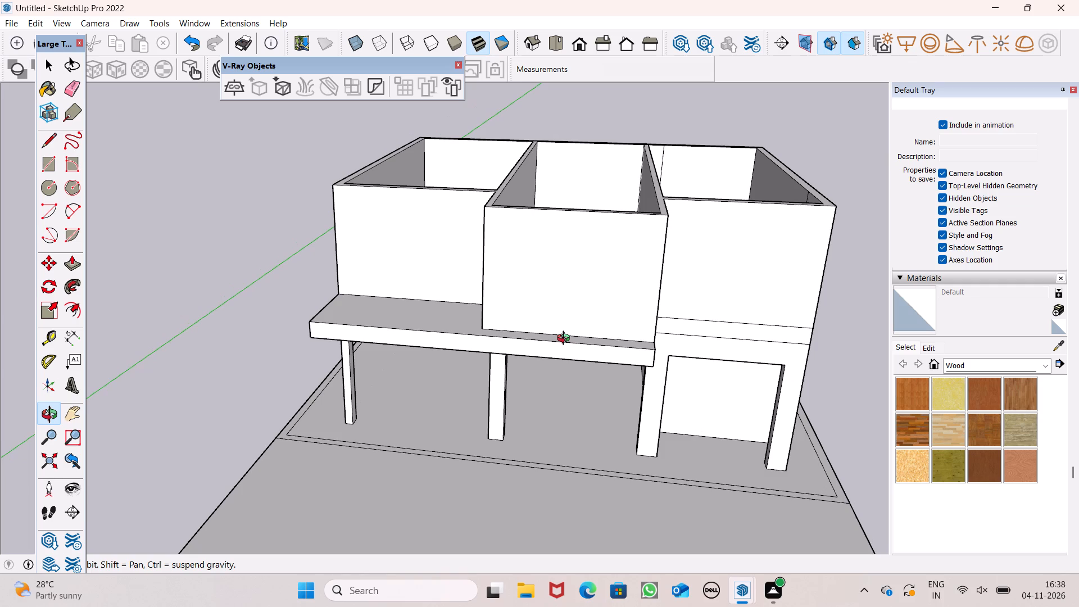
pyautogui.moveTo(566, 339); pyautogui.dragTo(612, 296, button='middle')
pyautogui.scroll(-8, 616, 282)
pyautogui.moveTo(597, 276); pyautogui.dragTo(520, 366, button='middle')
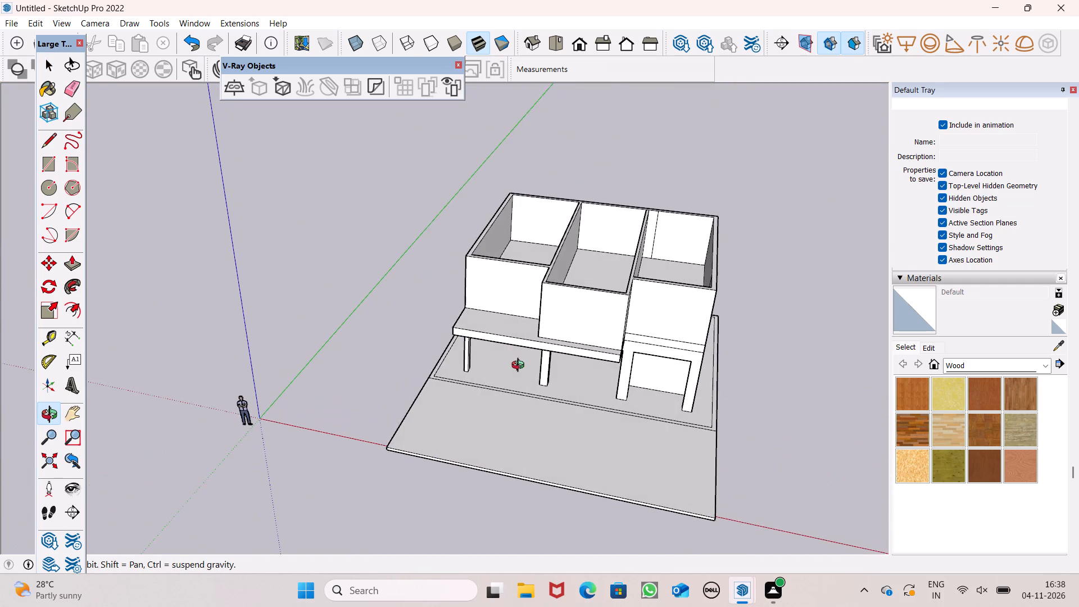
pyautogui.moveTo(520, 366); pyautogui.dragTo(527, 369, button='middle')
pyautogui.scroll(6, 606, 289)
pyautogui.scroll(-3, 604, 265)
pyautogui.moveTo(594, 319); pyautogui.dragTo(593, 338, button='middle')
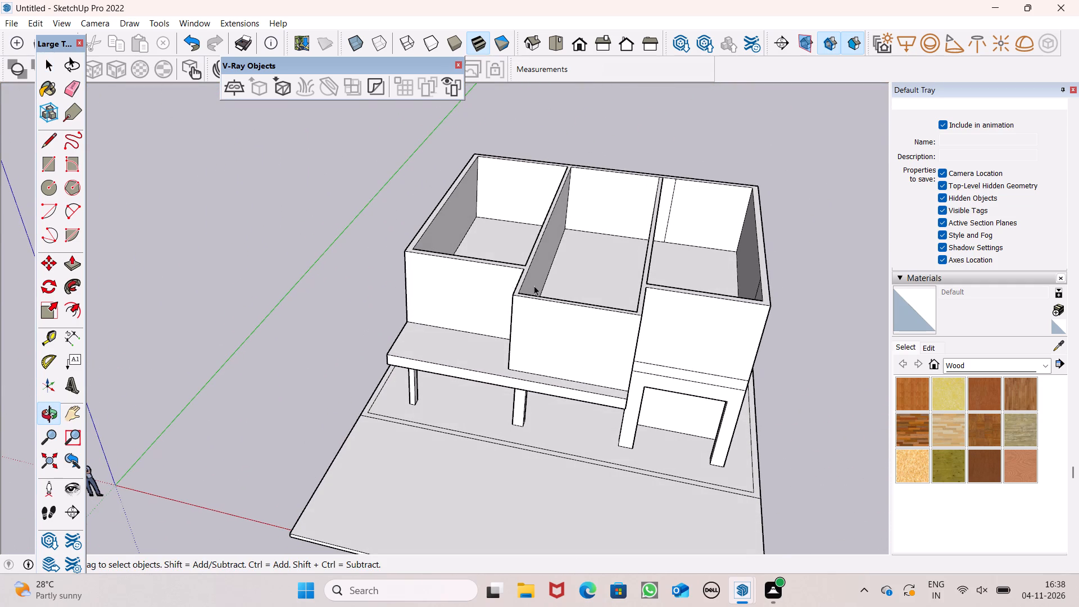
pyautogui.click(48, 139)
pyautogui.moveTo(372, 286); pyautogui.dragTo(427, 342, button='middle')
pyautogui.scroll(7, 643, 346)
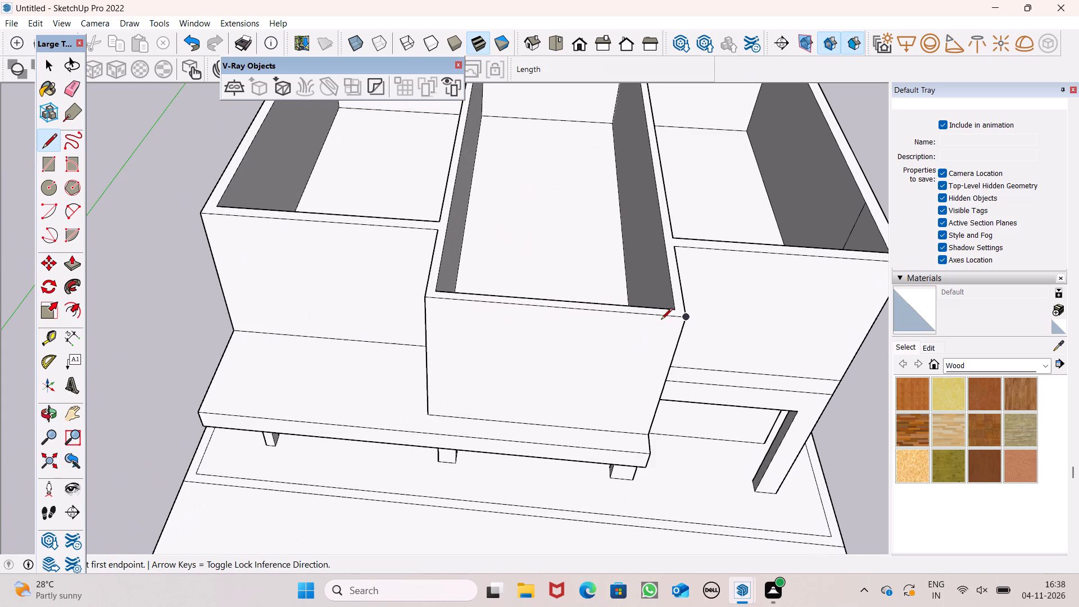
pyautogui.scroll(4, 696, 332)
pyautogui.click(659, 293)
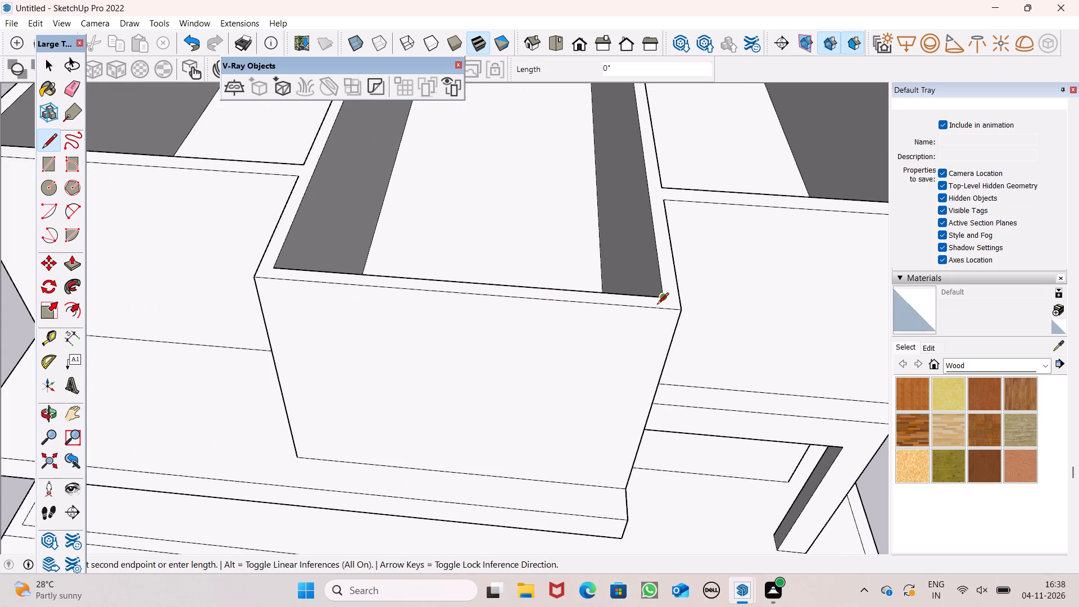
pyautogui.click(663, 310)
pyautogui.click(664, 310)
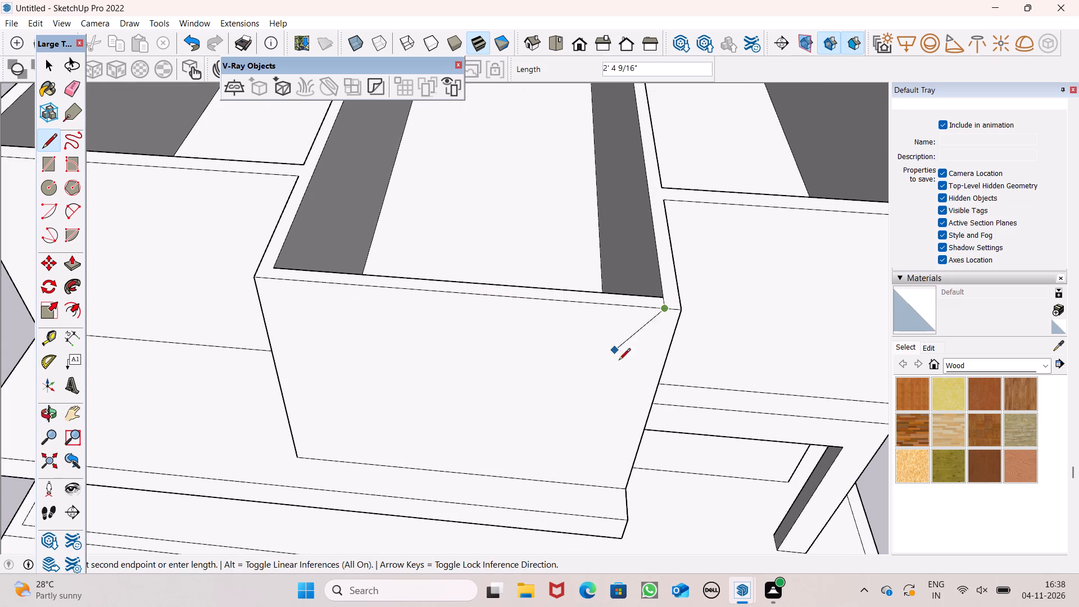
pyautogui.click(614, 487)
pyautogui.scroll(-5, 625, 394)
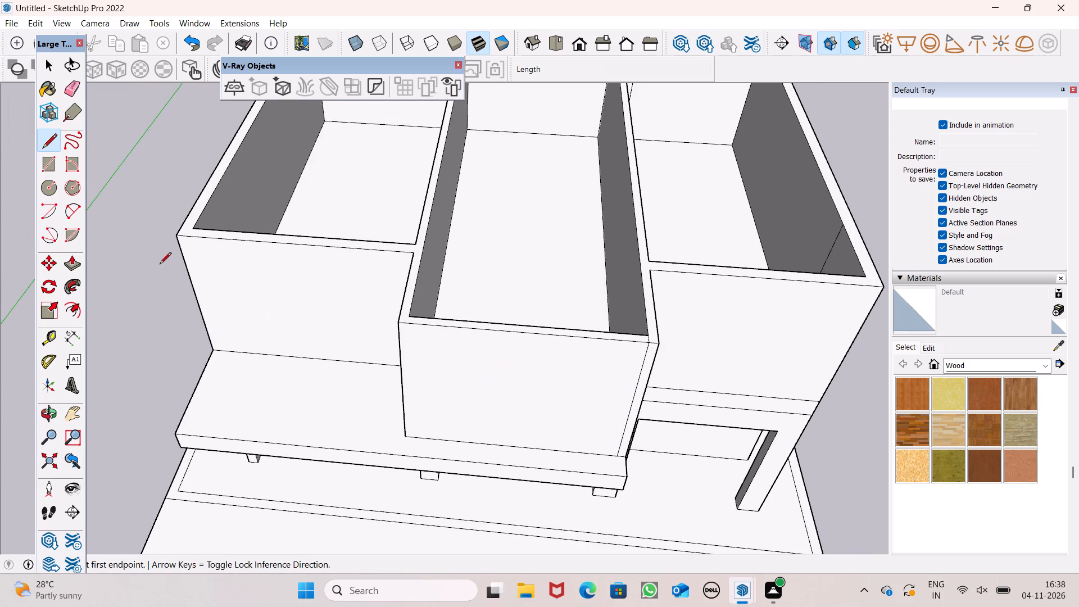
# Push/Pull the narrow strip at the end of the projecting front wall forward 1' 4 7/8" to the canopy edge.
pyautogui.click(72, 264)
pyautogui.scroll(3, 584, 406)
pyautogui.moveTo(666, 379); pyautogui.dragTo(627, 437)
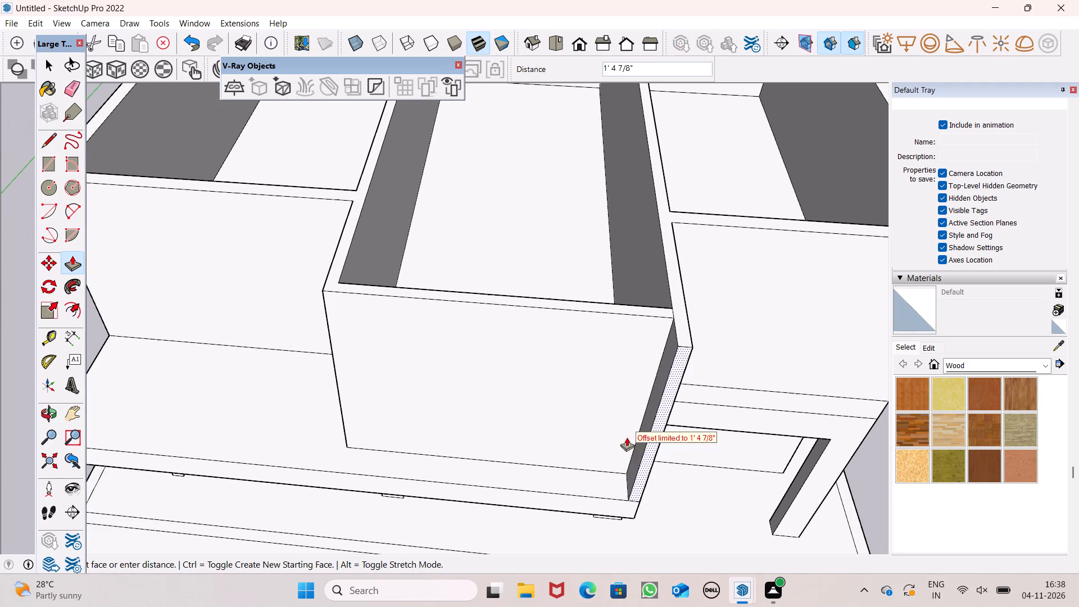
pyautogui.moveTo(627, 437); pyautogui.dragTo(618, 492)
# Push/Pull the inner side face of the projecting fin toward the middle room to thicken it.
pyautogui.scroll(-5, 641, 361)
pyautogui.moveTo(625, 374); pyautogui.dragTo(683, 302, button='middle')
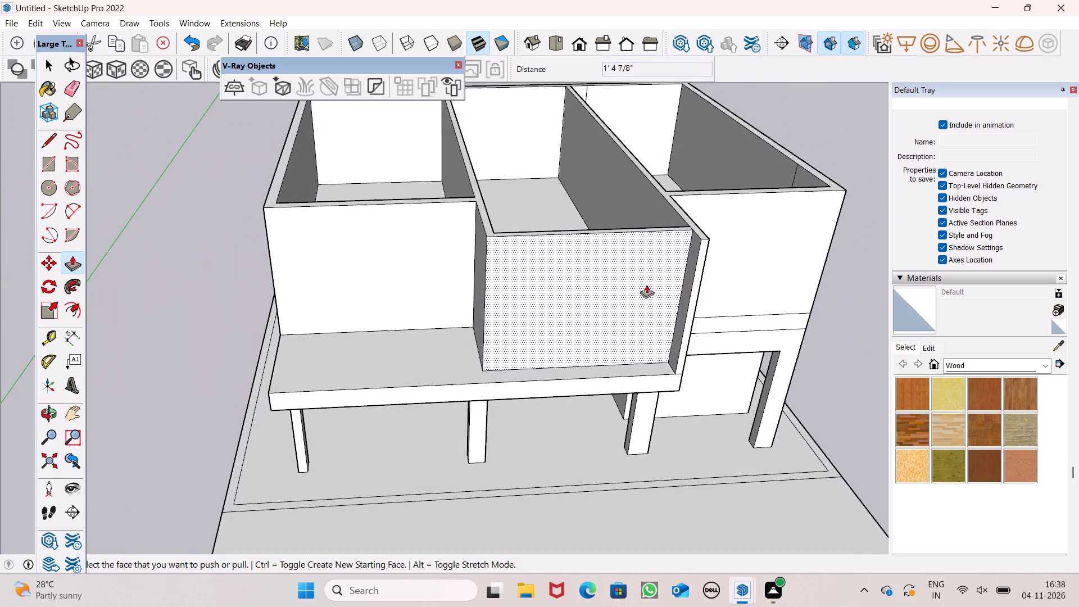
pyautogui.scroll(-7, 579, 380)
pyautogui.scroll(1, 600, 376)
pyautogui.moveTo(600, 375); pyautogui.dragTo(655, 397, button='middle')
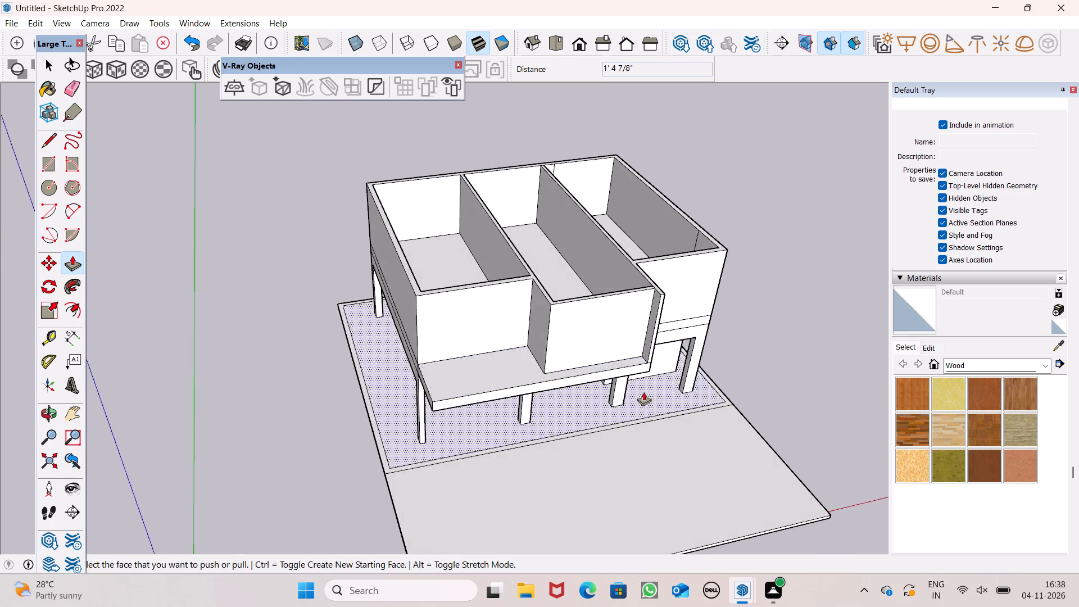
pyautogui.scroll(9, 645, 318)
pyautogui.scroll(7, 675, 260)
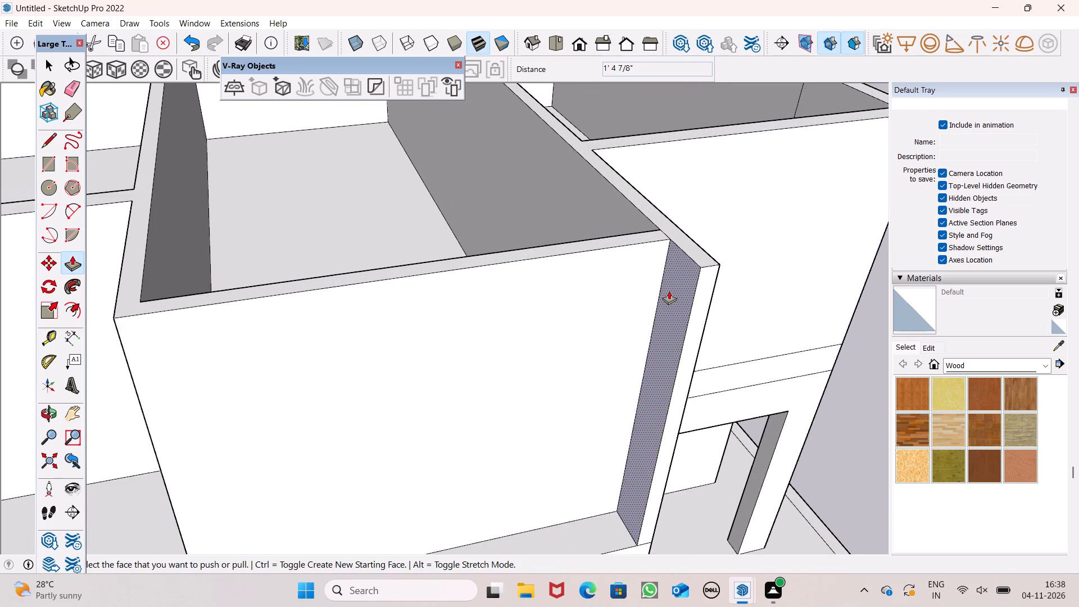
pyautogui.moveTo(669, 292); pyautogui.dragTo(649, 304)
# Examine the projecting fin, canopy and upper-storey rooms from several angles.
pyautogui.scroll(-7, 602, 234)
pyautogui.moveTo(633, 295); pyautogui.dragTo(561, 212, button='middle')
pyautogui.scroll(-5, 714, 278)
pyautogui.moveTo(696, 306); pyautogui.dragTo(633, 293, button='middle')
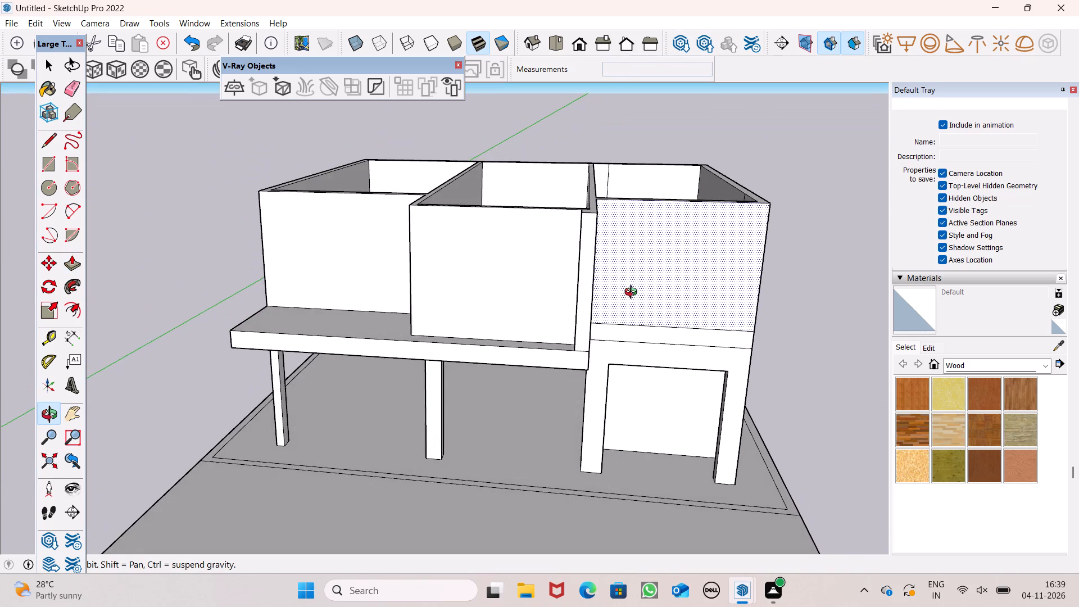
pyautogui.moveTo(633, 293); pyautogui.dragTo(668, 294, button='middle')
pyautogui.scroll(1, 620, 307)
pyautogui.moveTo(620, 307); pyautogui.dragTo(714, 351, button='middle')
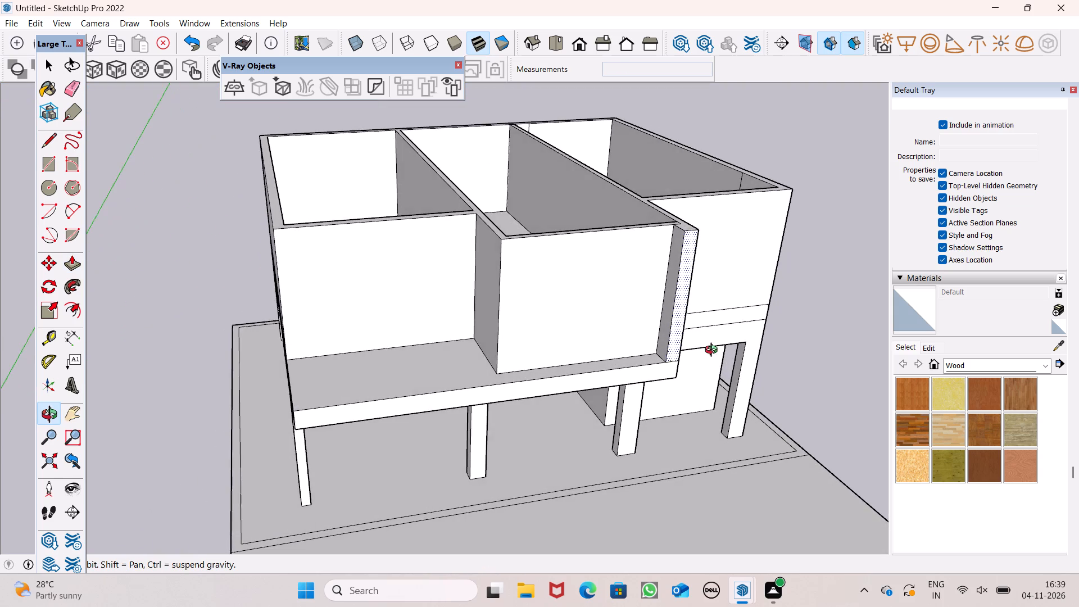
pyautogui.moveTo(714, 351); pyautogui.dragTo(669, 377, button='middle')
pyautogui.scroll(5, 636, 378)
pyautogui.click(638, 377)
pyautogui.scroll(-4, 650, 341)
pyautogui.moveTo(638, 365); pyautogui.dragTo(586, 246, button='middle')
pyautogui.scroll(-8, 717, 336)
pyautogui.moveTo(685, 354); pyautogui.dragTo(692, 427, button='middle')
pyautogui.scroll(-5, 605, 388)
pyautogui.moveTo(606, 364); pyautogui.dragTo(603, 321, button='middle')
pyautogui.scroll(4, 615, 277)
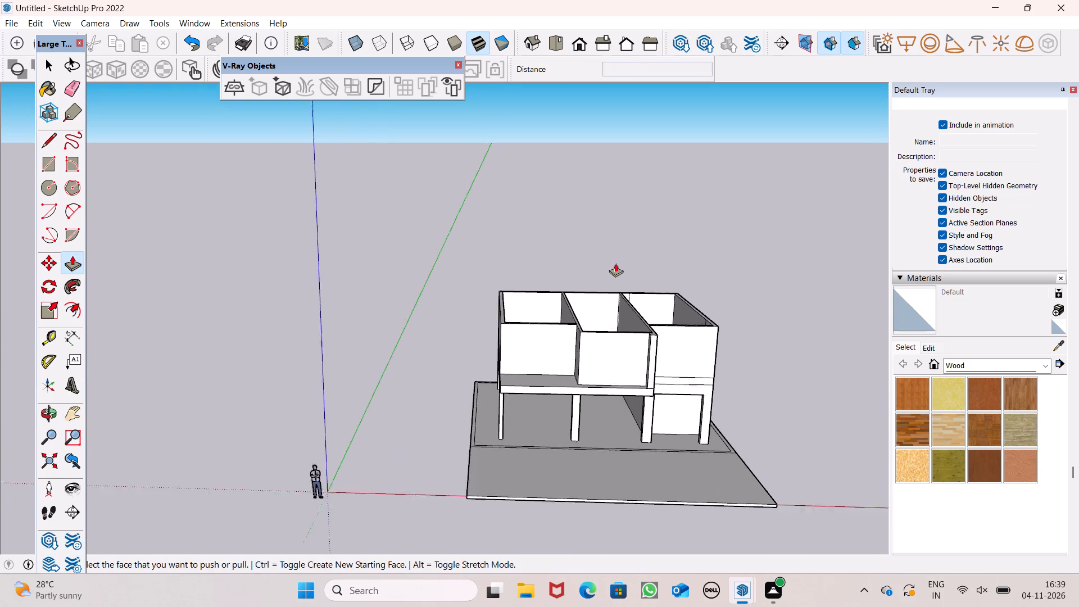
pyautogui.scroll(3, 615, 263)
pyautogui.scroll(-3, 534, 300)
pyautogui.moveTo(546, 341); pyautogui.dragTo(534, 425, button='middle')
pyautogui.scroll(2, 614, 315)
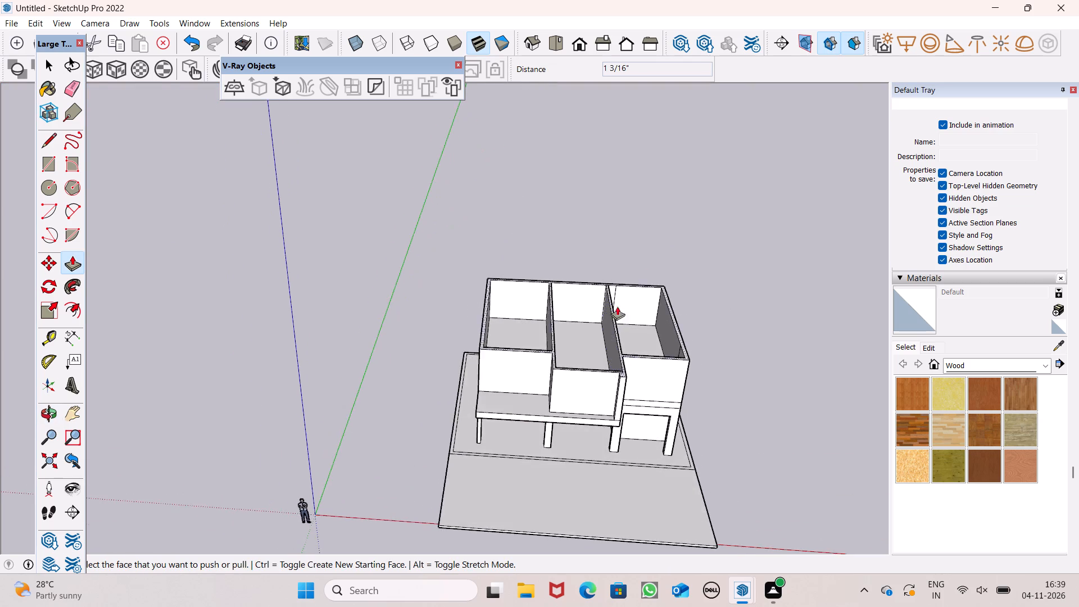
pyautogui.scroll(6, 617, 306)
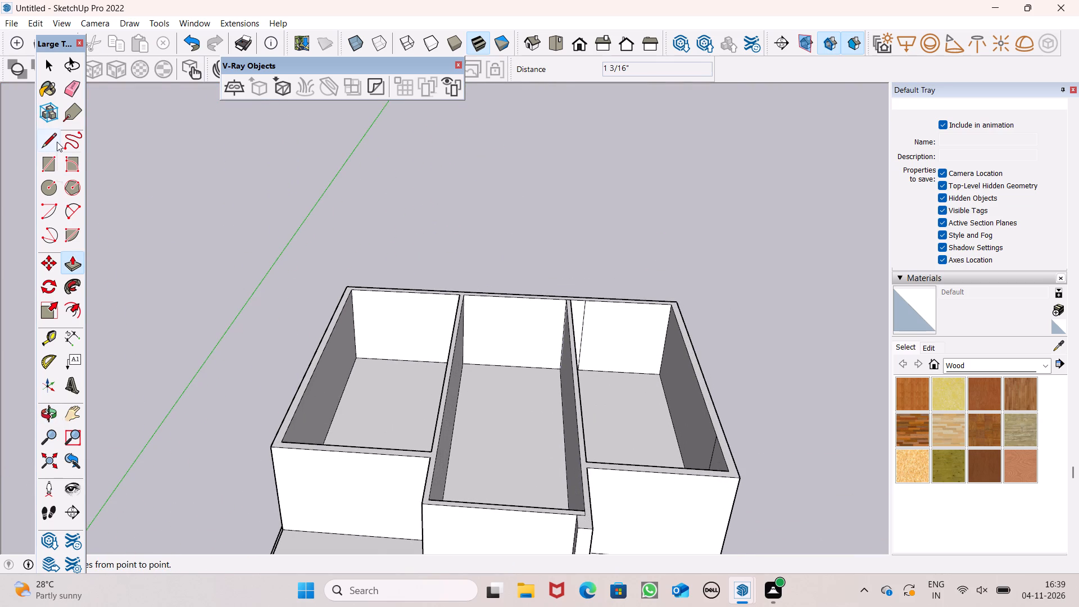
# Draw a 9" line across the rear wall top, continuing the middle-room edge of the fin-side partition.
pyautogui.click(46, 139)
pyautogui.scroll(6, 468, 253)
pyautogui.scroll(3, 614, 324)
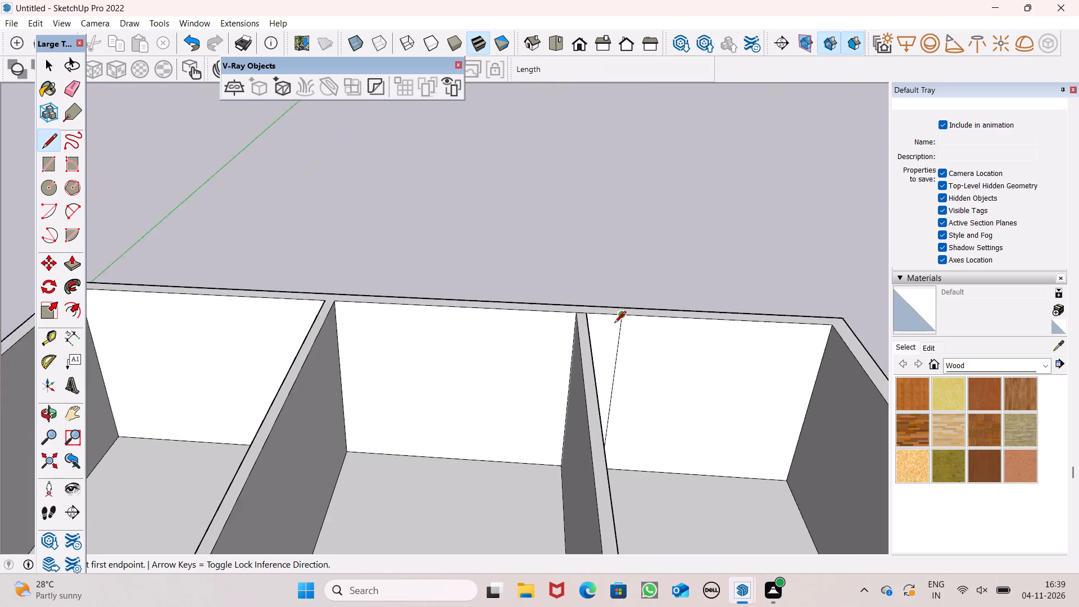
pyautogui.scroll(7, 614, 324)
pyautogui.click(559, 311)
pyautogui.click(557, 295)
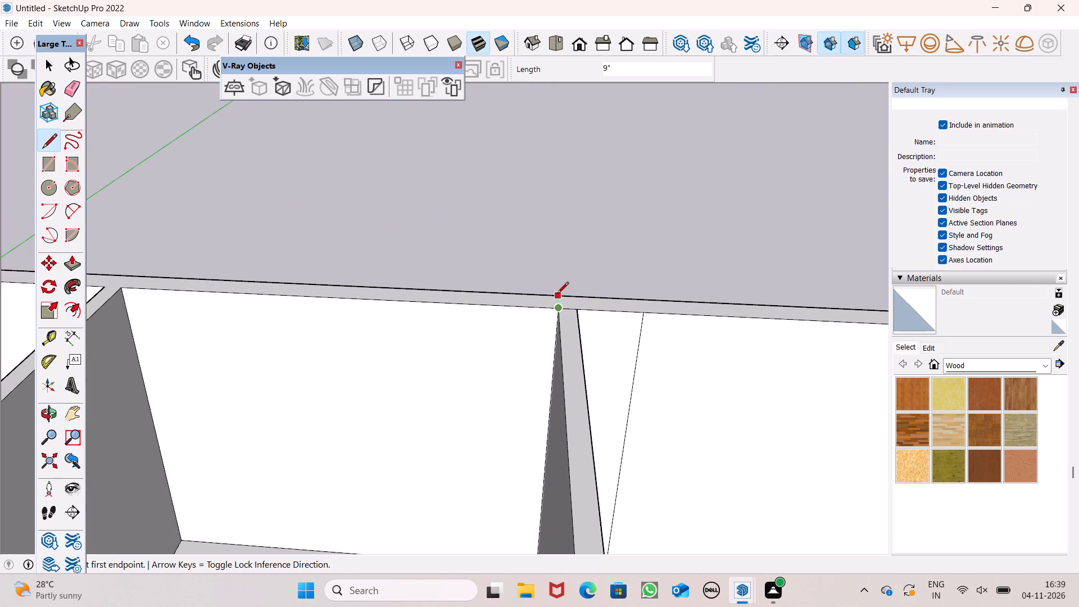
pyautogui.scroll(-8, 578, 228)
pyautogui.scroll(-6, 623, 175)
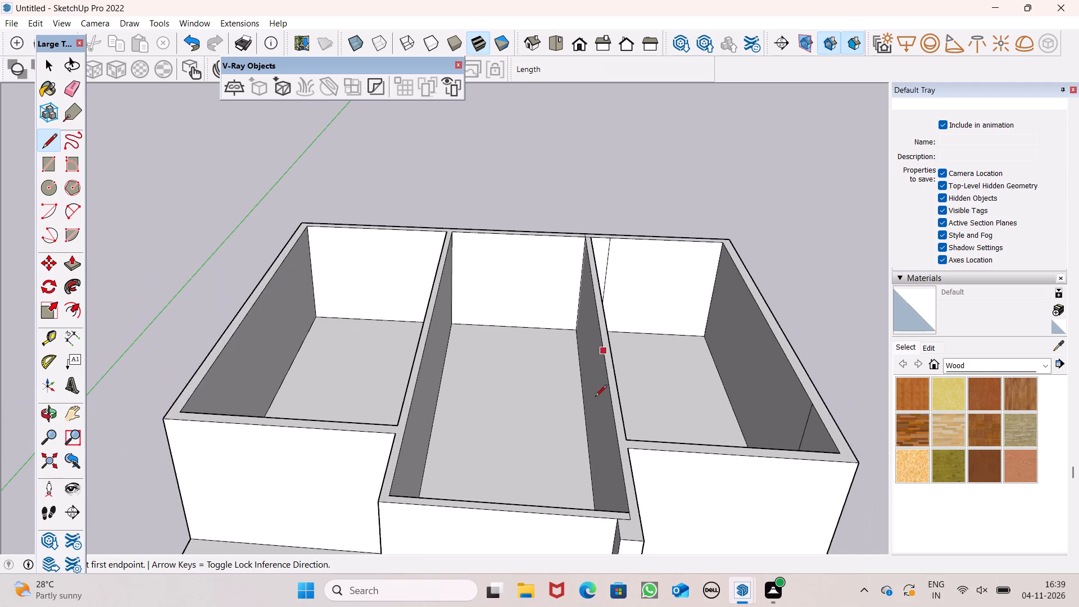
# Draw a line along the fin-side partition's outer edge where it meets the main front wall, separating their top faces.
pyautogui.scroll(8, 602, 456)
pyautogui.scroll(-1, 641, 459)
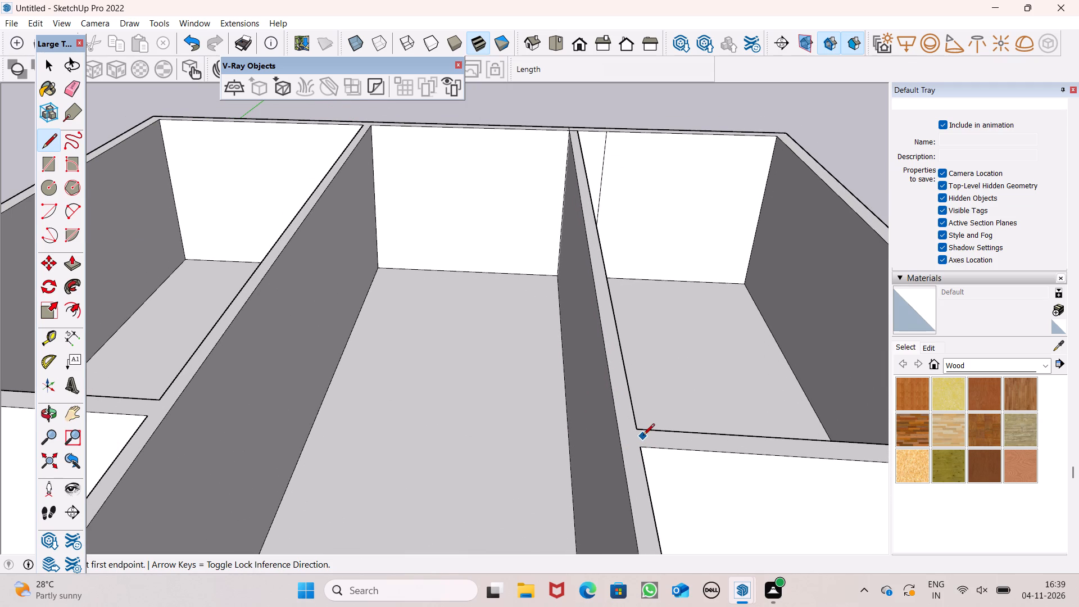
pyautogui.scroll(-2, 591, 398)
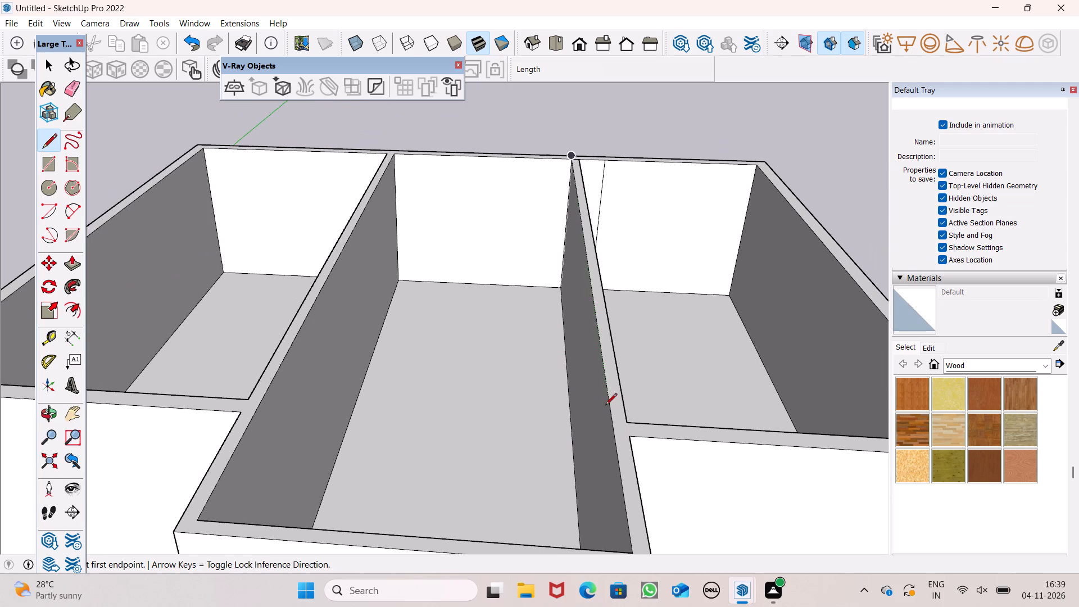
pyautogui.moveTo(606, 411); pyautogui.dragTo(616, 429, button='middle')
pyautogui.scroll(5, 644, 462)
pyautogui.moveTo(648, 467); pyautogui.dragTo(645, 452)
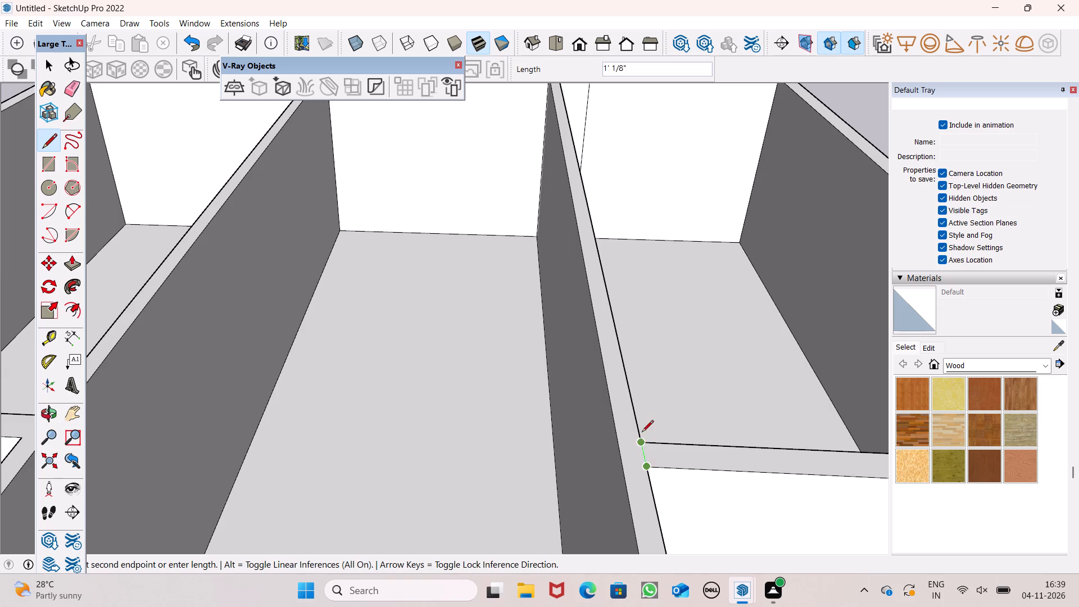
pyautogui.click(642, 439)
pyautogui.scroll(-7, 619, 329)
pyautogui.scroll(1, 618, 332)
pyautogui.press('space')
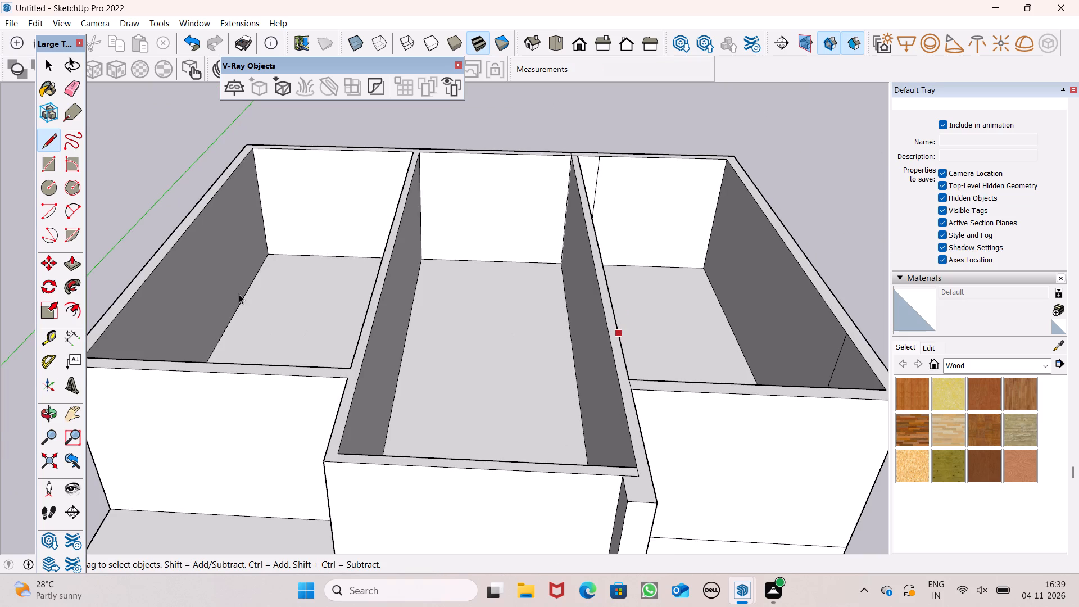
# Draw a 9" line across the rear wall top, continuing the outer edge of the fin-side partition.
pyautogui.click(77, 258)
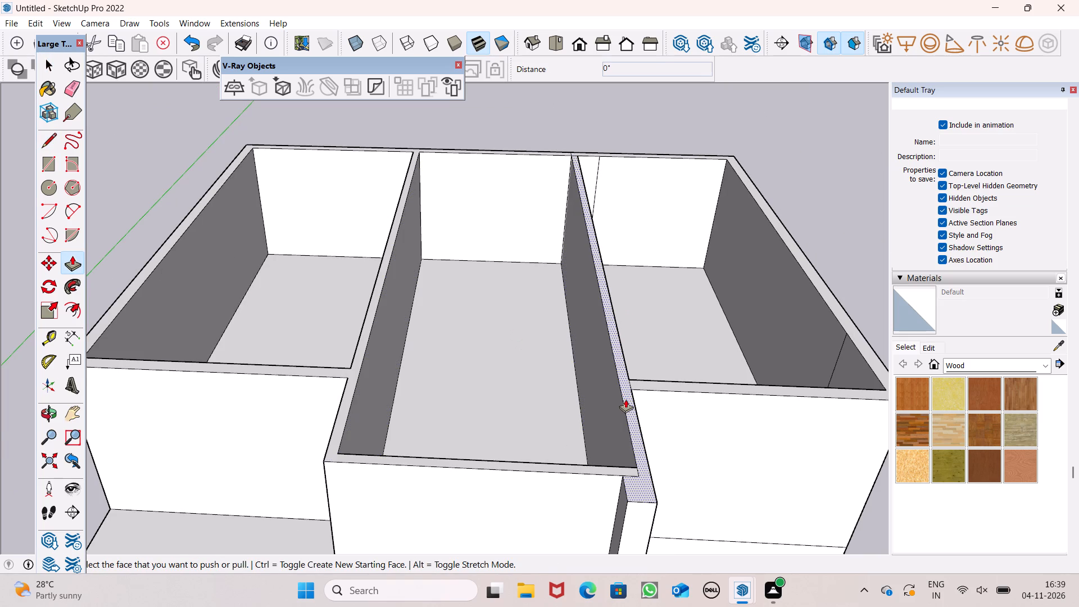
pyautogui.moveTo(560, 309); pyautogui.dragTo(545, 397, button='middle')
pyautogui.scroll(2, 621, 104)
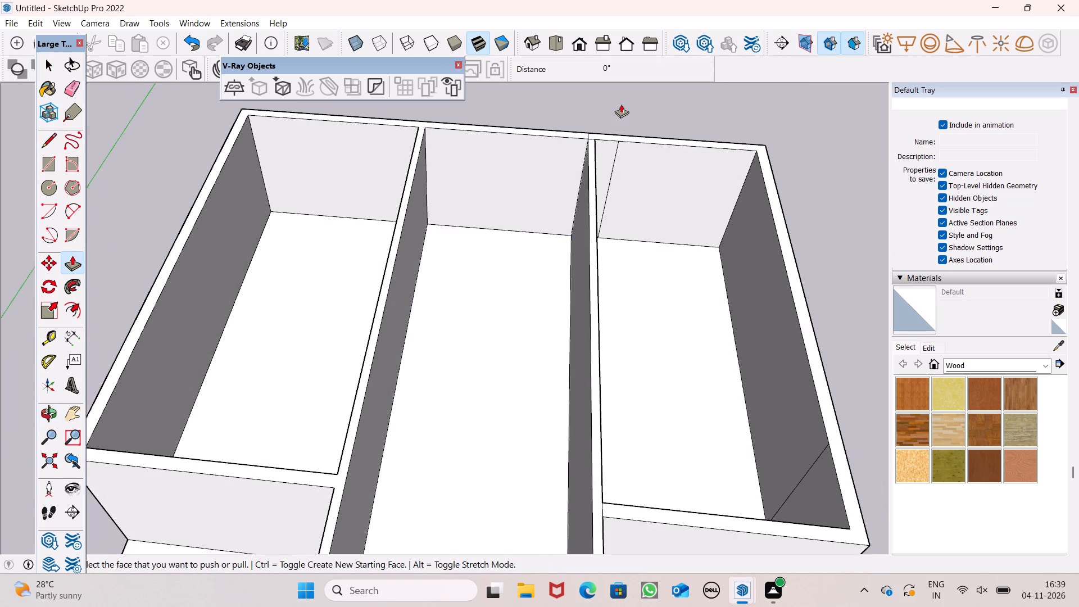
pyautogui.scroll(6, 621, 104)
pyautogui.scroll(3, 577, 147)
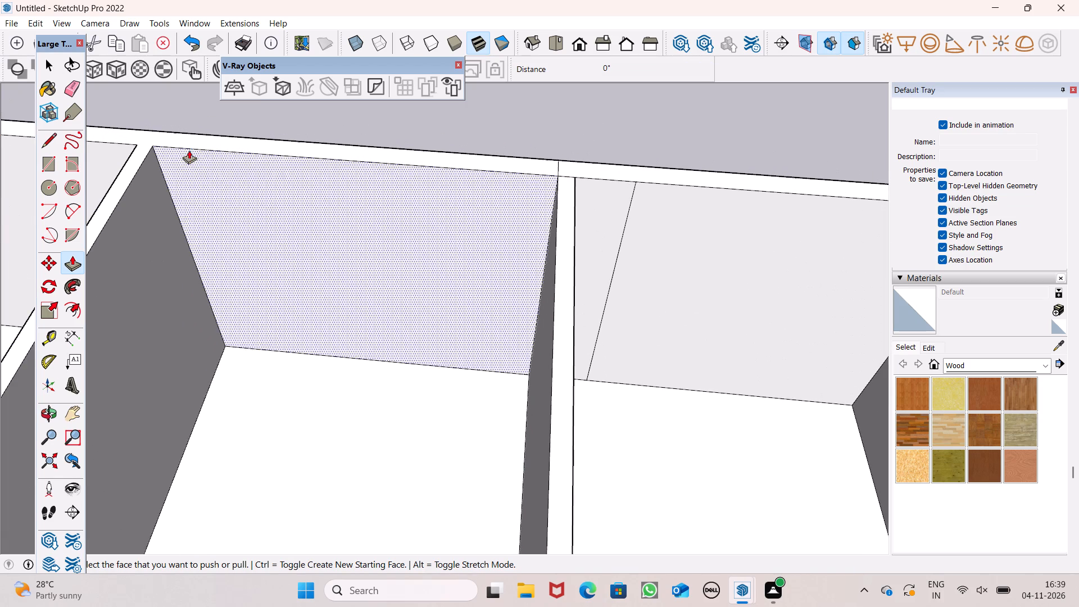
pyautogui.click(44, 139)
pyautogui.scroll(3, 370, 136)
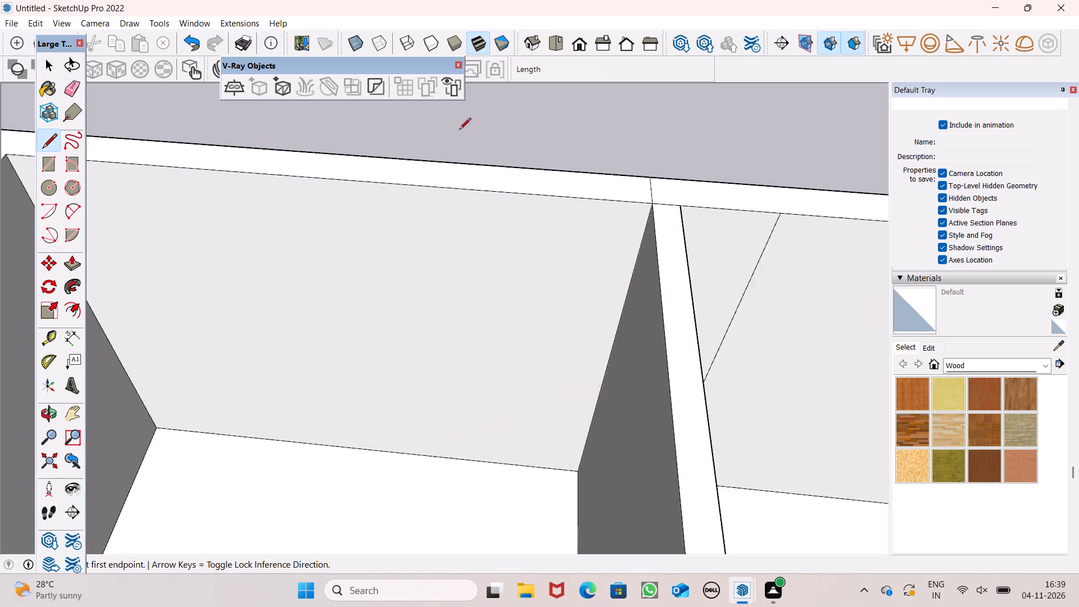
pyautogui.scroll(1, 459, 130)
pyautogui.scroll(-3, 576, 188)
pyautogui.click(693, 211)
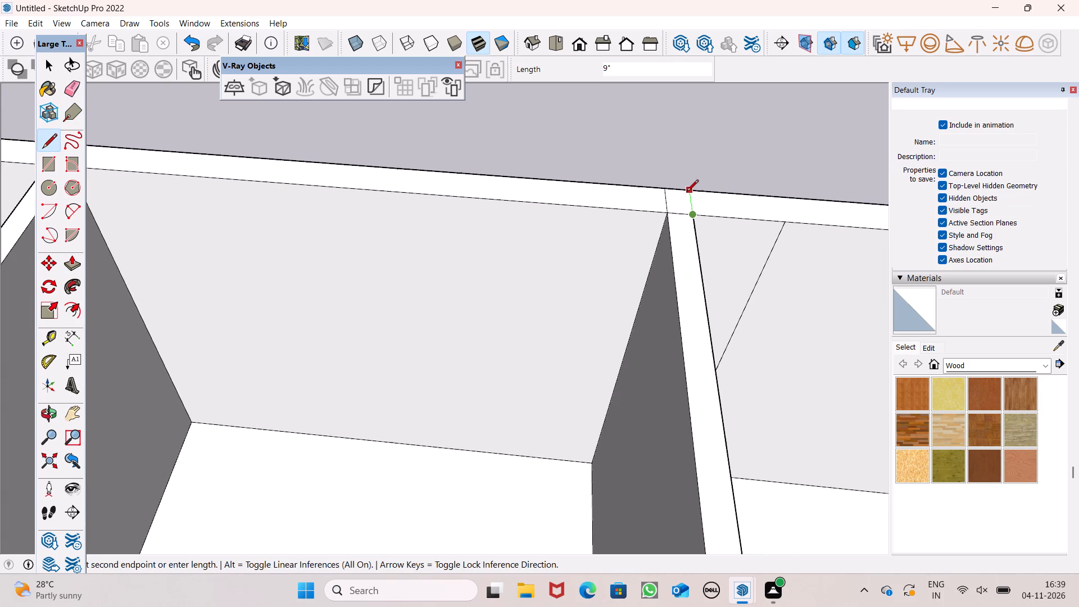
pyautogui.click(687, 192)
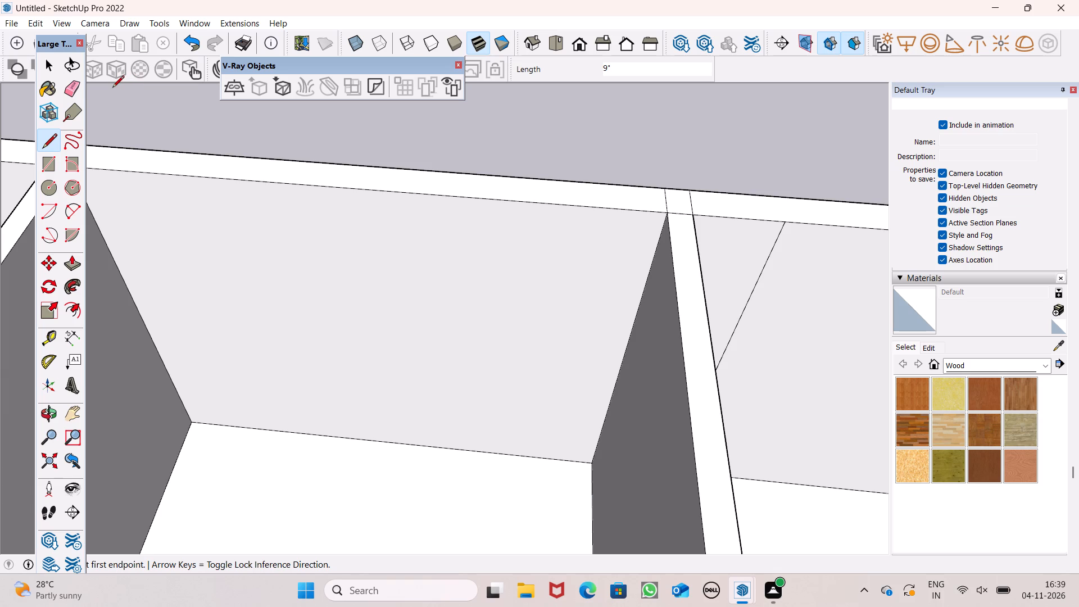
# Erase the rear wall-top line at the partition's middle-room edge and the short seam where the partition meets the rear wall.
pyautogui.click(61, 84)
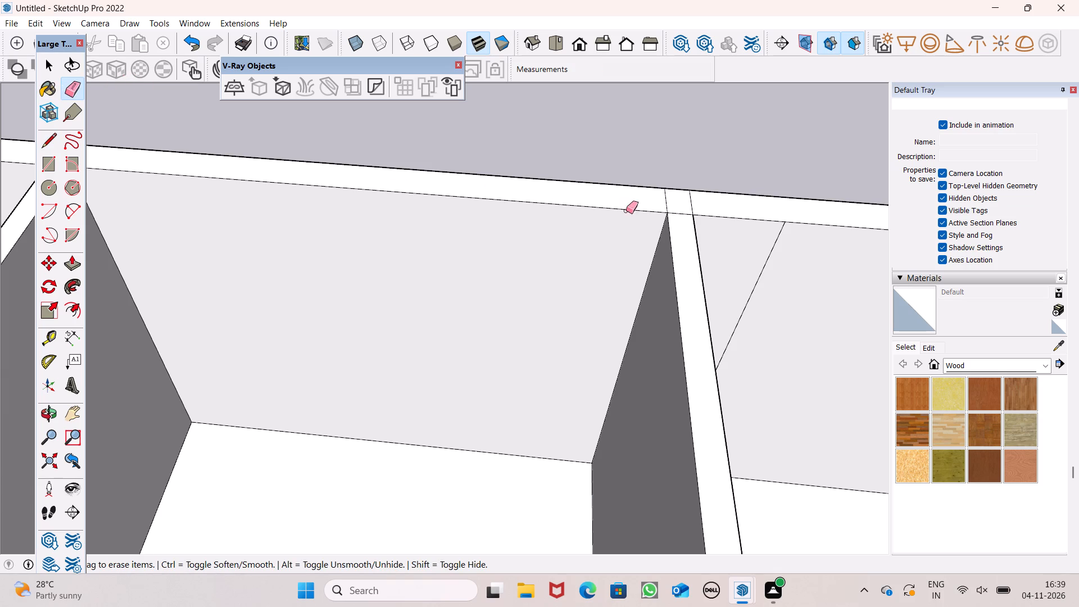
pyautogui.moveTo(665, 203); pyautogui.dragTo(678, 214)
pyautogui.scroll(-12, 592, 165)
pyautogui.scroll(1, 579, 195)
pyautogui.press('space')
# Examine the upper-storey rooms, partition tops and front canopy from several angles.
pyautogui.scroll(-6, 579, 193)
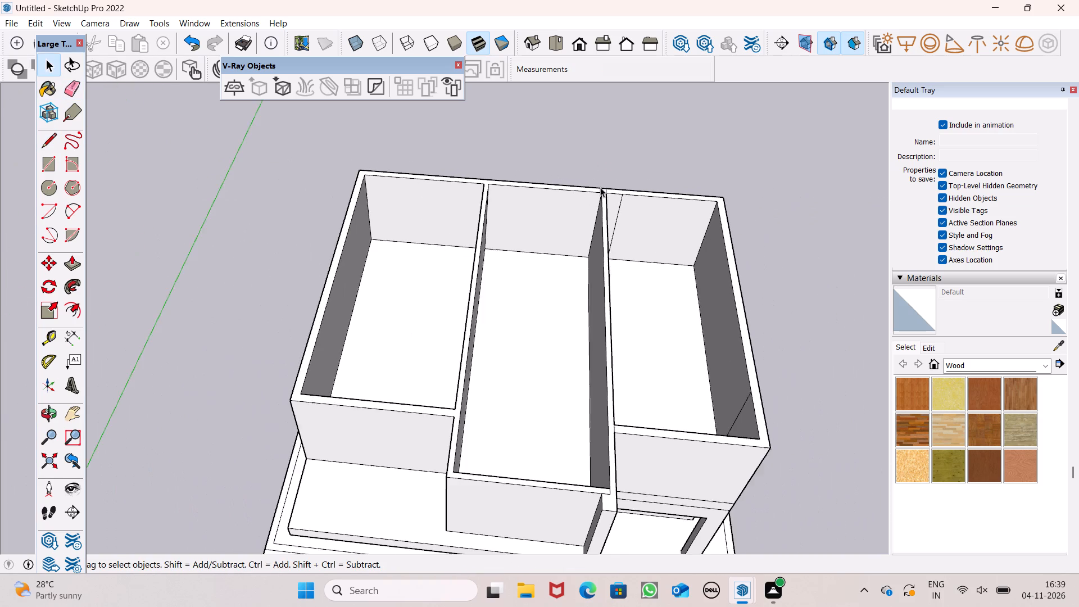
pyautogui.scroll(-3, 600, 187)
pyautogui.moveTo(637, 348); pyautogui.dragTo(629, 267, button='middle')
pyautogui.scroll(3, 621, 337)
pyautogui.moveTo(601, 348); pyautogui.dragTo(632, 293, button='middle')
pyautogui.scroll(1, 632, 294)
pyautogui.moveTo(632, 293); pyautogui.dragTo(633, 293, button='middle')
pyautogui.scroll(-4, 645, 282)
pyautogui.moveTo(656, 324); pyautogui.dragTo(654, 420, button='middle')
pyautogui.scroll(3, 622, 347)
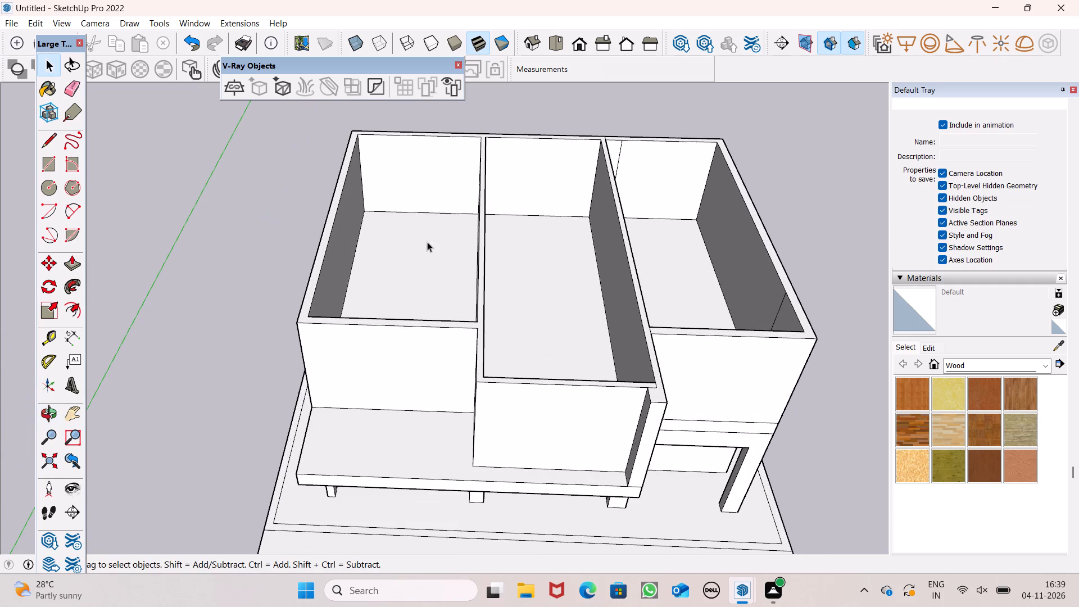
pyautogui.scroll(-3, 441, 231)
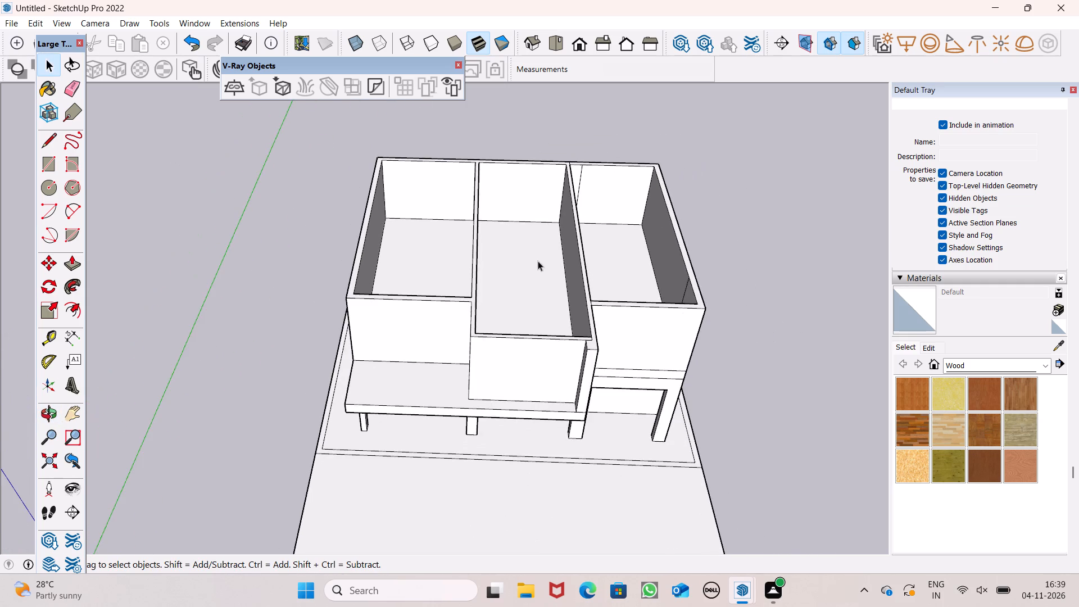
pyautogui.moveTo(544, 272); pyautogui.dragTo(536, 284, button='middle')
pyautogui.scroll(1, 544, 272)
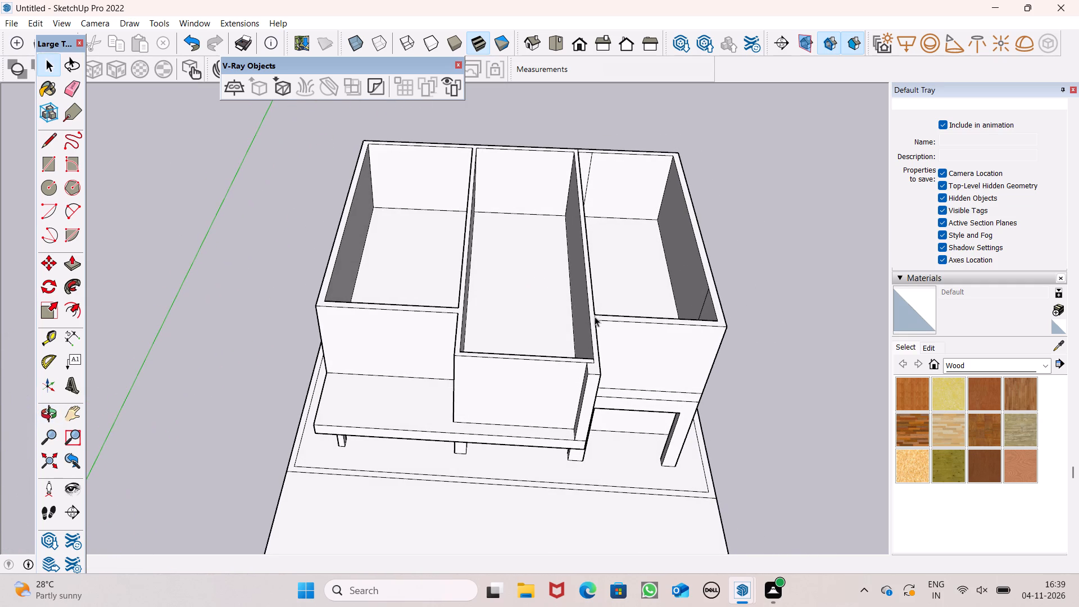
pyautogui.scroll(-1, 605, 311)
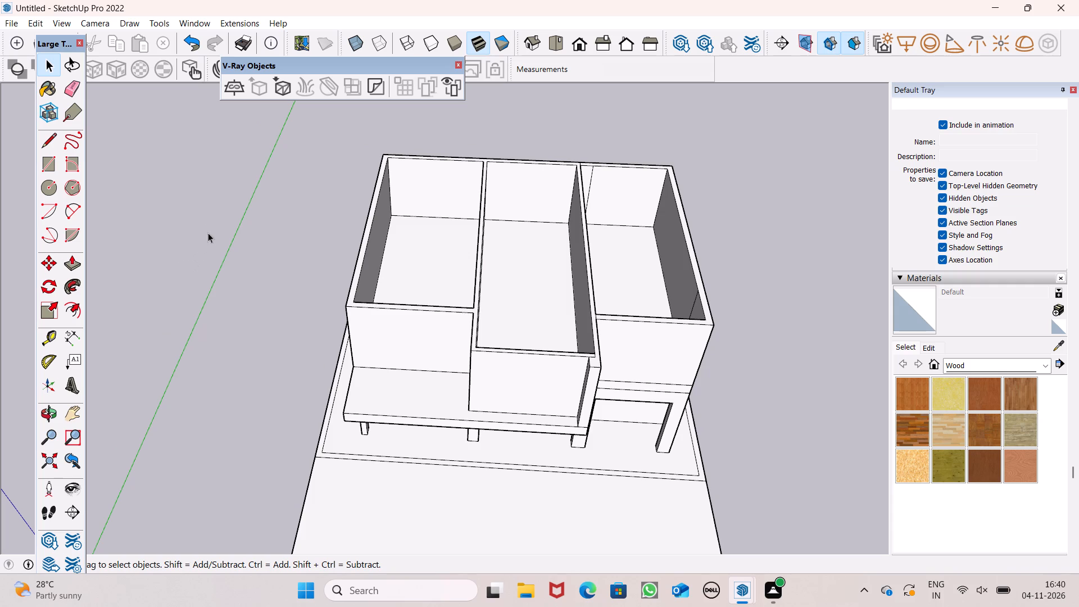
# Push/Pull the joined wall-top face around the left (seen from the front) and middle rooms up by 1'5".
pyautogui.click(68, 266)
pyautogui.scroll(-3, 488, 275)
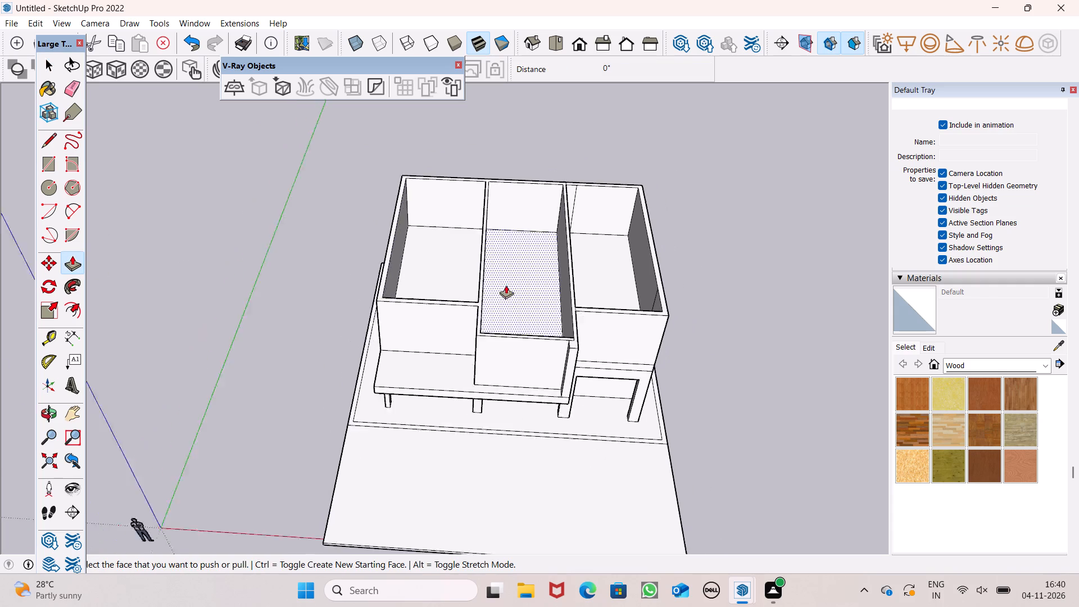
pyautogui.scroll(-1, 506, 285)
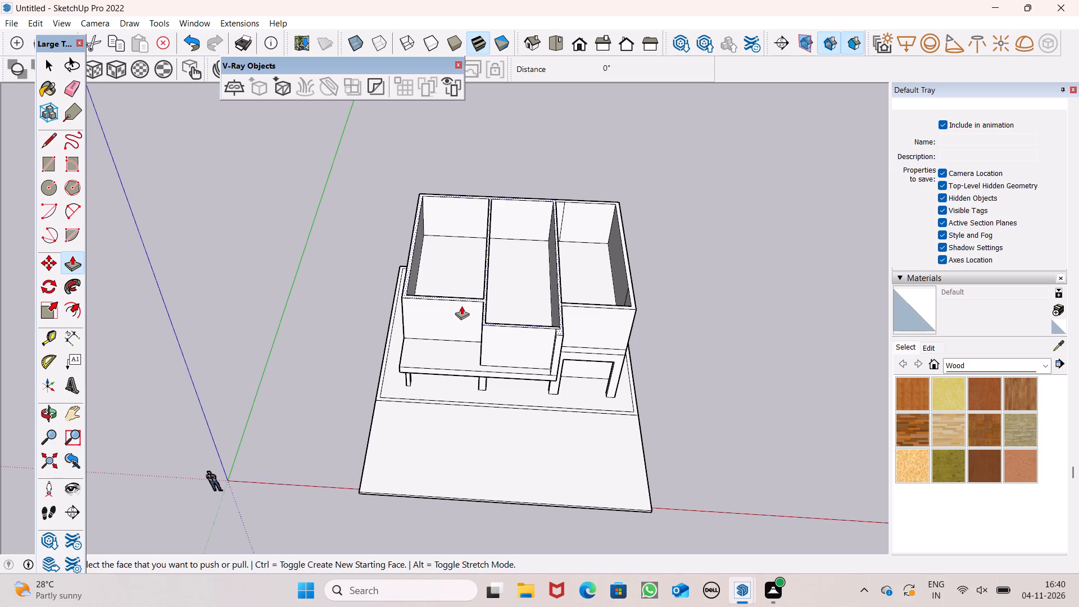
pyautogui.moveTo(461, 306); pyautogui.dragTo(485, 286, button='middle')
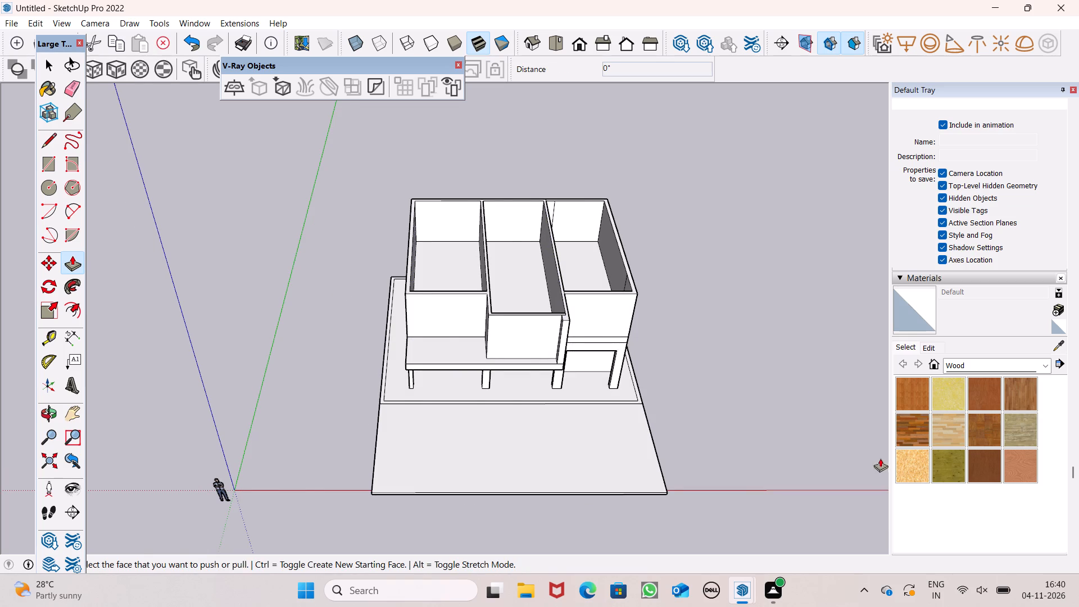
pyautogui.moveTo(879, 459); pyautogui.dragTo(845, 479, button='middle')
pyautogui.scroll(2, 532, 251)
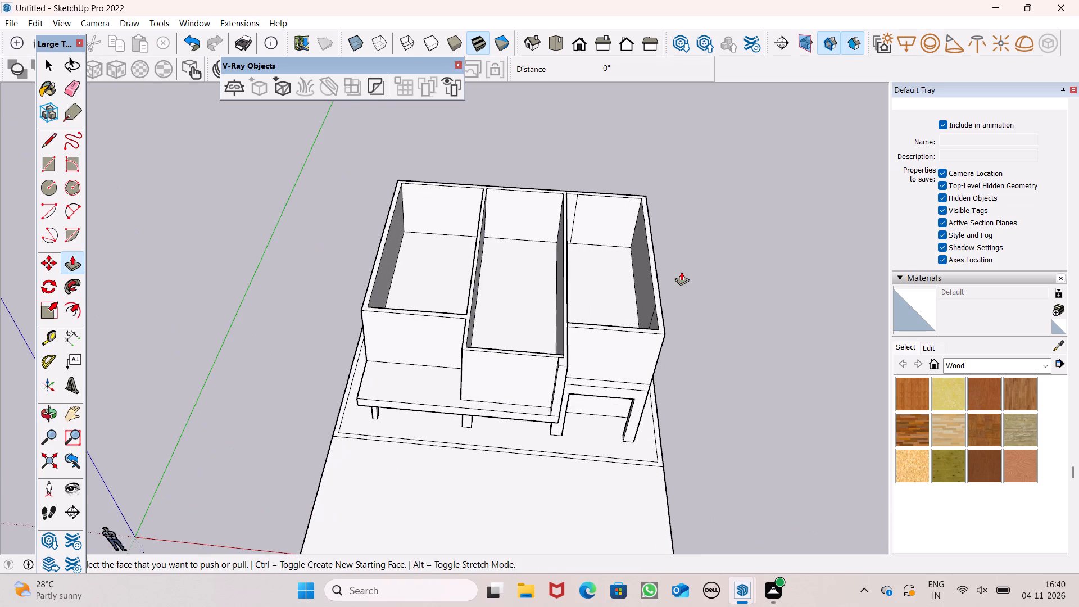
pyautogui.scroll(-1, 681, 285)
pyautogui.scroll(3, 543, 325)
pyautogui.moveTo(469, 341); pyautogui.dragTo(466, 323)
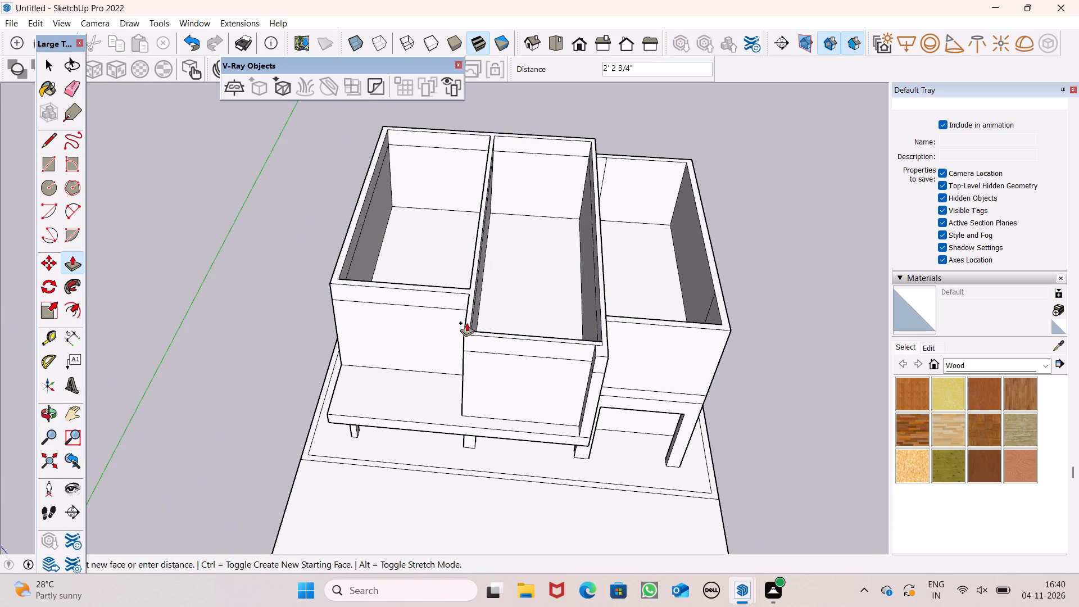
pyautogui.moveTo(466, 323); pyautogui.dragTo(465, 316)
pyautogui.press('1')
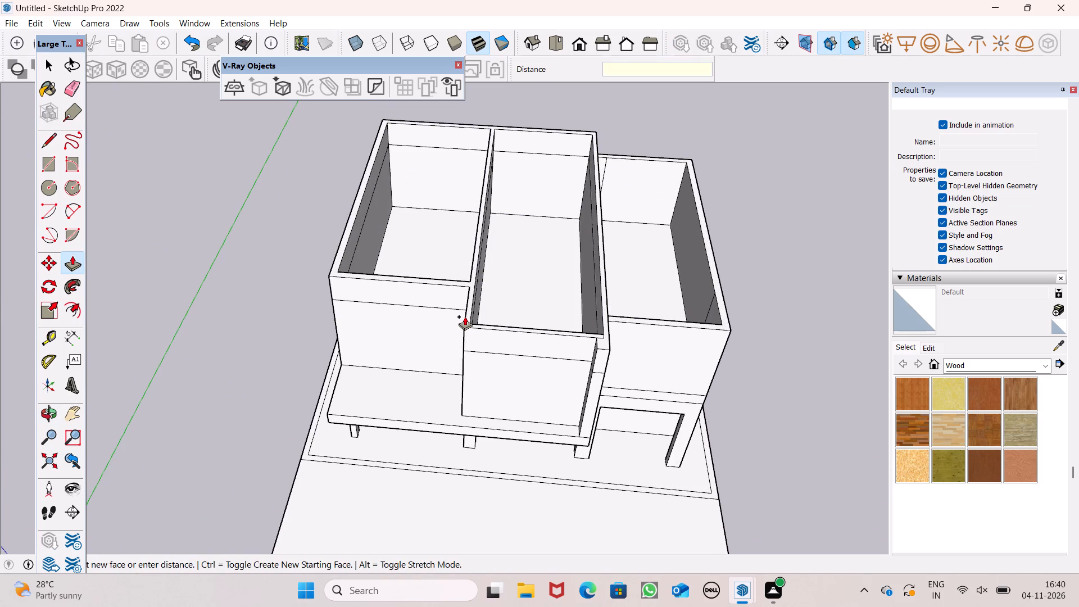
pyautogui.moveTo(465, 316); pyautogui.dragTo(463, 316)
pyautogui.press("'")
pyautogui.write('5"')
pyautogui.moveTo(463, 316); pyautogui.dragTo(463, 316)
pyautogui.press('Return')
# Push/Pull the raised wall-top face of the left and middle rooms up another 10'.
pyautogui.scroll(-4, 674, 329)
pyautogui.moveTo(655, 346); pyautogui.dragTo(684, 191, button='middle')
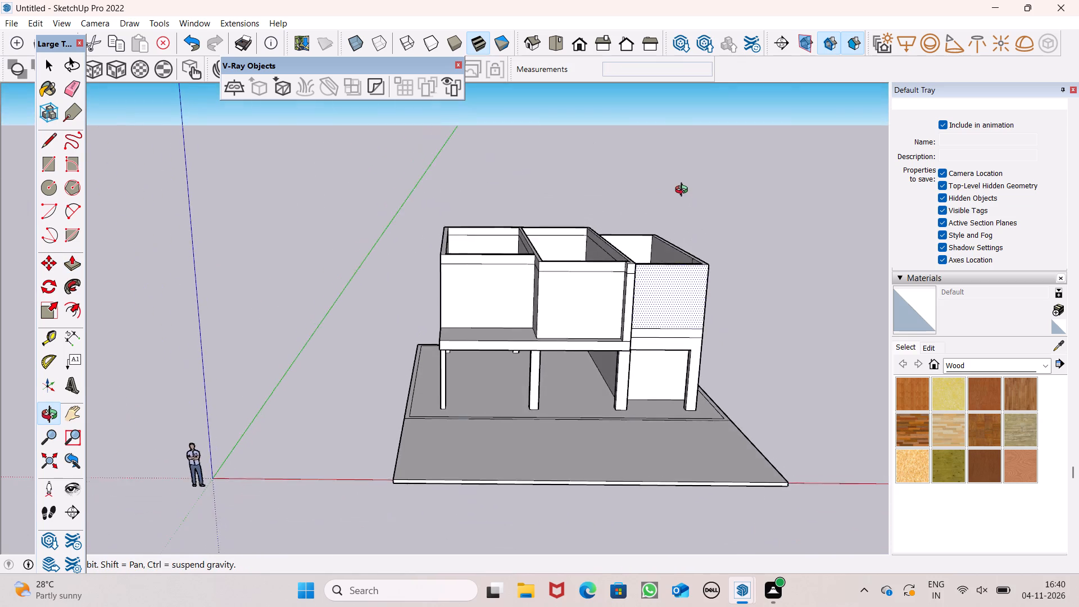
pyautogui.moveTo(684, 191); pyautogui.dragTo(652, 291, button='middle')
pyautogui.scroll(-4, 713, 283)
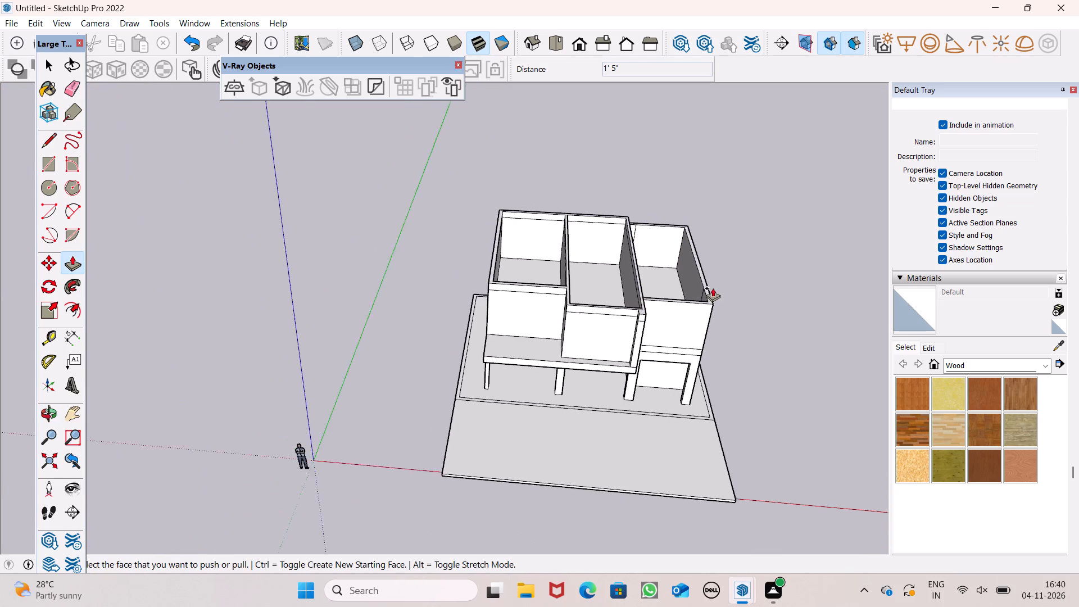
pyautogui.scroll(5, 604, 243)
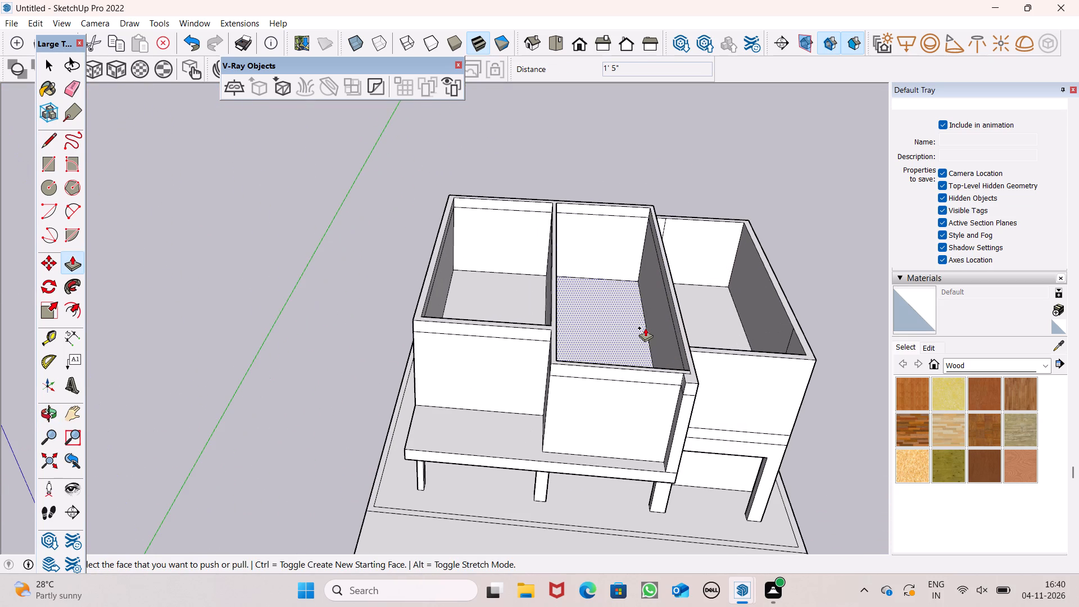
pyautogui.moveTo(689, 378); pyautogui.dragTo(690, 351)
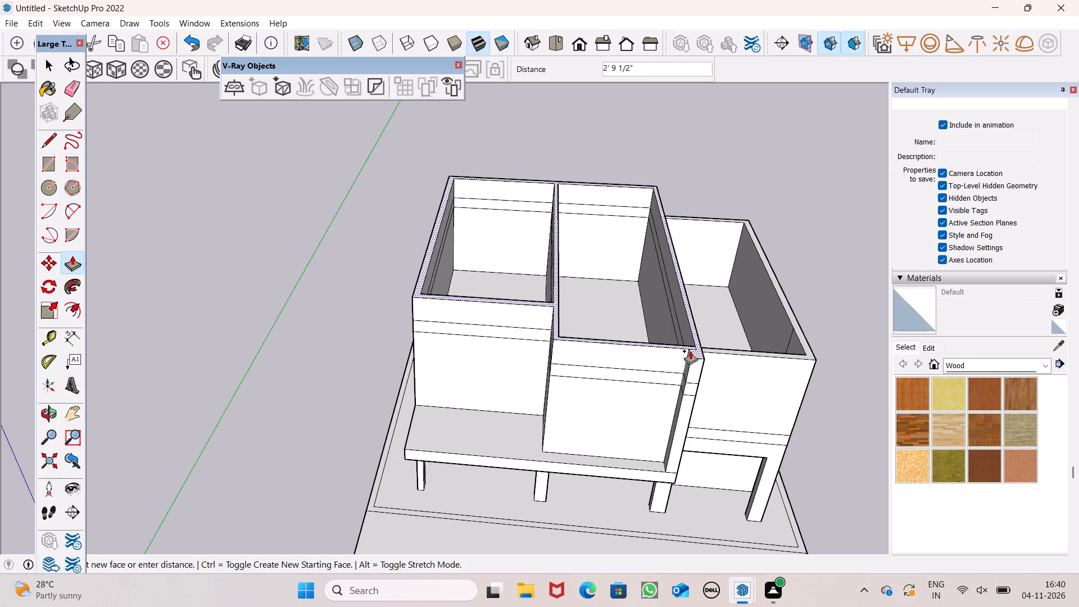
pyautogui.moveTo(690, 351); pyautogui.dragTo(688, 333)
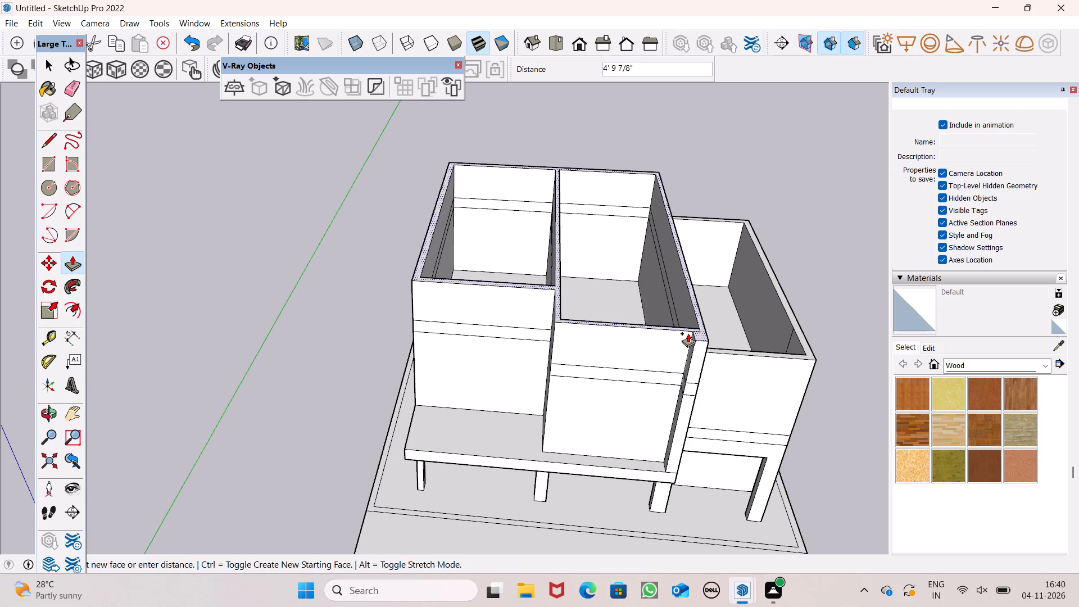
pyautogui.moveTo(688, 333); pyautogui.dragTo(682, 320)
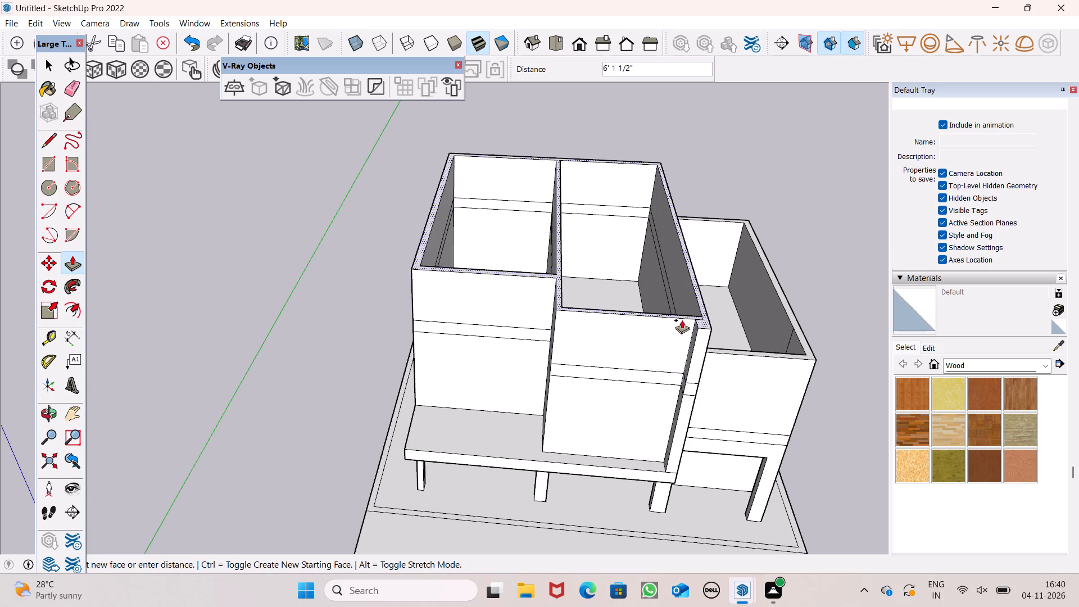
pyautogui.moveTo(682, 320); pyautogui.dragTo(682, 319)
pyautogui.press('1')
pyautogui.press('0')
pyautogui.press("'")
pyautogui.press('Return')
# Push/Pull the wall-top face of the left and middle rooms up another 2'.
pyautogui.scroll(-2, 675, 300)
pyautogui.moveTo(657, 313); pyautogui.dragTo(669, 256, button='middle')
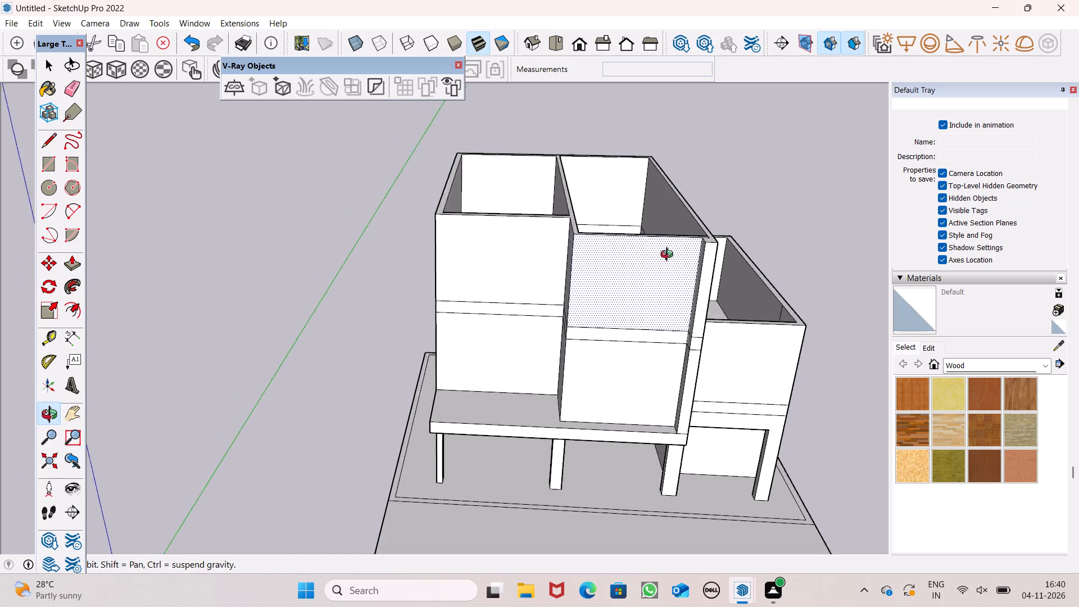
pyautogui.moveTo(669, 256); pyautogui.dragTo(667, 319, button='middle')
pyautogui.scroll(1, 615, 227)
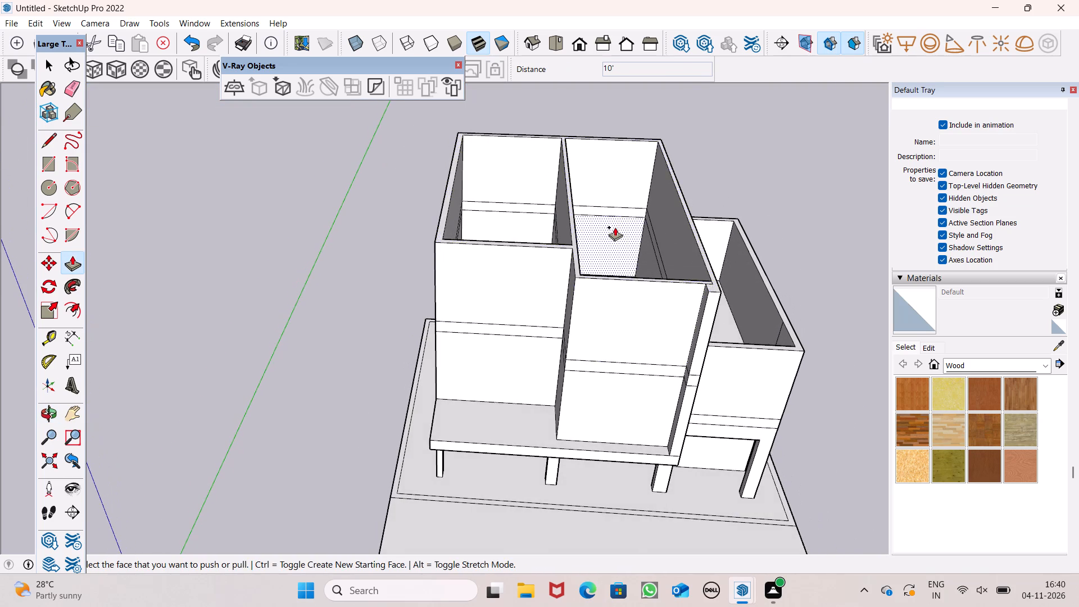
pyautogui.scroll(1, 615, 227)
pyautogui.scroll(-2, 710, 293)
pyautogui.scroll(1, 590, 287)
pyautogui.moveTo(592, 293); pyautogui.dragTo(593, 291)
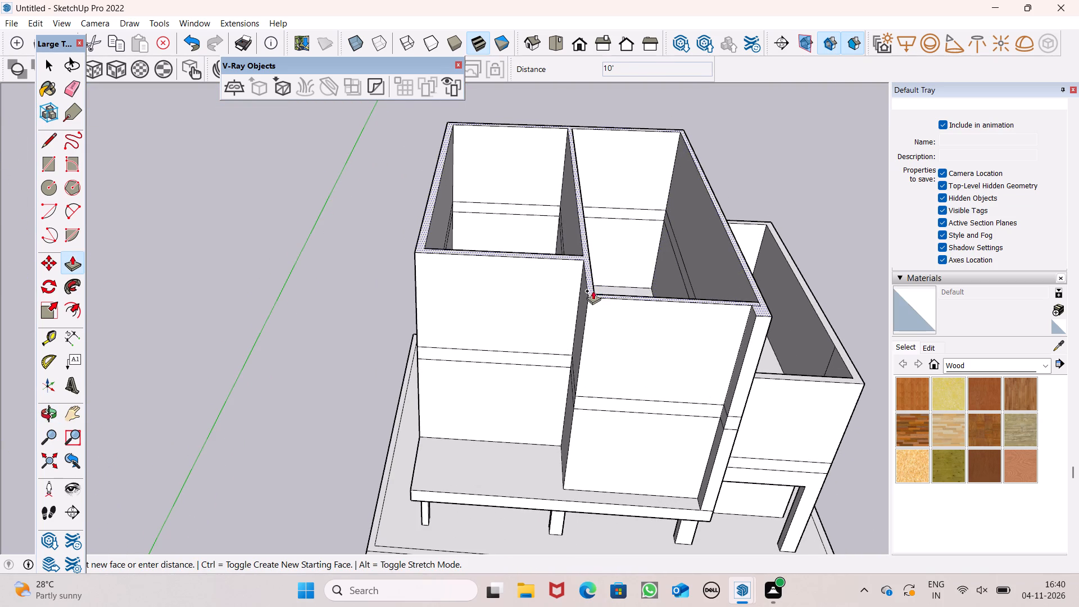
pyautogui.moveTo(593, 291); pyautogui.dragTo(591, 265)
pyautogui.write("2'")
pyautogui.press('Return')
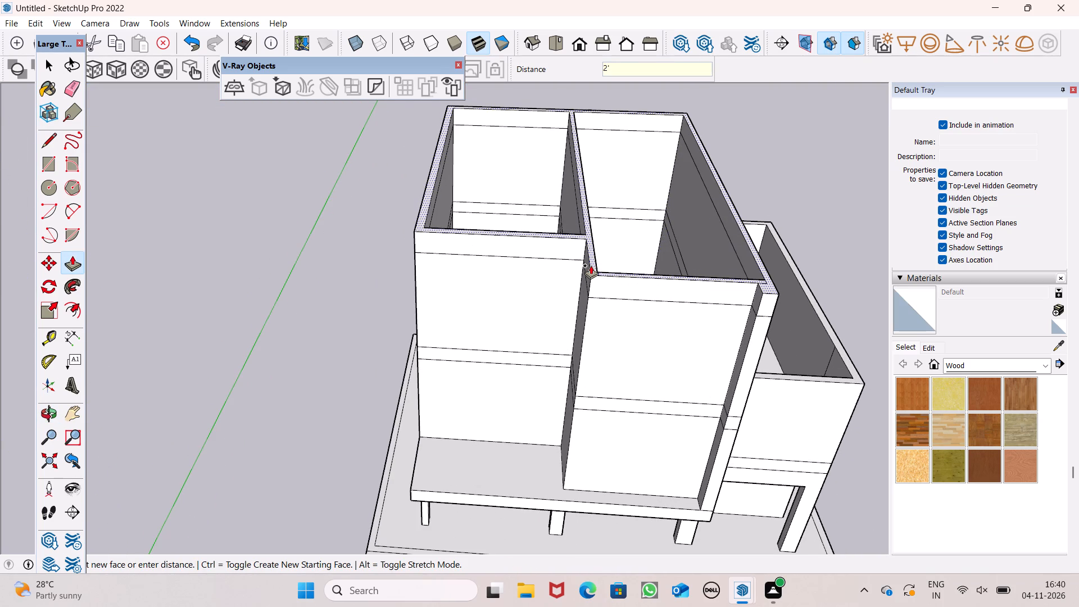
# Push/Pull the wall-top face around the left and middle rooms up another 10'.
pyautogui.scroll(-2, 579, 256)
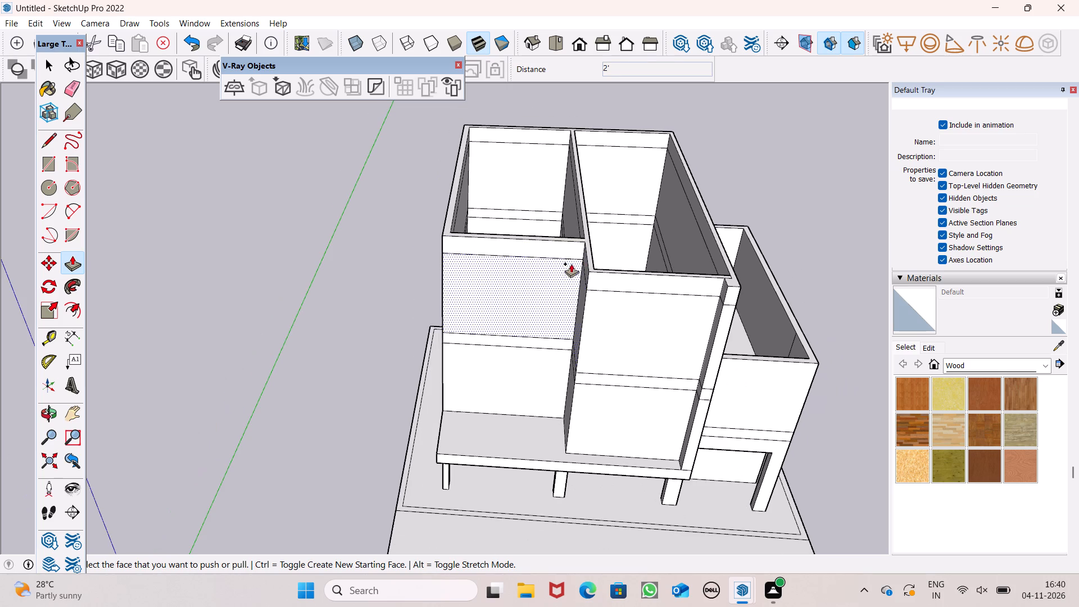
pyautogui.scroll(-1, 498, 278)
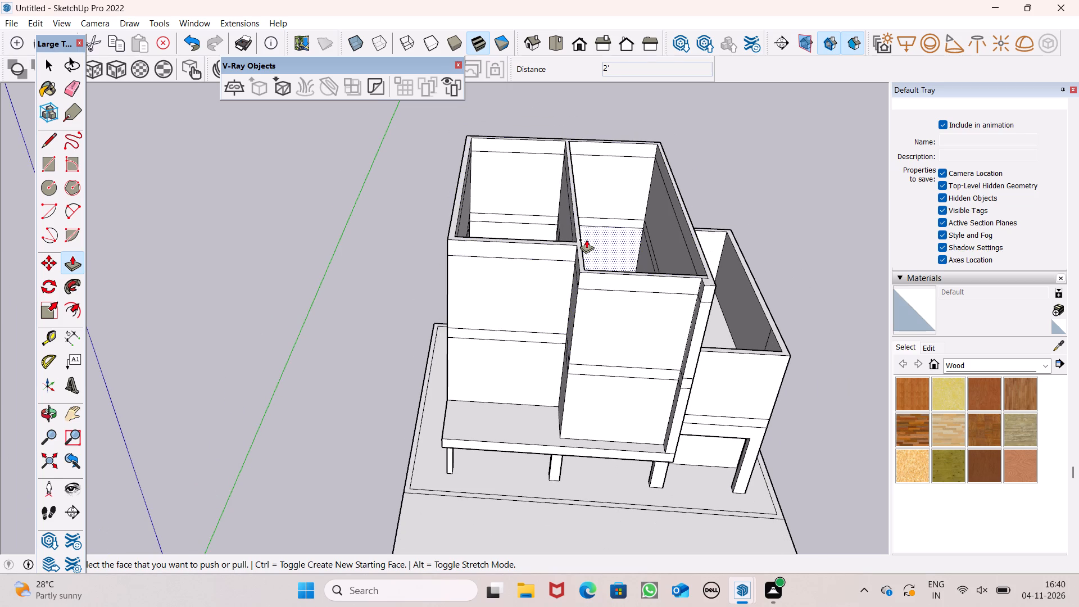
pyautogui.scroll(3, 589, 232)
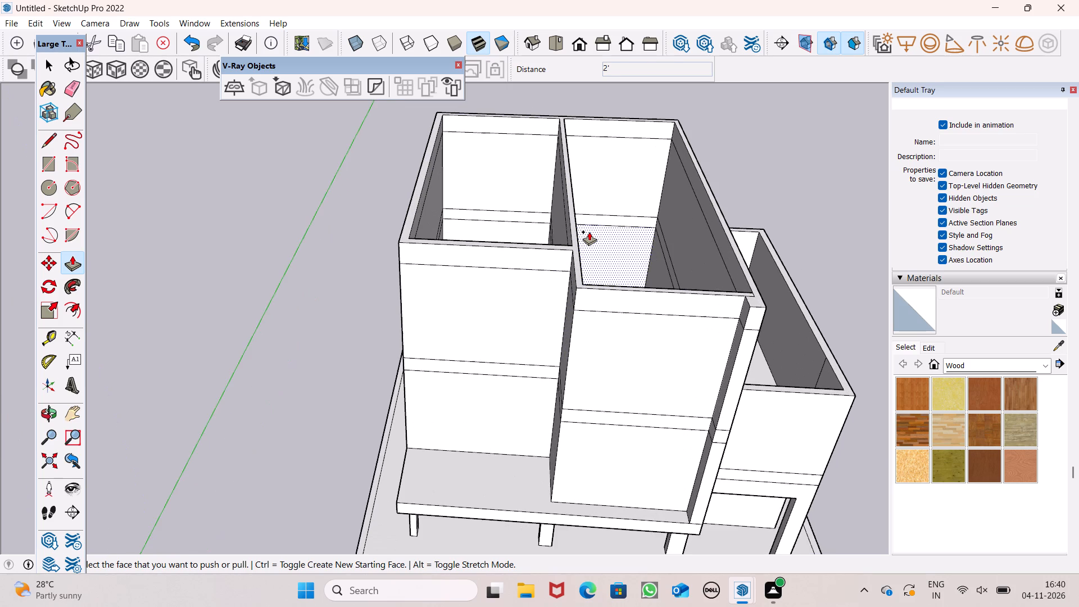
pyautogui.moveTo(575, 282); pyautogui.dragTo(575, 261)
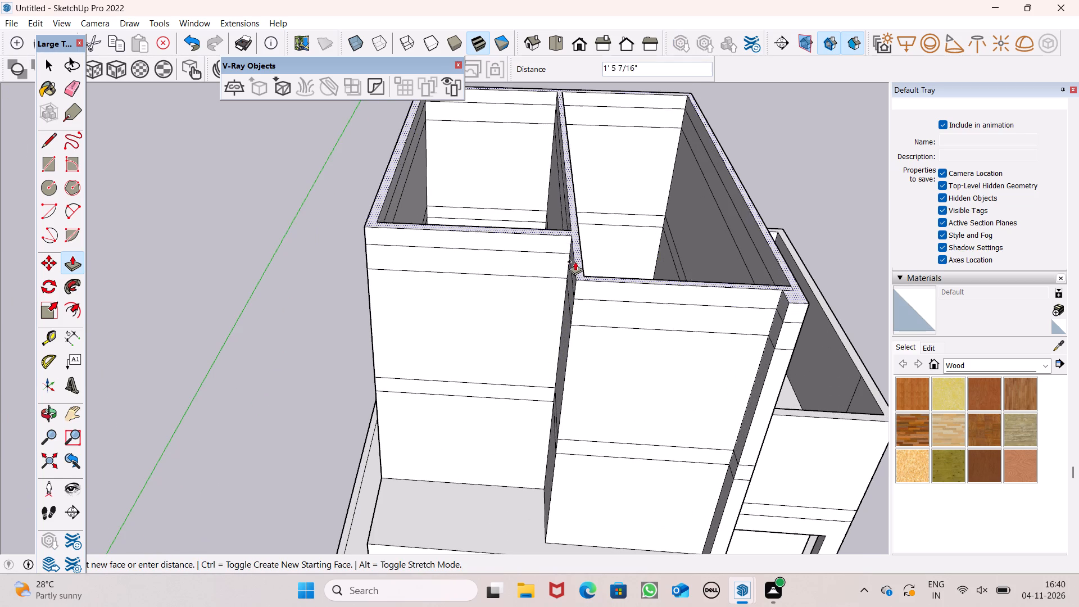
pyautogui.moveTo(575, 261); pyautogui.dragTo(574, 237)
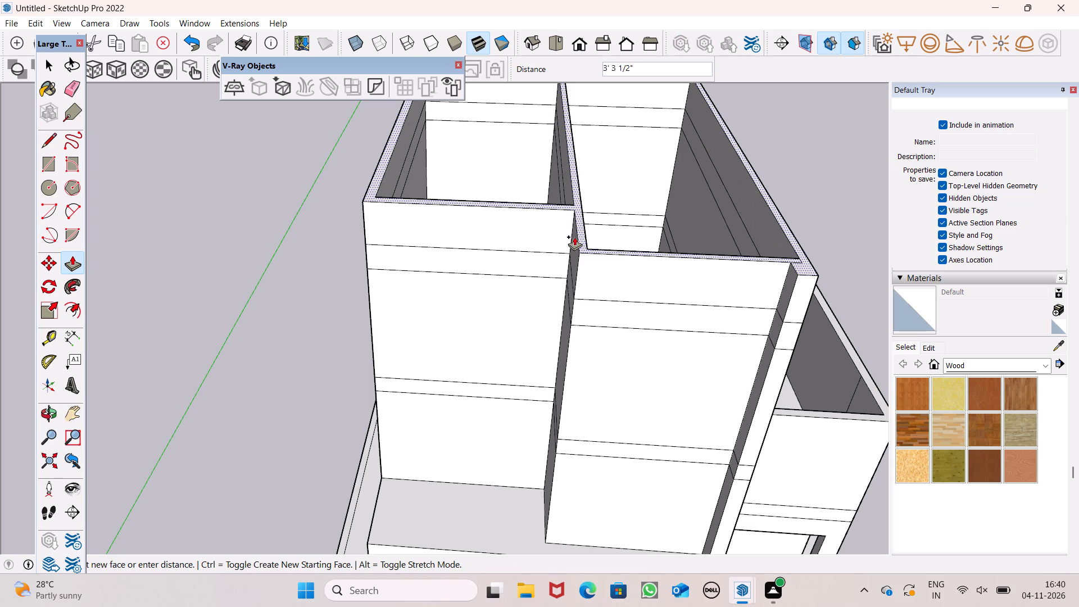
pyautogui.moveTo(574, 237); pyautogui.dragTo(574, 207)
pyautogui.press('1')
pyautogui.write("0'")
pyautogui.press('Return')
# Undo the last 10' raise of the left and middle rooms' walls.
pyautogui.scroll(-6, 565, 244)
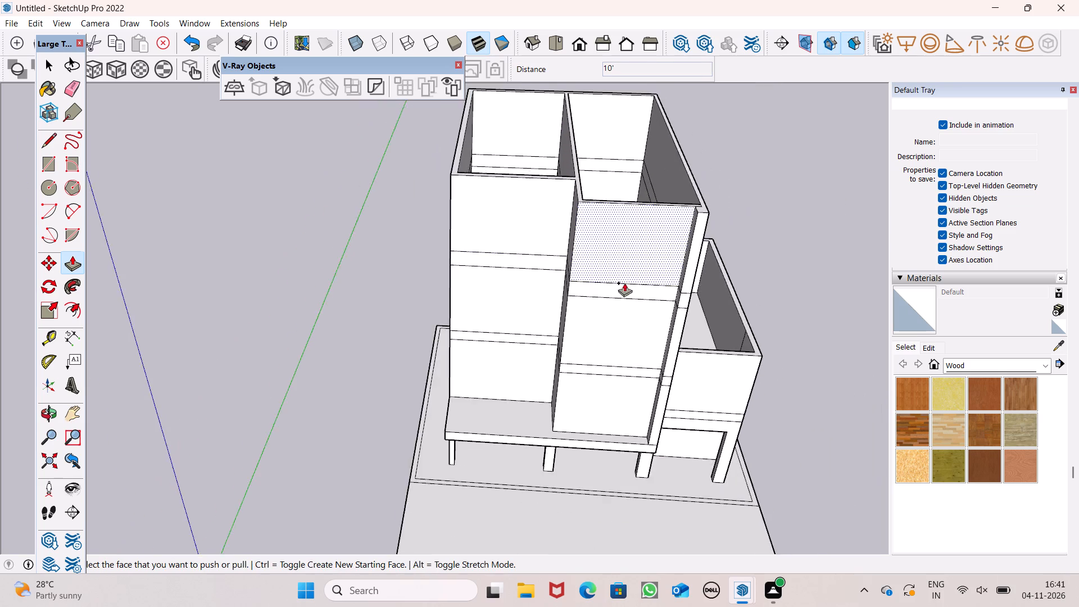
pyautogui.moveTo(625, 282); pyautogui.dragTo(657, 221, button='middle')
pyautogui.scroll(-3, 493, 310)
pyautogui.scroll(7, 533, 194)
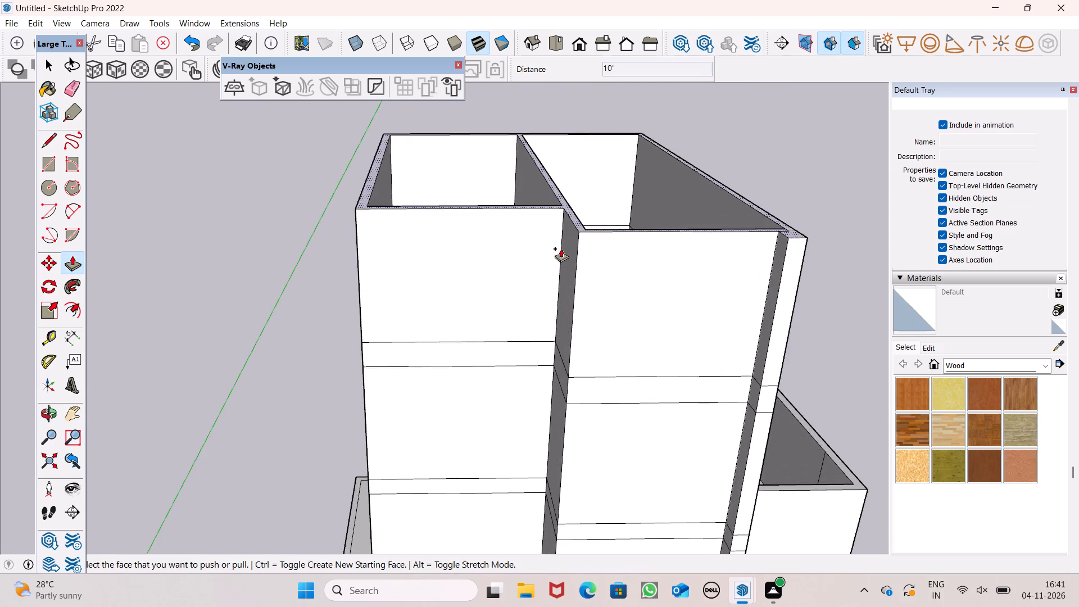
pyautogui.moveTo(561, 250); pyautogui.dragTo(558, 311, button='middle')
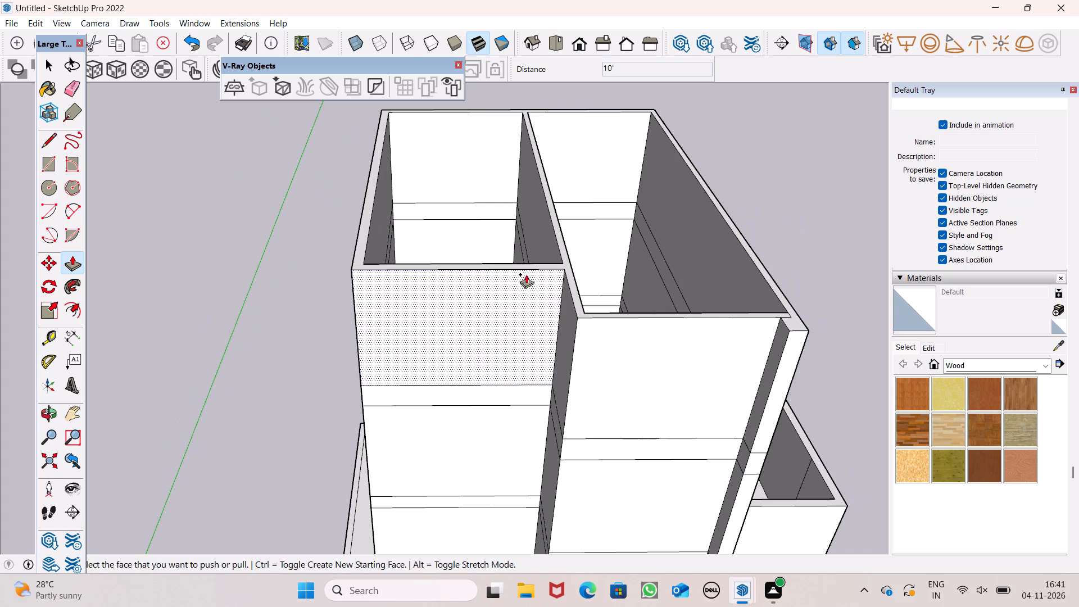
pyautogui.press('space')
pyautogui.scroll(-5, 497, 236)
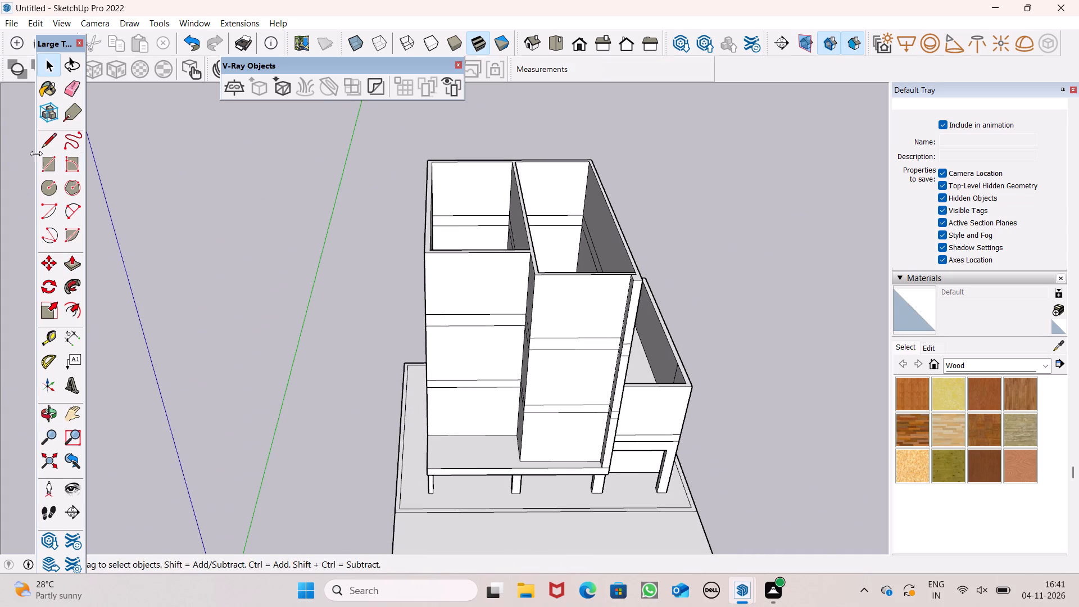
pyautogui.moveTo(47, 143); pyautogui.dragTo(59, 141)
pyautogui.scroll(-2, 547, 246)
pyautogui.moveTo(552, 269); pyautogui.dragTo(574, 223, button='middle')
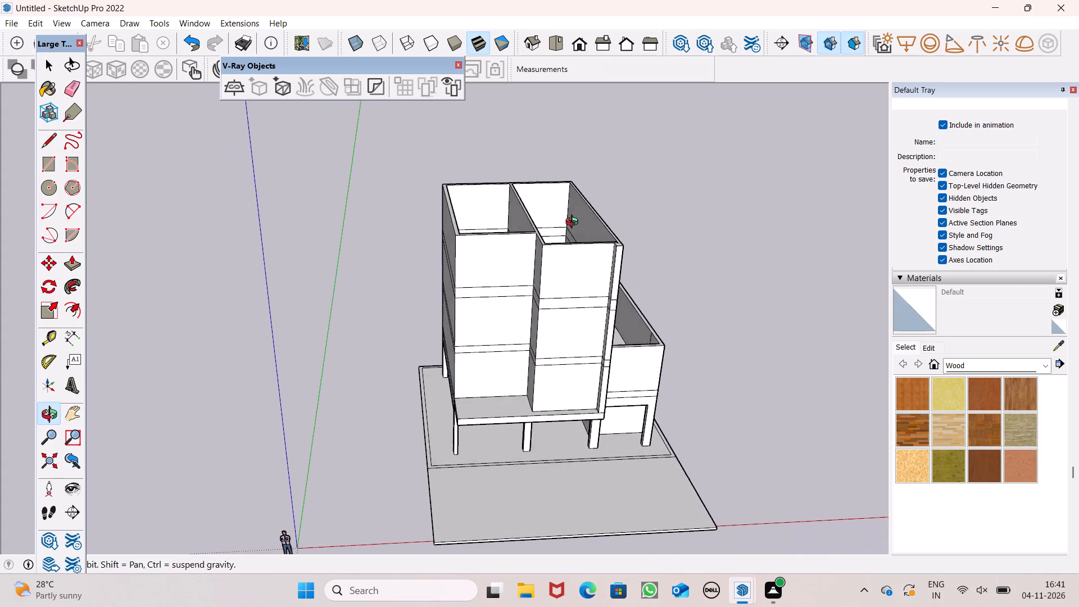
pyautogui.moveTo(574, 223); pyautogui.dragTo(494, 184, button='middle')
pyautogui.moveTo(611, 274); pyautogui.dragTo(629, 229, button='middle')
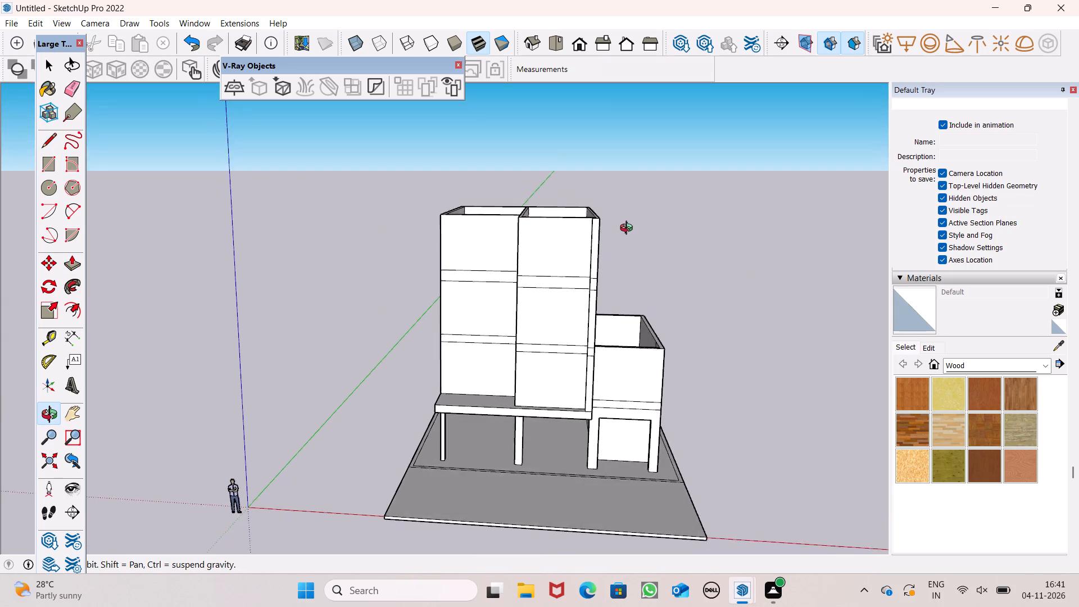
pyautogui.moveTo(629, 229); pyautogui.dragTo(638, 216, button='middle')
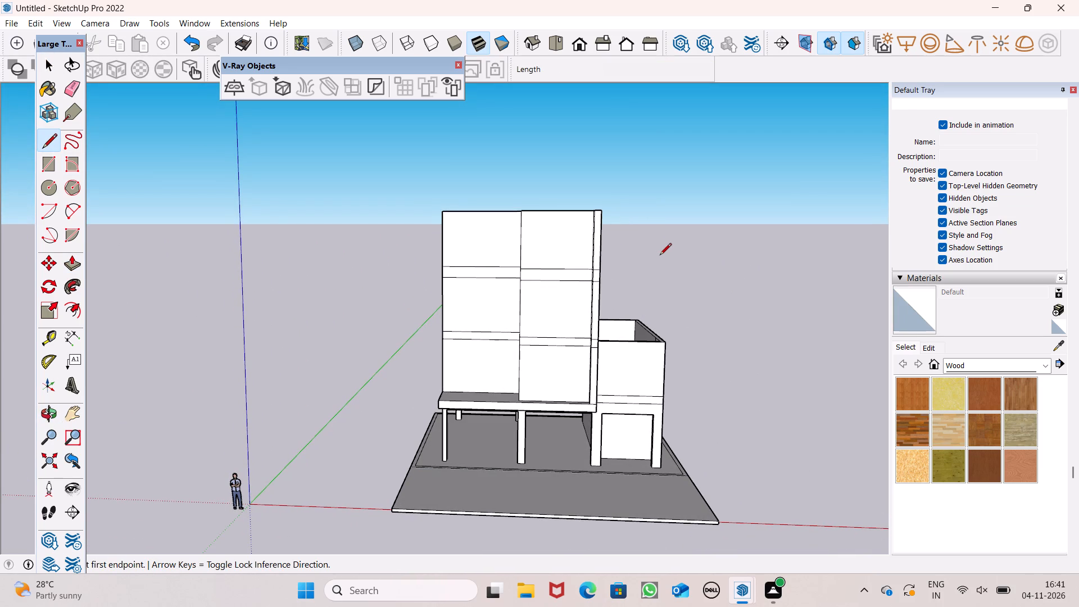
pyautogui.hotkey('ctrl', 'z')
# Push/Pull the wall-top face around the left and middle rooms up 5'.
pyautogui.moveTo(664, 266); pyautogui.dragTo(692, 336, button='middle')
pyautogui.press('space')
pyautogui.scroll(-1, 688, 248)
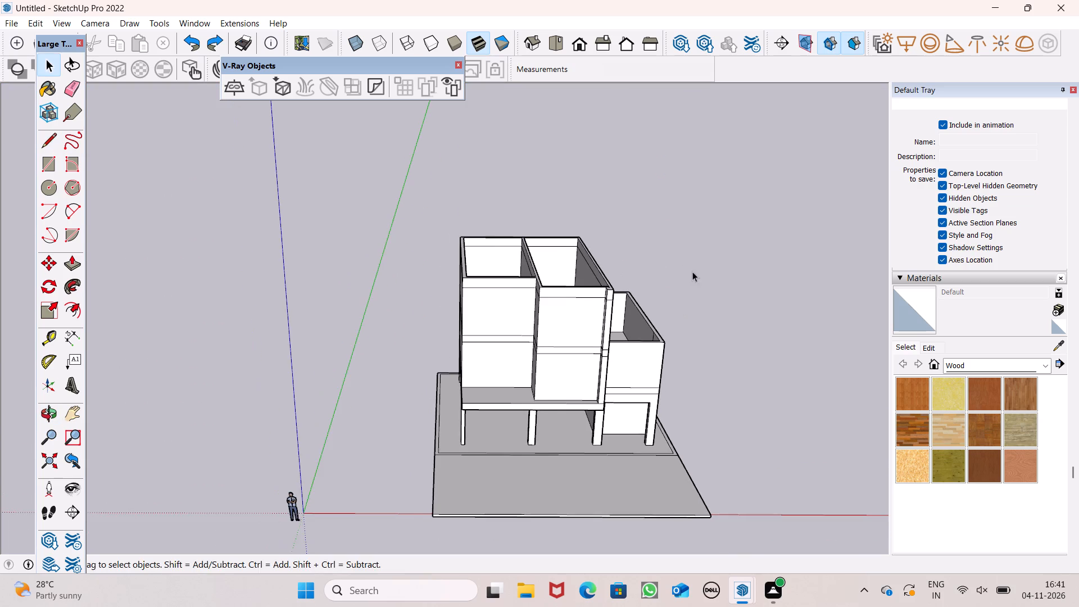
pyautogui.moveTo(658, 278); pyautogui.dragTo(637, 279, button='middle')
pyautogui.scroll(3, 533, 282)
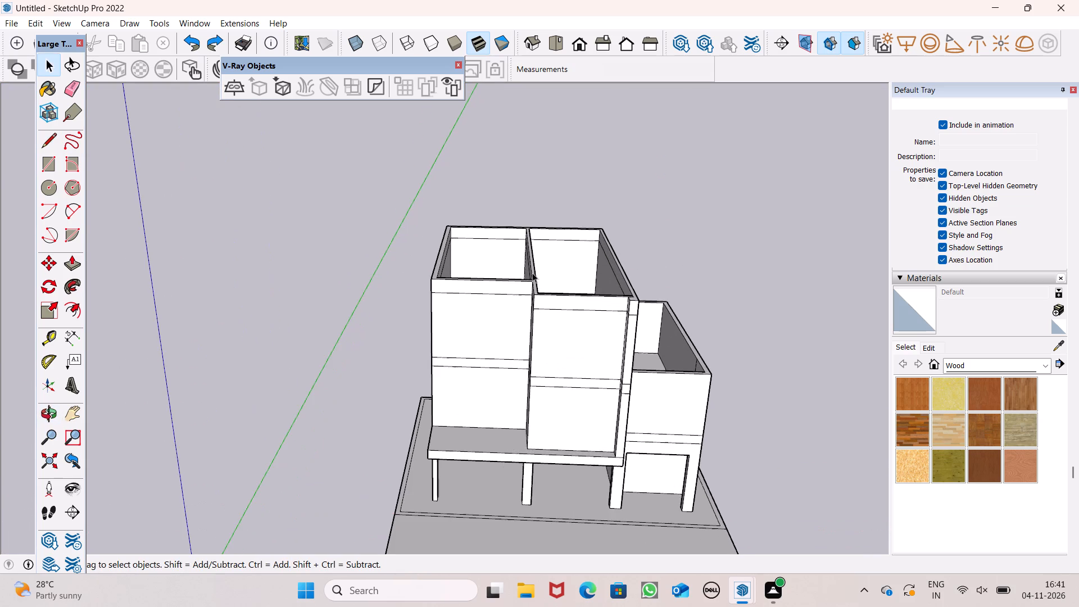
pyautogui.scroll(4, 532, 273)
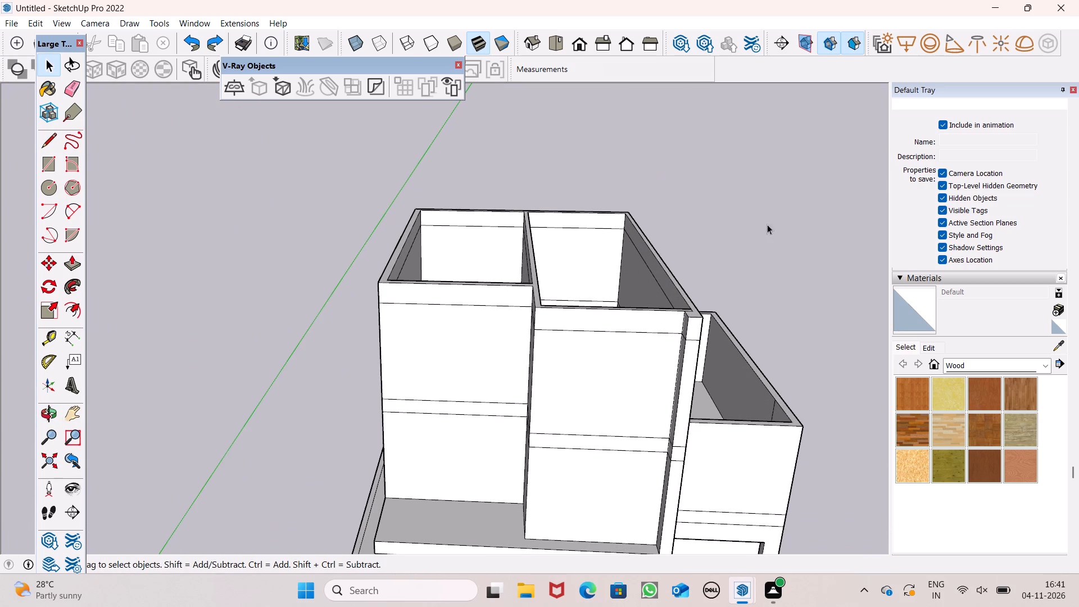
pyautogui.click(67, 262)
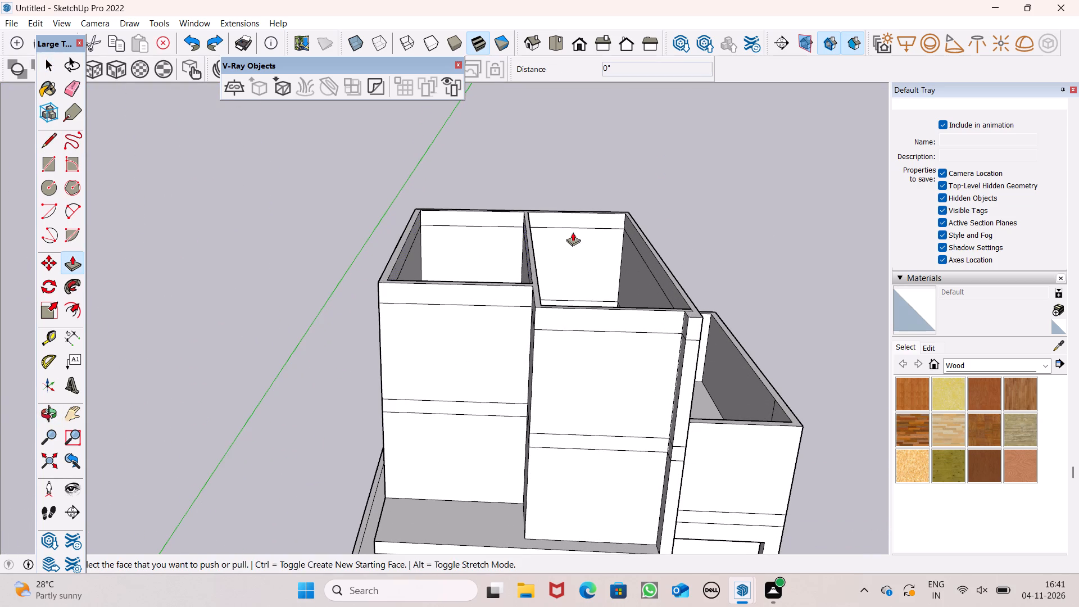
pyautogui.scroll(-1, 573, 235)
pyautogui.moveTo(619, 269); pyautogui.dragTo(588, 275, button='middle')
pyautogui.scroll(2, 590, 278)
pyautogui.moveTo(683, 321); pyautogui.dragTo(686, 314)
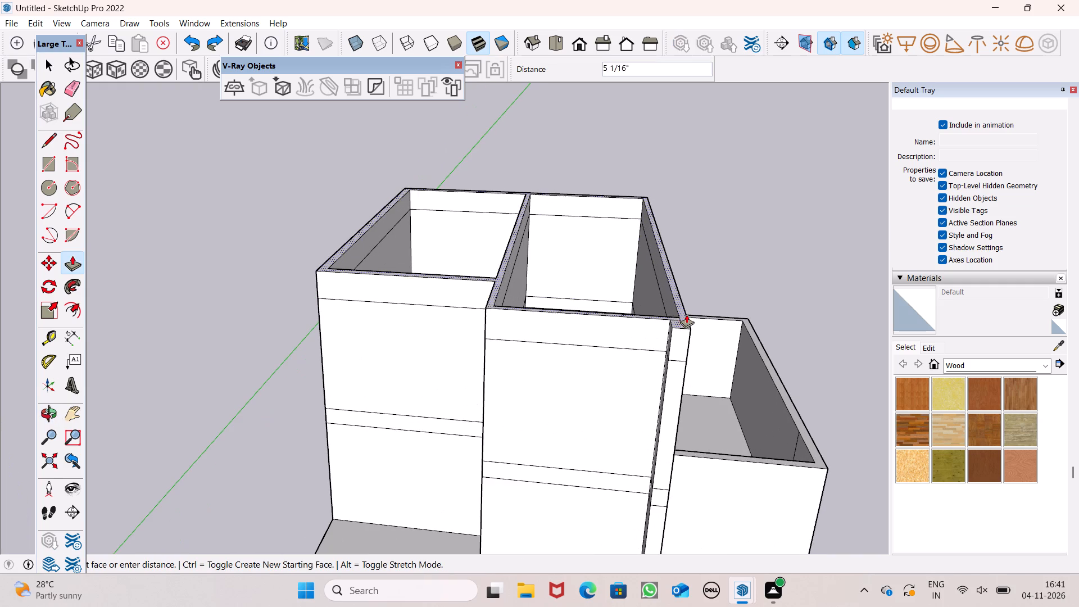
pyautogui.moveTo(686, 314); pyautogui.dragTo(682, 284)
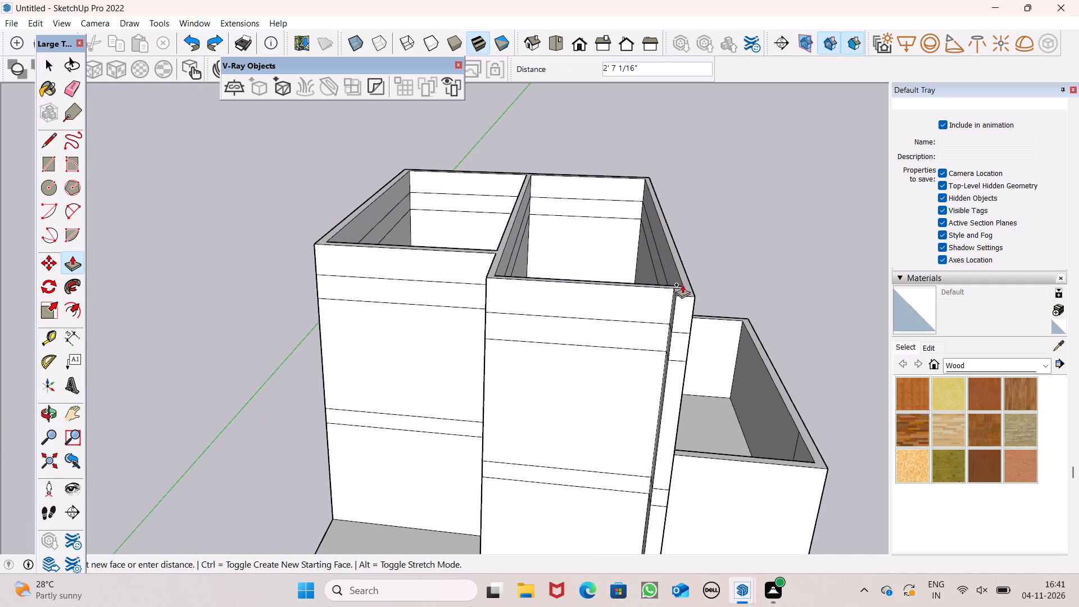
pyautogui.moveTo(682, 284); pyautogui.dragTo(681, 283)
pyautogui.press('5')
pyautogui.press("'")
pyautogui.press('Return')
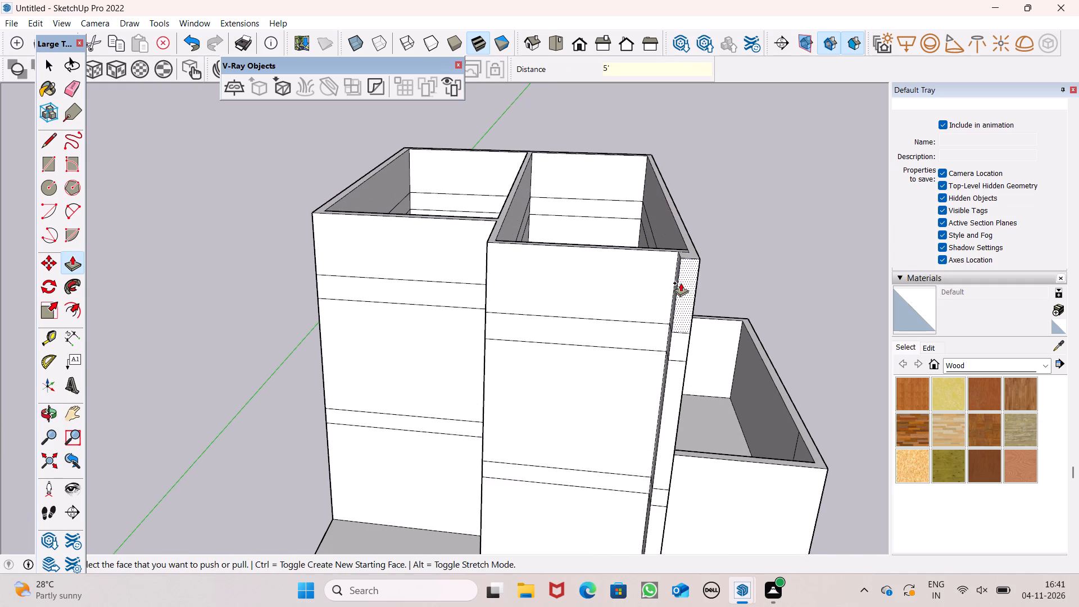
# Examine the raised rooms, the lower side room and the whole building's massing from several angles.
pyautogui.scroll(-4, 687, 278)
pyautogui.moveTo(751, 284); pyautogui.dragTo(793, 254, button='middle')
pyautogui.scroll(-3, 747, 249)
pyautogui.moveTo(797, 252); pyautogui.dragTo(808, 272, button='middle')
pyautogui.scroll(-3, 812, 220)
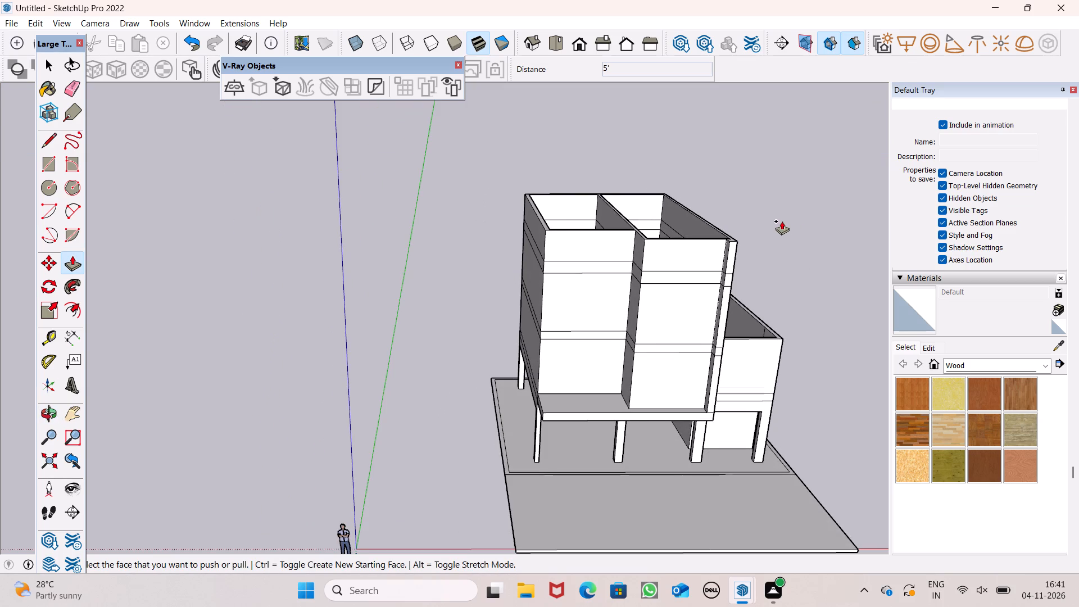
pyautogui.scroll(-2, 782, 220)
pyautogui.moveTo(704, 214); pyautogui.dragTo(685, 322, button='middle')
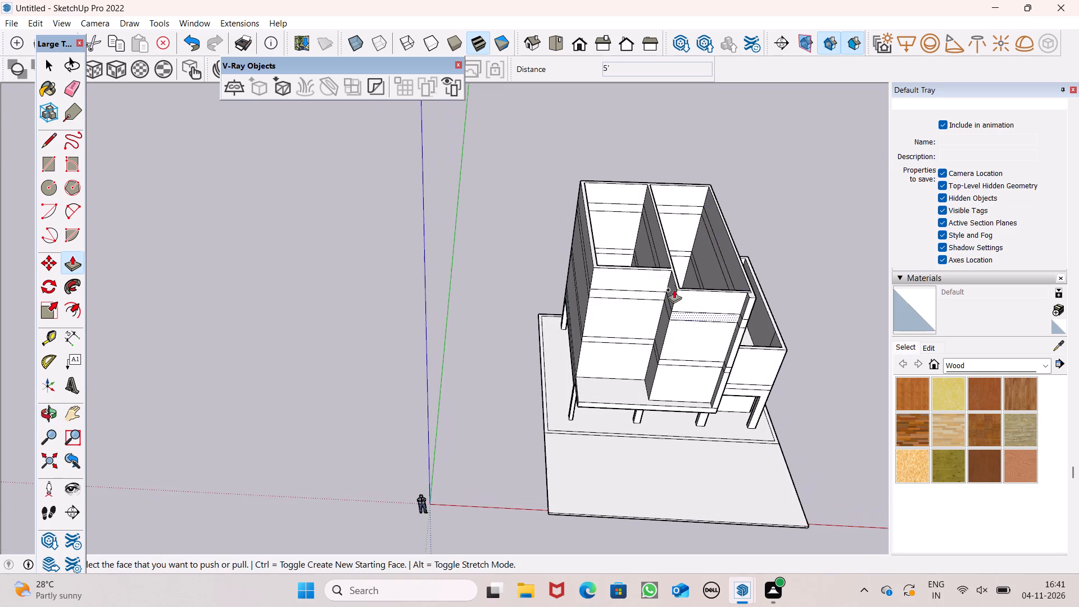
pyautogui.scroll(2, 656, 244)
pyautogui.scroll(-2, 652, 240)
pyautogui.moveTo(708, 301); pyautogui.dragTo(633, 202, button='middle')
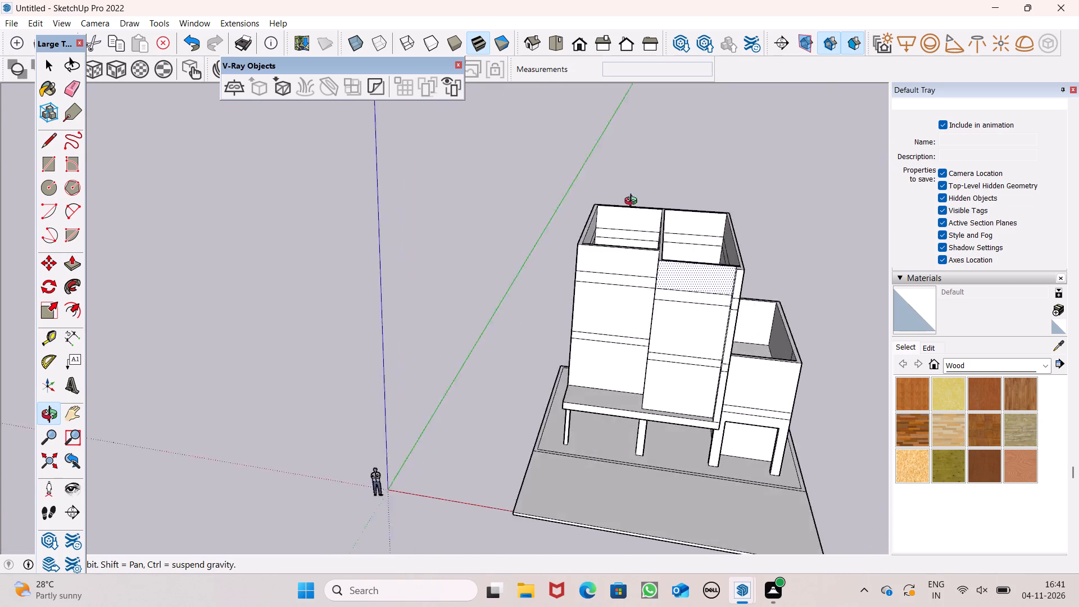
pyautogui.moveTo(633, 202); pyautogui.dragTo(575, 200, button='middle')
pyautogui.scroll(-4, 570, 193)
pyautogui.moveTo(606, 222); pyautogui.dragTo(489, 265, button='middle')
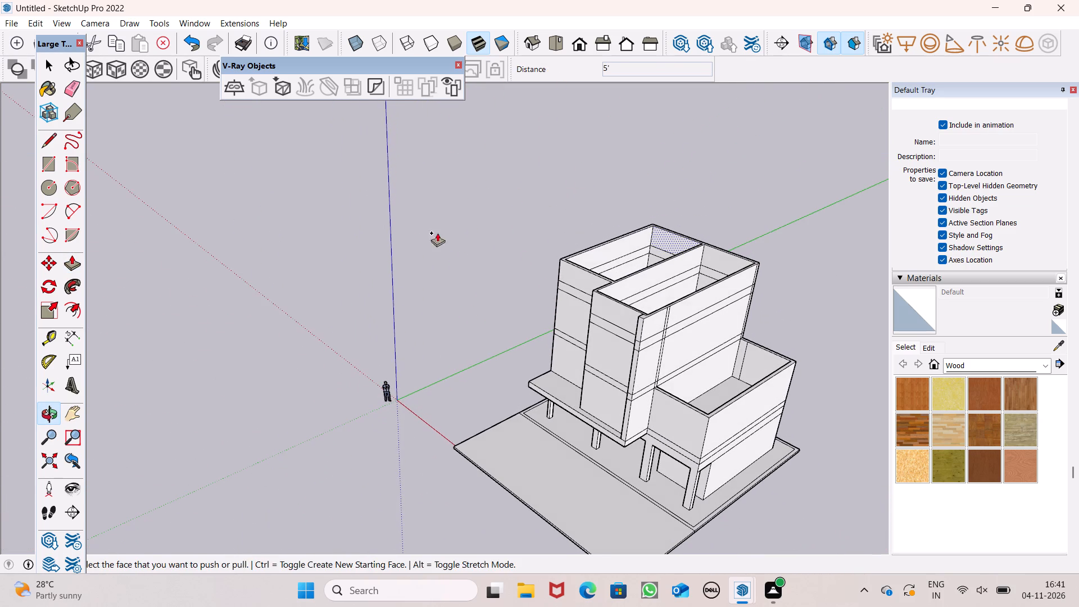
pyautogui.press('space')
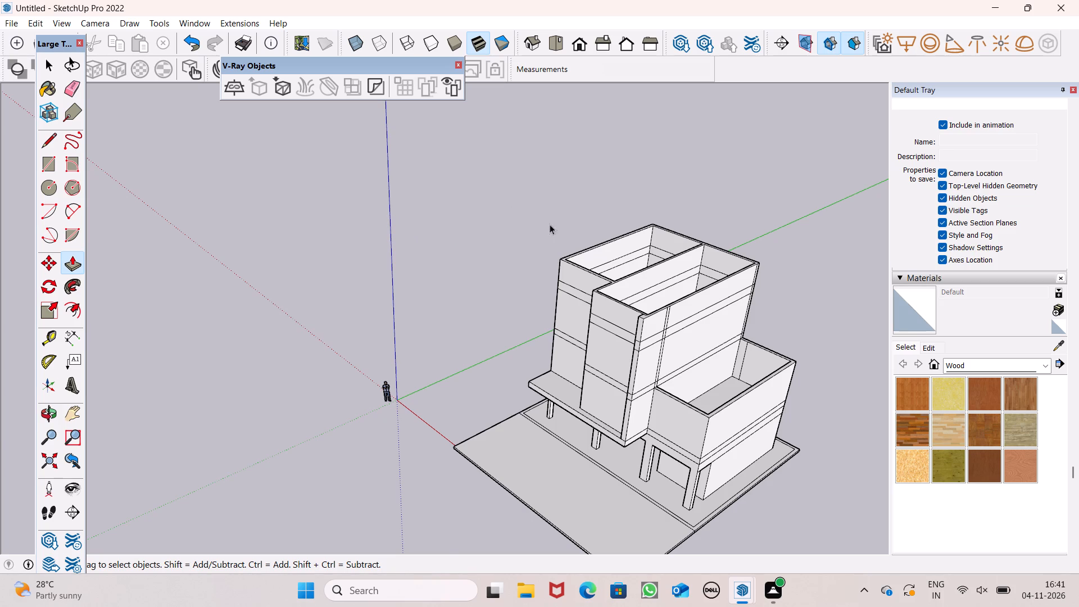
pyautogui.scroll(-4, 627, 246)
pyautogui.moveTo(641, 312); pyautogui.dragTo(752, 269, button='middle')
pyautogui.scroll(2, 619, 220)
pyautogui.scroll(-1, 619, 218)
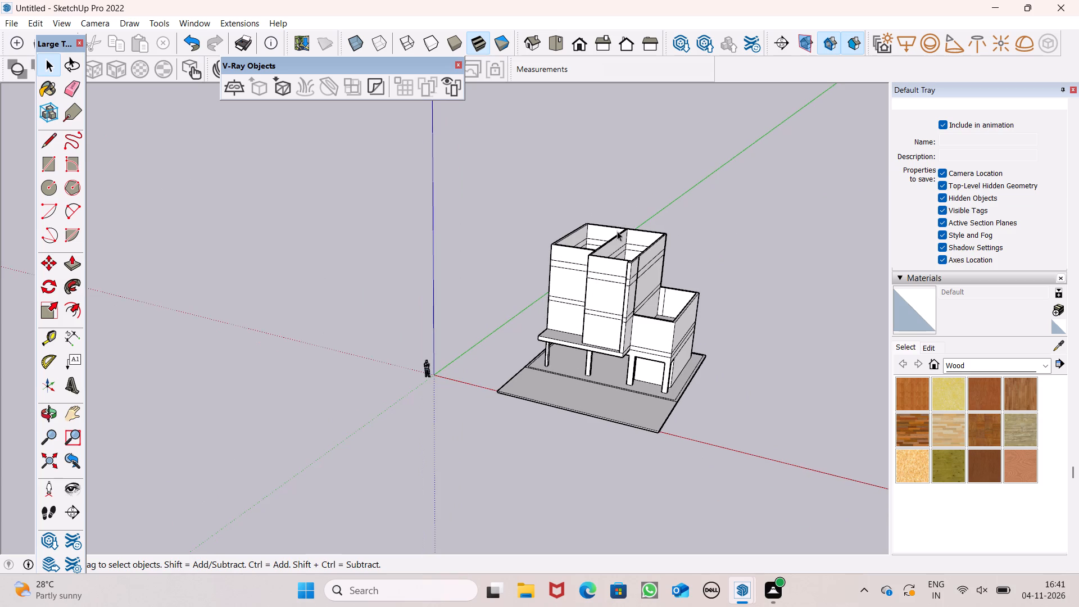
pyautogui.moveTo(616, 261); pyautogui.dragTo(636, 289, button='middle')
pyautogui.scroll(8, 625, 228)
pyautogui.scroll(-7, 606, 224)
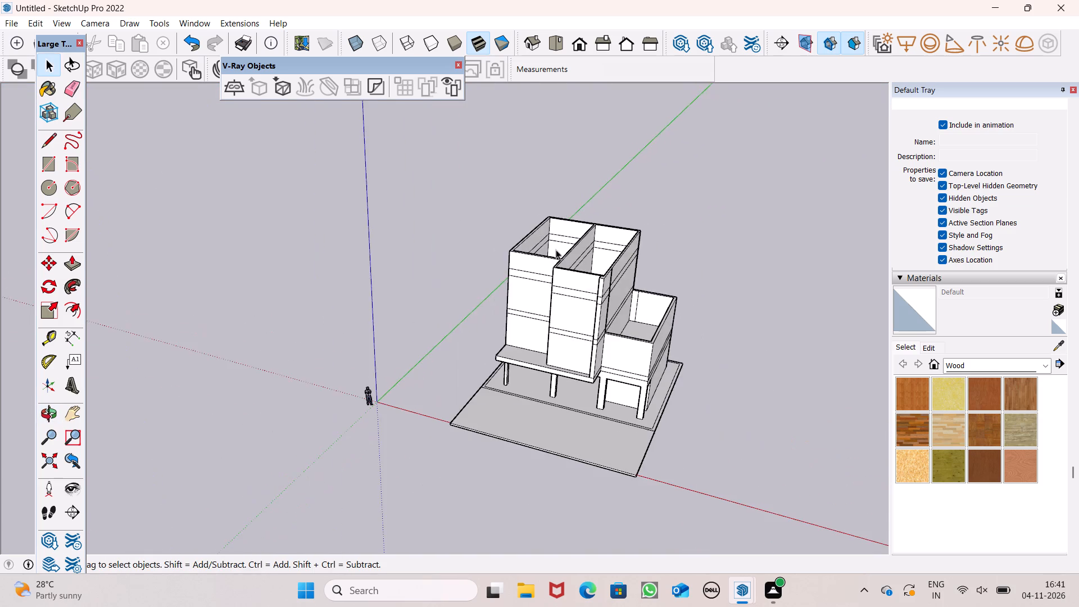
pyautogui.moveTo(588, 337); pyautogui.dragTo(644, 355, button='middle')
pyautogui.scroll(8, 655, 283)
pyautogui.moveTo(647, 382); pyautogui.dragTo(575, 382, button='middle')
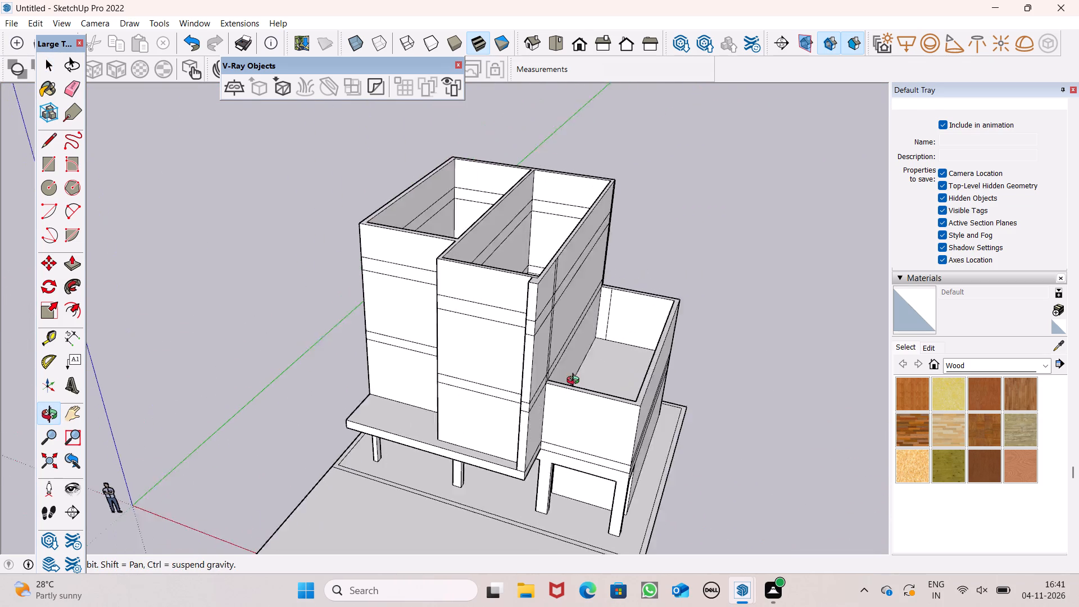
pyautogui.moveTo(575, 382); pyautogui.dragTo(566, 363, button='middle')
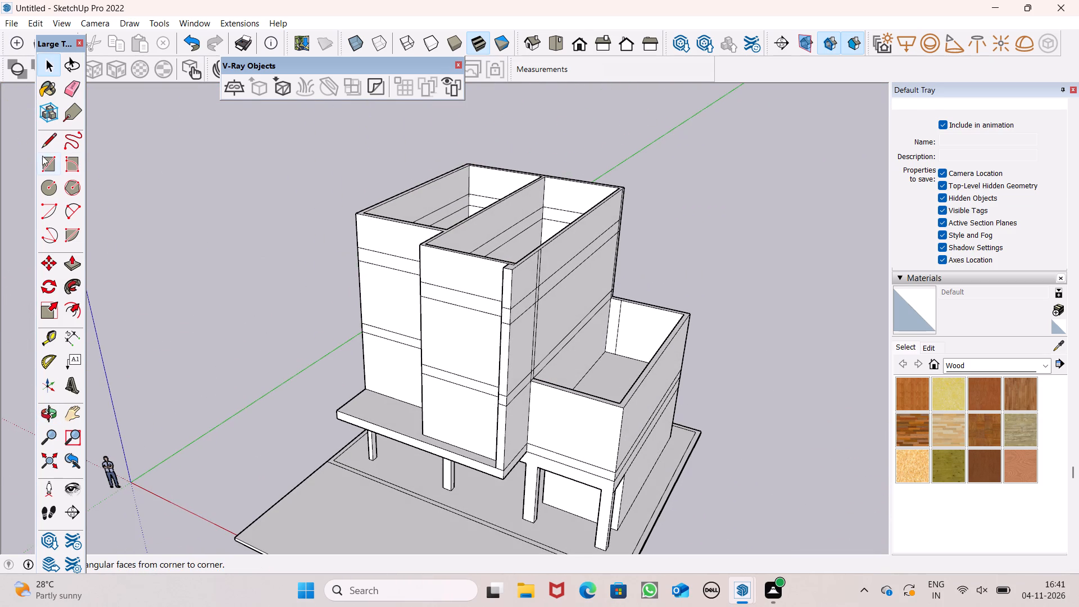
# Draw a line about 1'1" long along the inner front edge of the lower right room's wall top to close its open top.
pyautogui.click(43, 142)
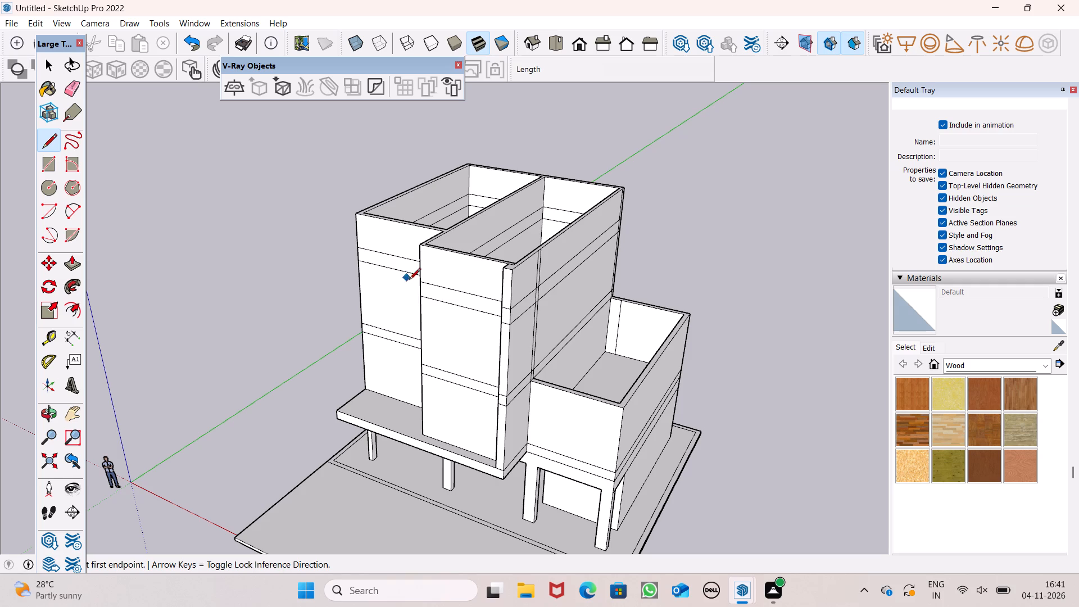
pyautogui.scroll(4, 576, 386)
pyautogui.scroll(2, 531, 375)
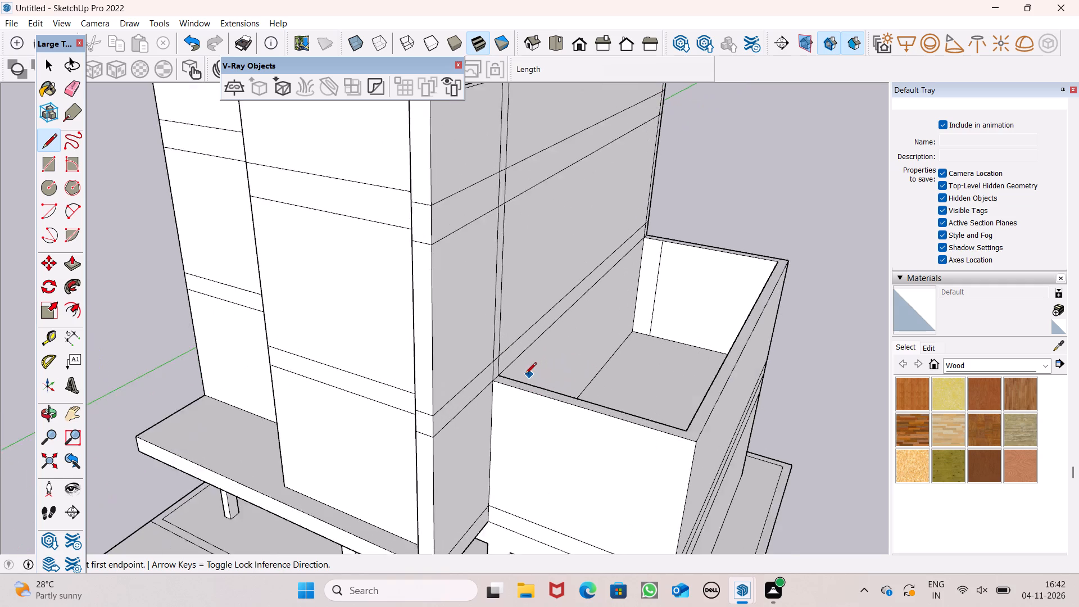
pyautogui.scroll(2, 525, 375)
pyautogui.click(497, 375)
pyautogui.click(514, 382)
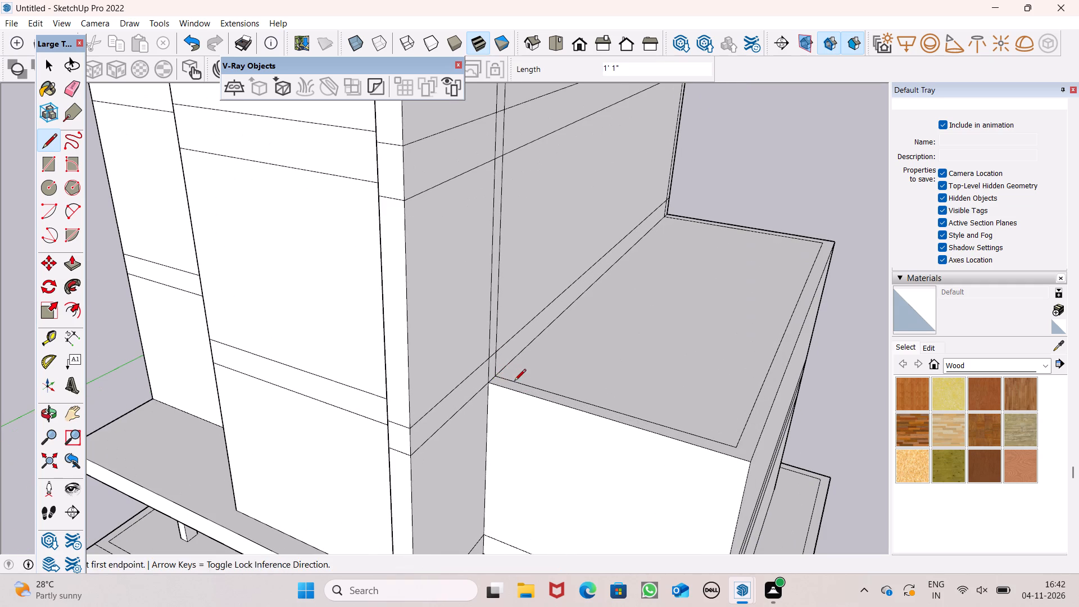
pyautogui.press('space')
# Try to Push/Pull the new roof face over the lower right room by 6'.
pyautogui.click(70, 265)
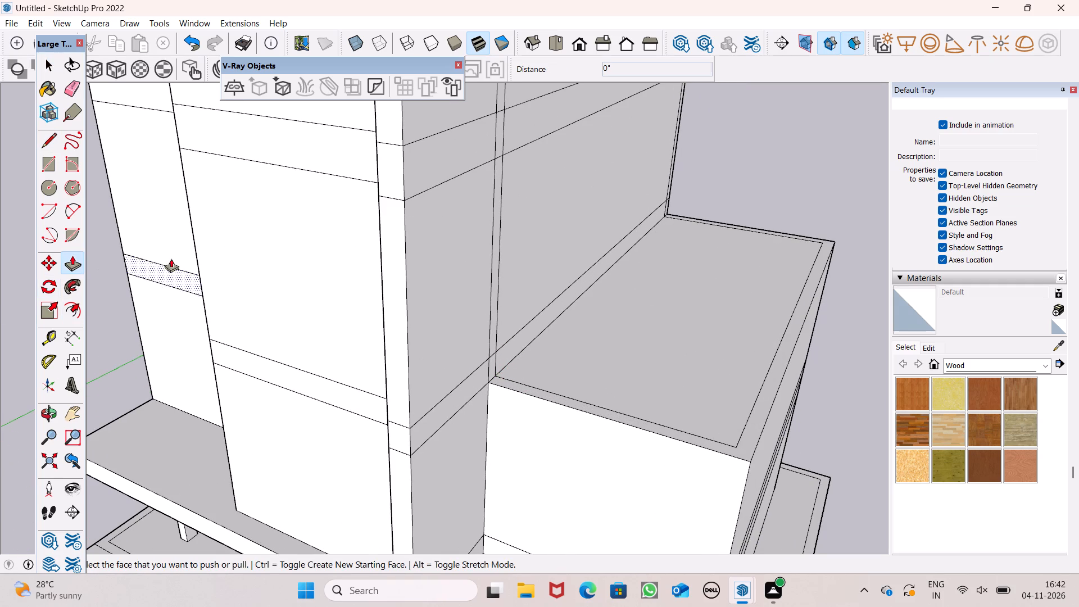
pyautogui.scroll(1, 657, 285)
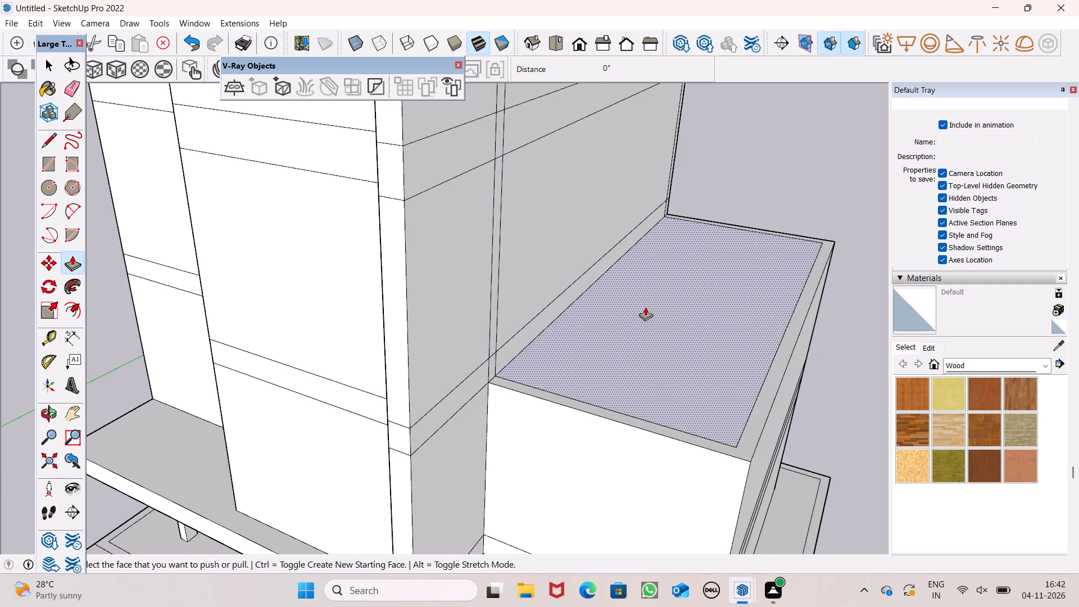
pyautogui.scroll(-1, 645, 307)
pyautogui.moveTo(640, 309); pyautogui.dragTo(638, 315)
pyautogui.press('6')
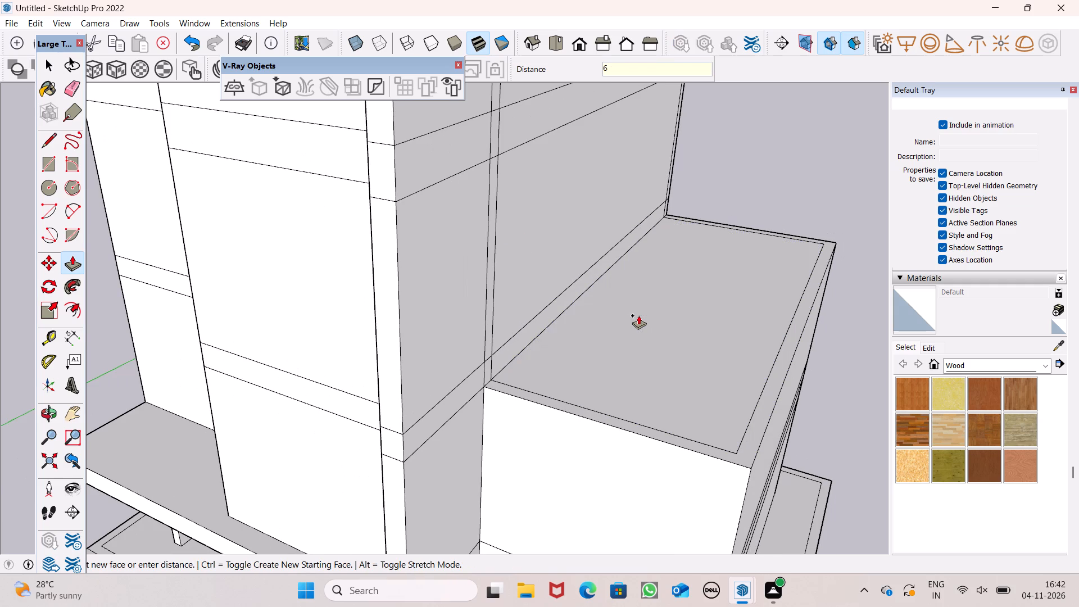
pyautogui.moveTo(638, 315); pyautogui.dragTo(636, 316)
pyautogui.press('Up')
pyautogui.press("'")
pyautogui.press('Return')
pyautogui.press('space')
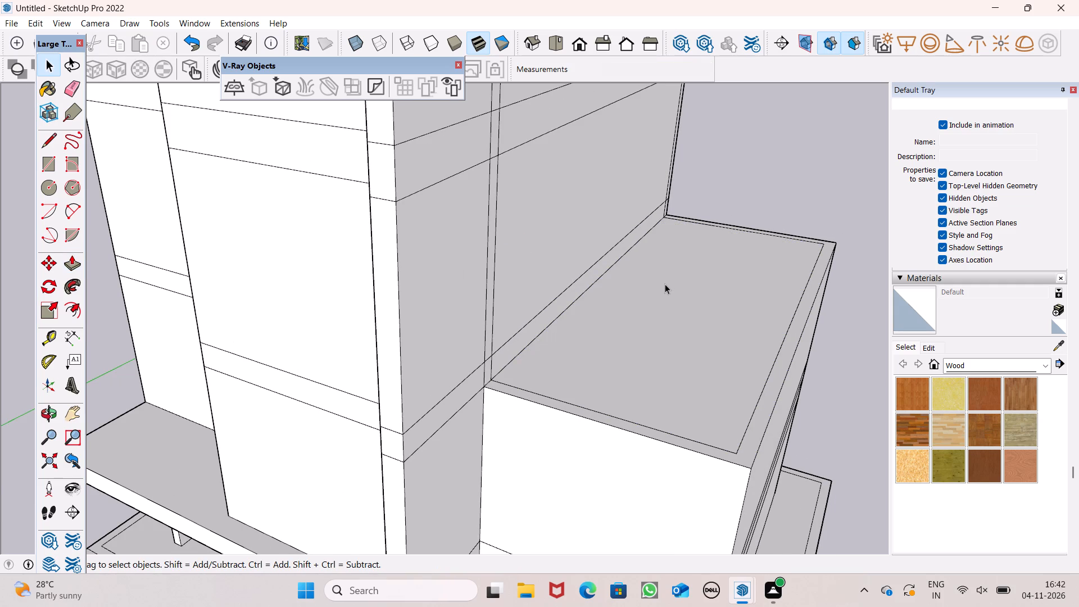
# Erase the inner wall-outline edges on the lower right room's roof so its top becomes one continuous face.
pyautogui.scroll(-1, 671, 280)
pyautogui.moveTo(674, 315); pyautogui.dragTo(658, 315, button='middle')
pyautogui.scroll(1, 646, 300)
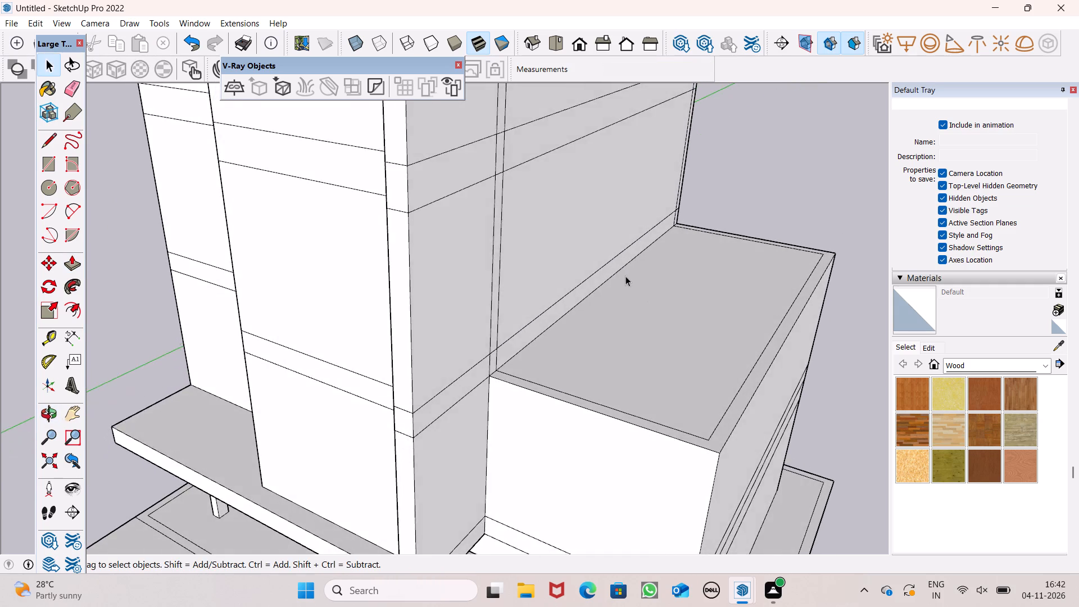
pyautogui.scroll(-2, 623, 276)
pyautogui.scroll(1, 621, 276)
pyautogui.scroll(-3, 620, 277)
pyautogui.moveTo(624, 322); pyautogui.dragTo(651, 371, button='middle')
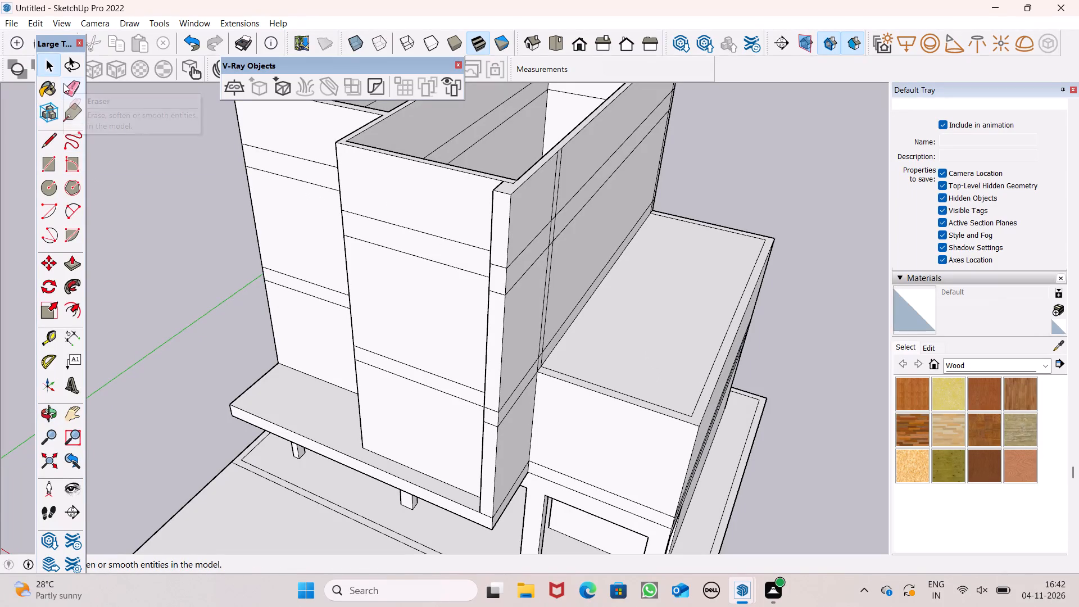
pyautogui.click(64, 83)
pyautogui.scroll(-1, 262, 215)
pyautogui.scroll(3, 637, 387)
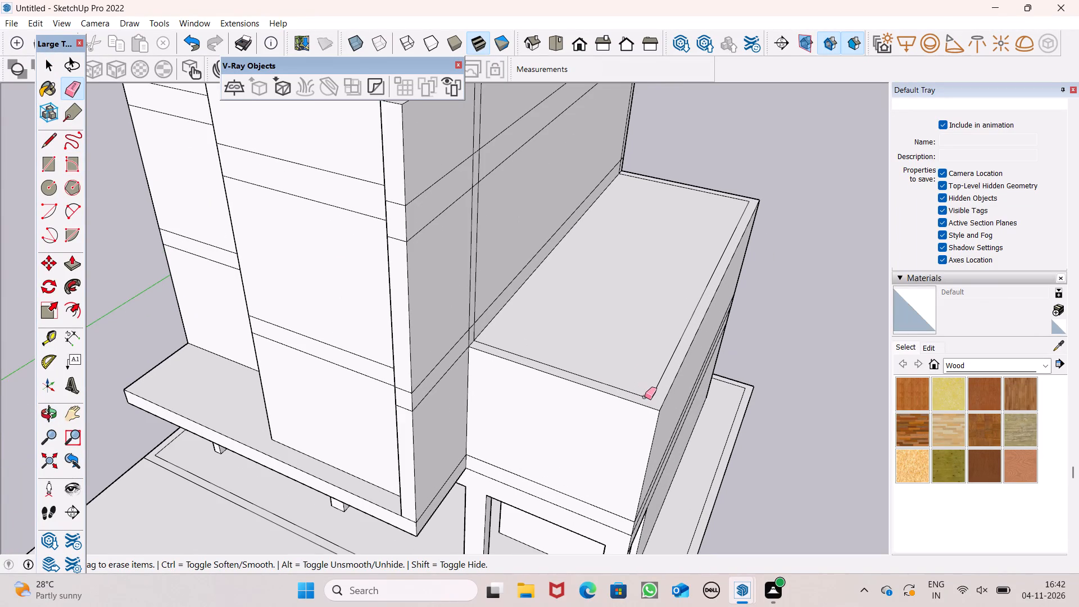
pyautogui.click(659, 384)
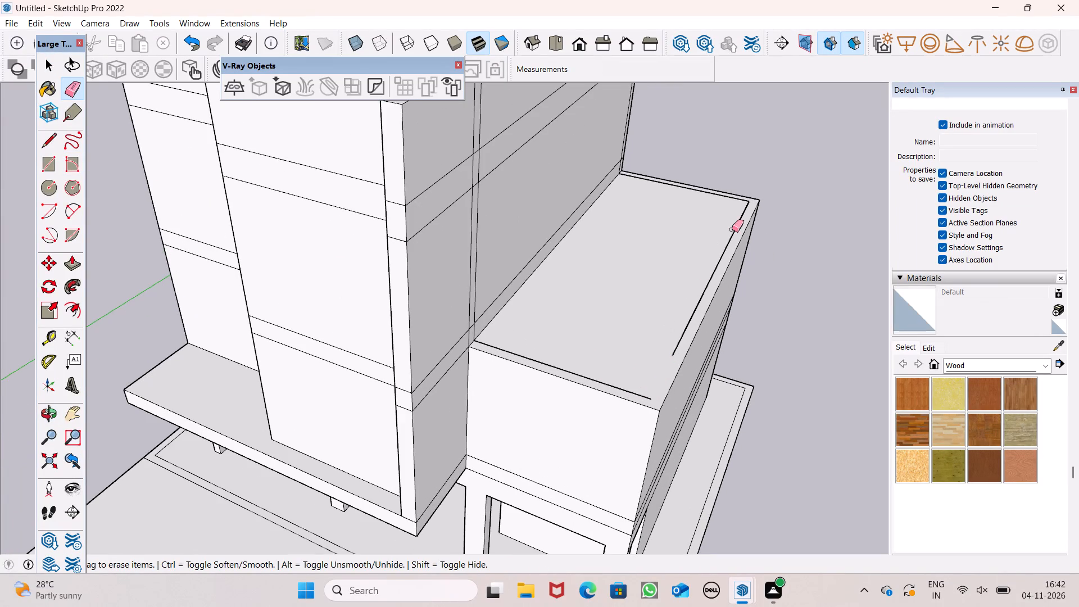
pyautogui.click(730, 241)
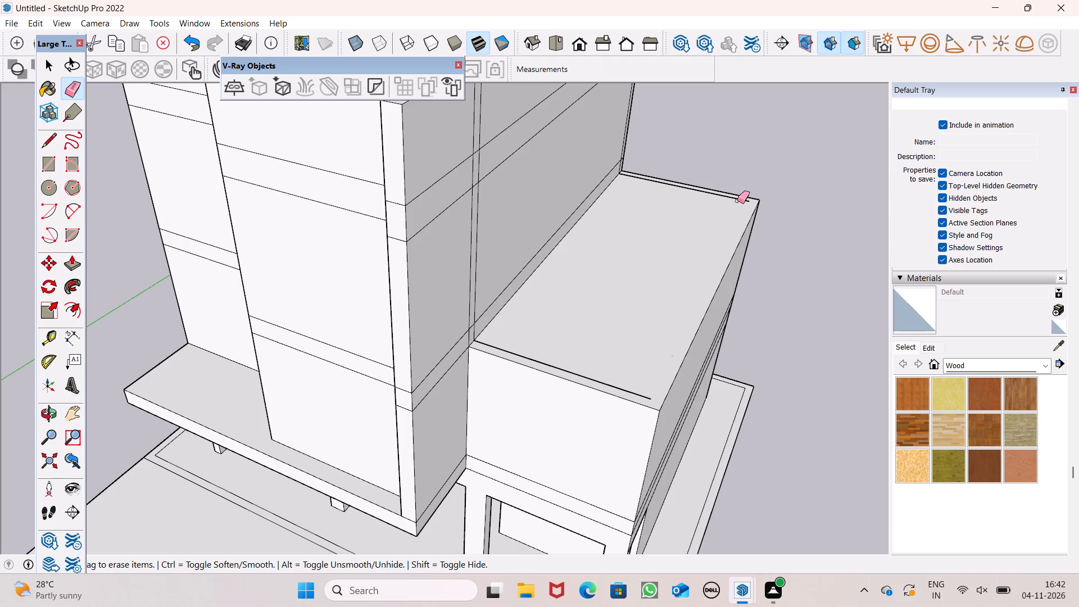
pyautogui.click(738, 201)
pyautogui.scroll(8, 674, 166)
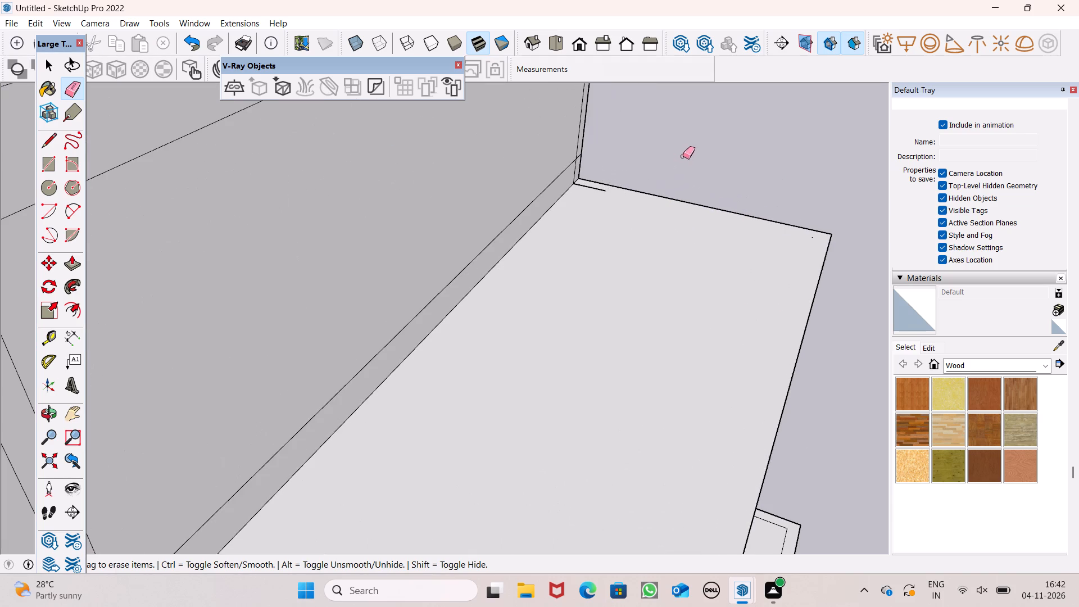
pyautogui.scroll(1, 633, 177)
pyautogui.click(586, 185)
pyautogui.scroll(-7, 634, 165)
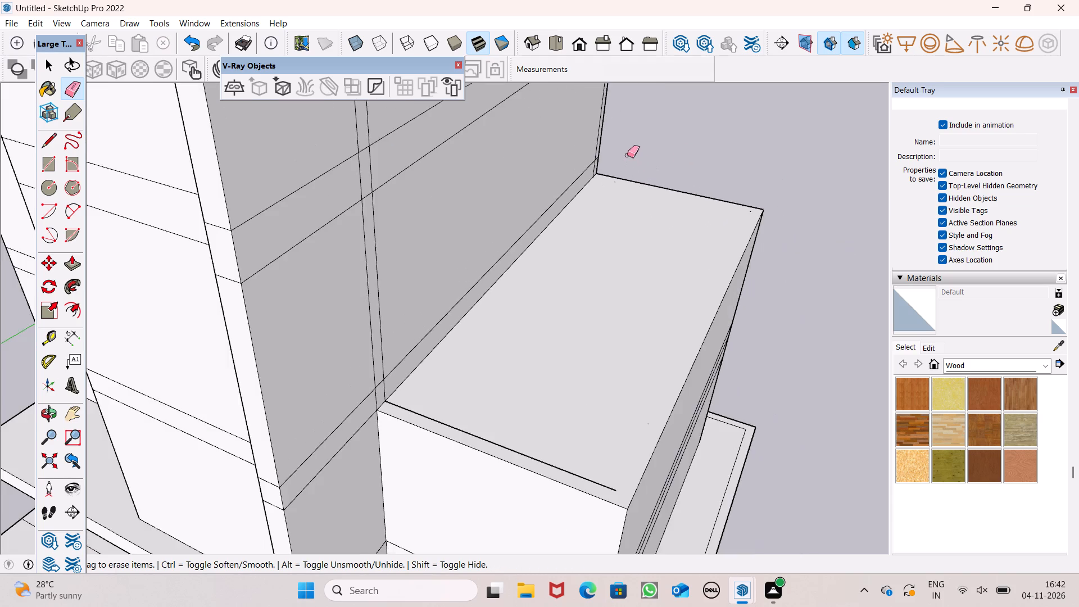
pyautogui.scroll(-3, 627, 155)
pyautogui.scroll(5, 586, 290)
pyautogui.moveTo(556, 386); pyautogui.dragTo(563, 378)
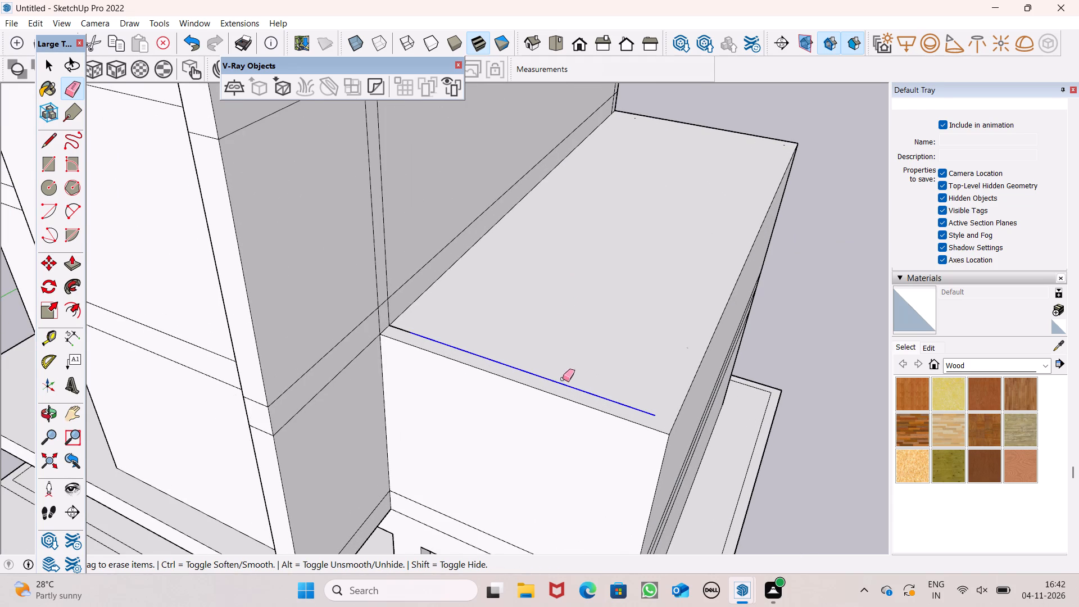
pyautogui.moveTo(395, 325); pyautogui.dragTo(404, 324)
pyautogui.press('space')
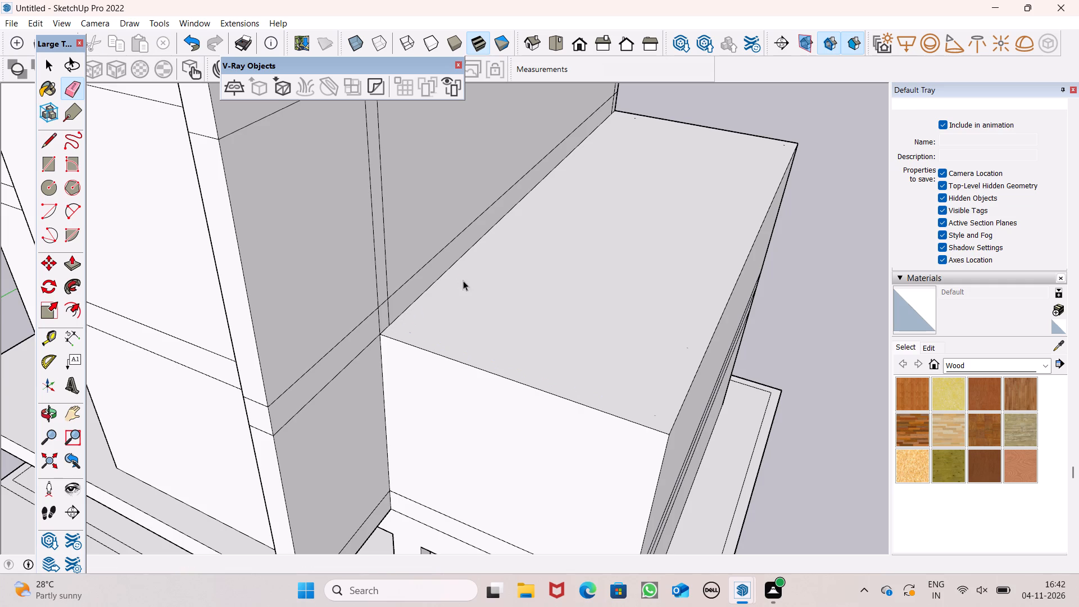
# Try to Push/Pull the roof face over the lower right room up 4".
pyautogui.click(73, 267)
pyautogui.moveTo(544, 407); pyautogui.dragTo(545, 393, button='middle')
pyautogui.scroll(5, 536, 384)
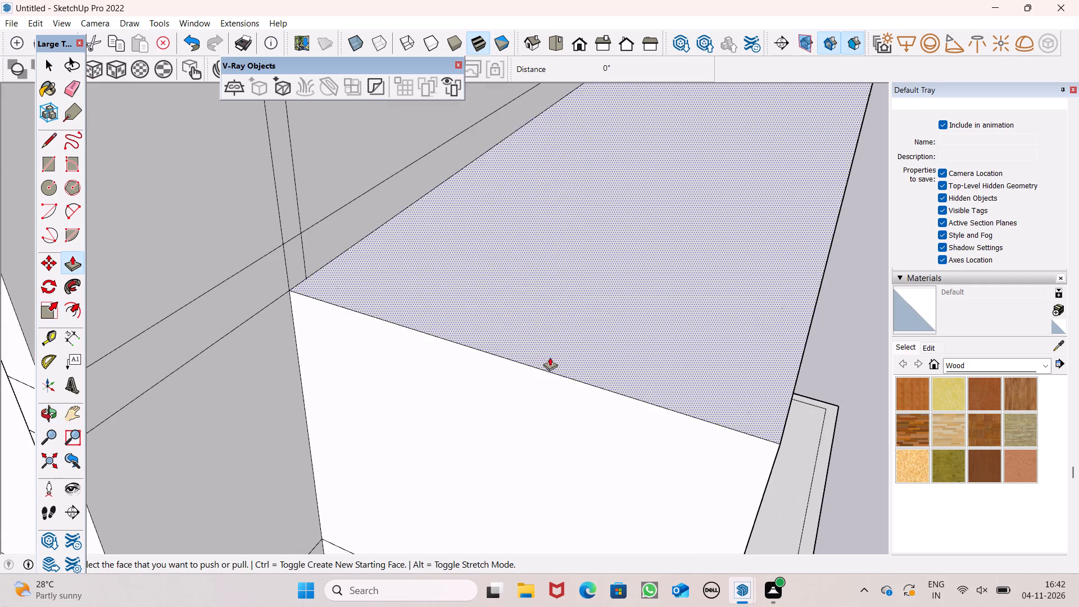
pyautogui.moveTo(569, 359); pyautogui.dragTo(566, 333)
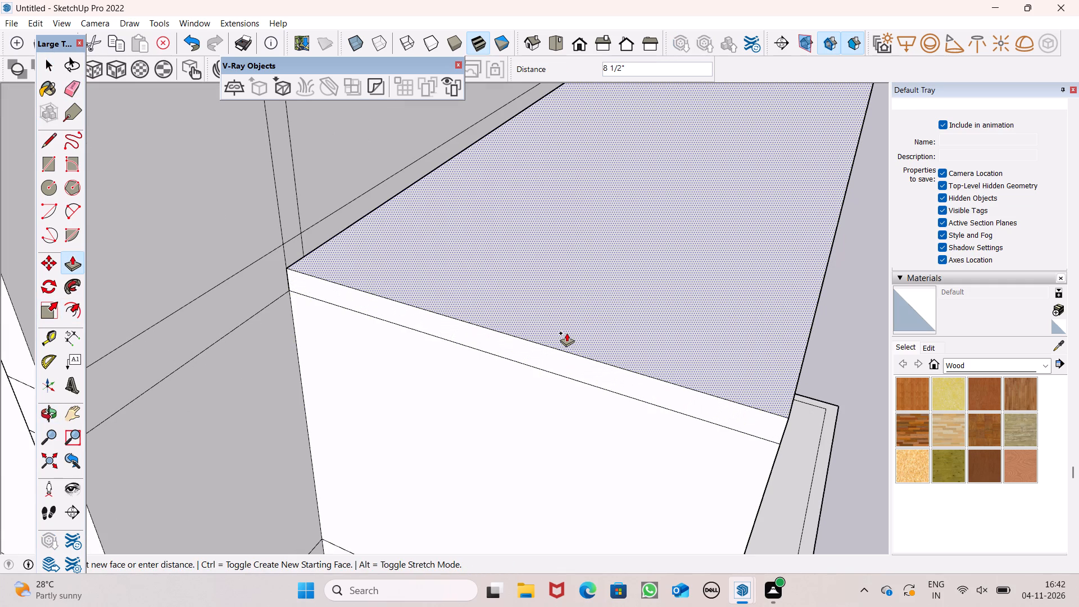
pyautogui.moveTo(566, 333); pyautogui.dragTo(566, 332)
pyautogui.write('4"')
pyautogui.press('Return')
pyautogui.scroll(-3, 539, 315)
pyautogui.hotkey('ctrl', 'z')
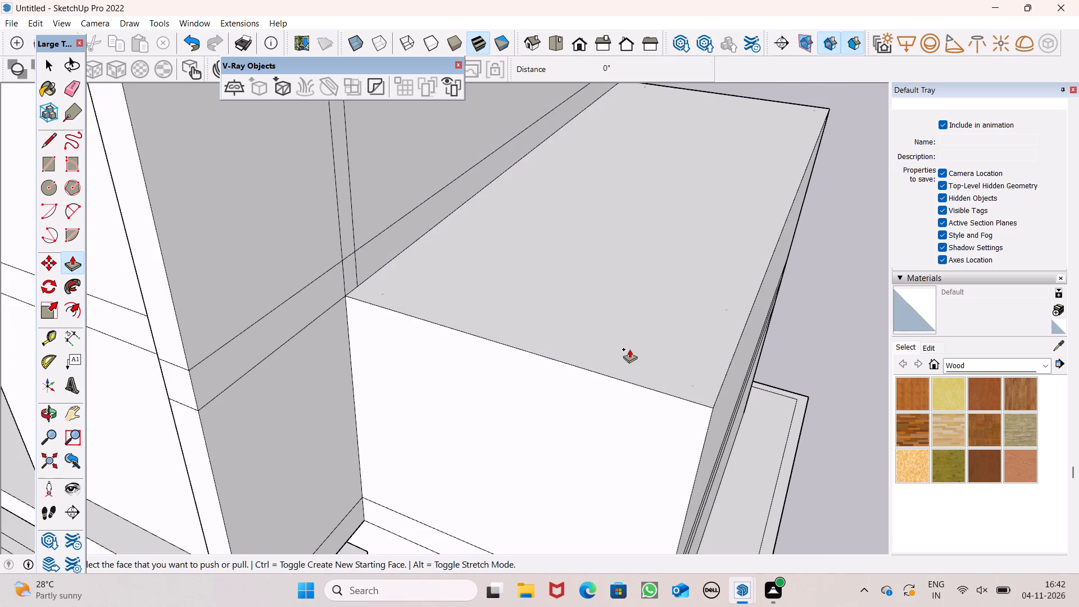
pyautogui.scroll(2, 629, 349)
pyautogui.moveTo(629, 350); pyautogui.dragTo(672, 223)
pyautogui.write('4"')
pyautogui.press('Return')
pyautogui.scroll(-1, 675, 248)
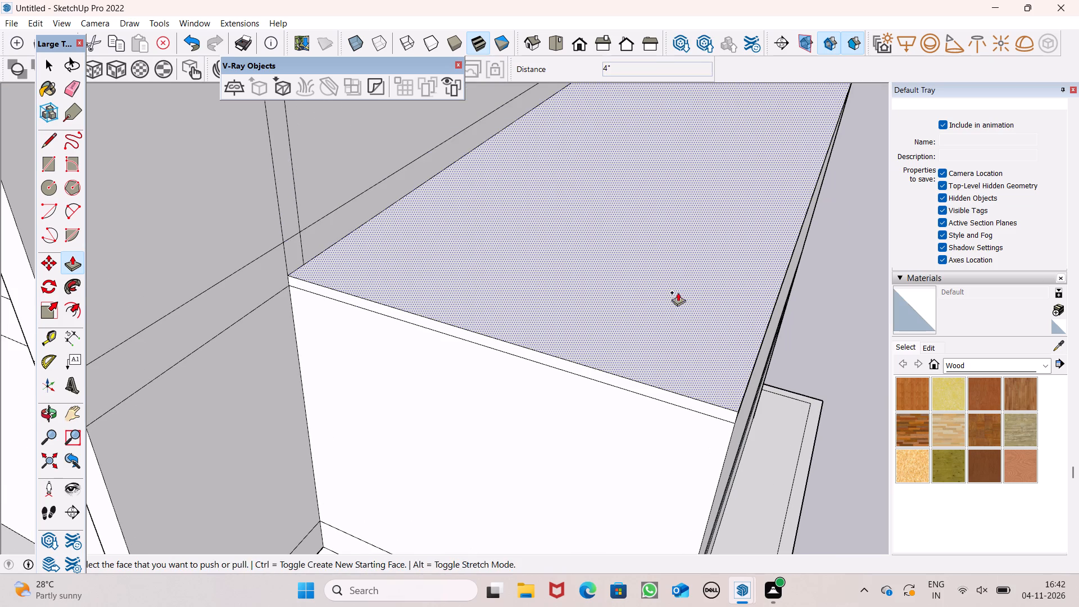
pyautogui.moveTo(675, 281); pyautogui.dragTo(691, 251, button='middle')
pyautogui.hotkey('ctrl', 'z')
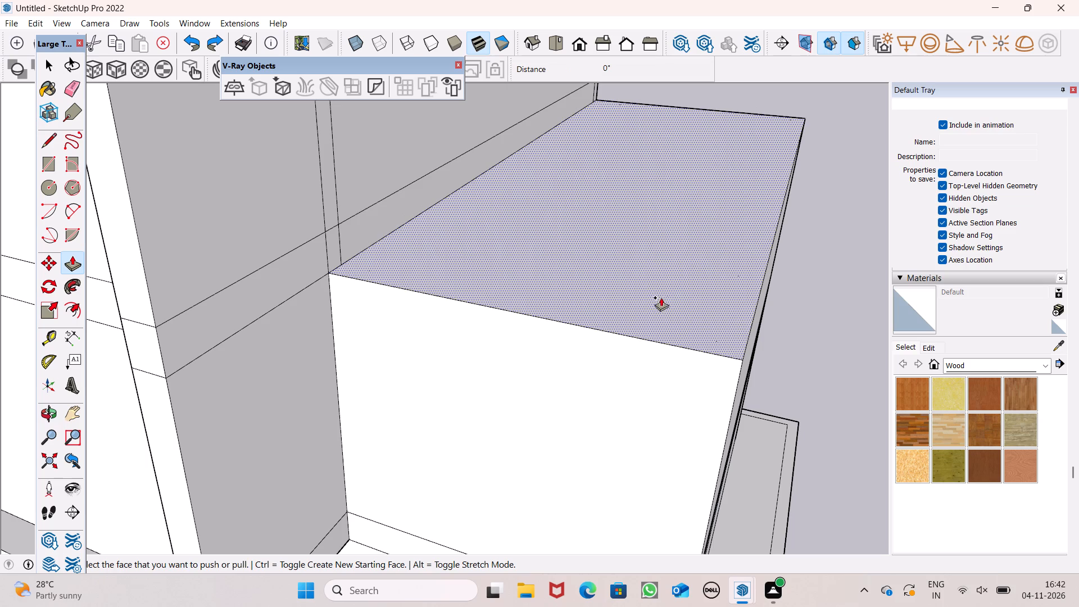
# Push/Pull the roof face over the lower right room up 6".
pyautogui.moveTo(657, 298); pyautogui.dragTo(655, 198)
pyautogui.write('6"')
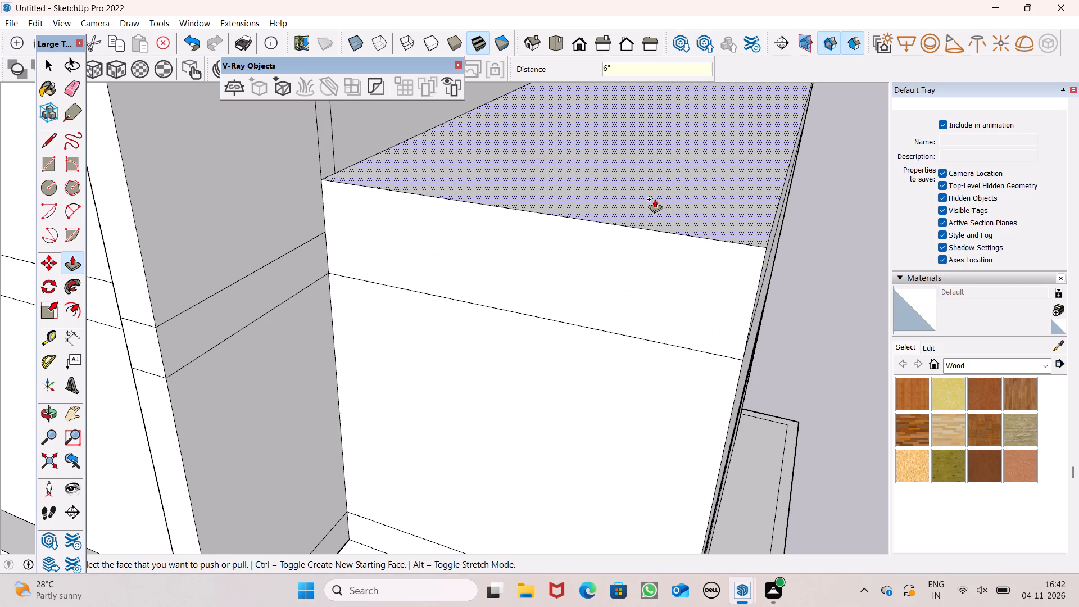
pyautogui.press('Return')
pyautogui.scroll(-2, 636, 239)
pyautogui.moveTo(654, 236); pyautogui.dragTo(675, 172, button='middle')
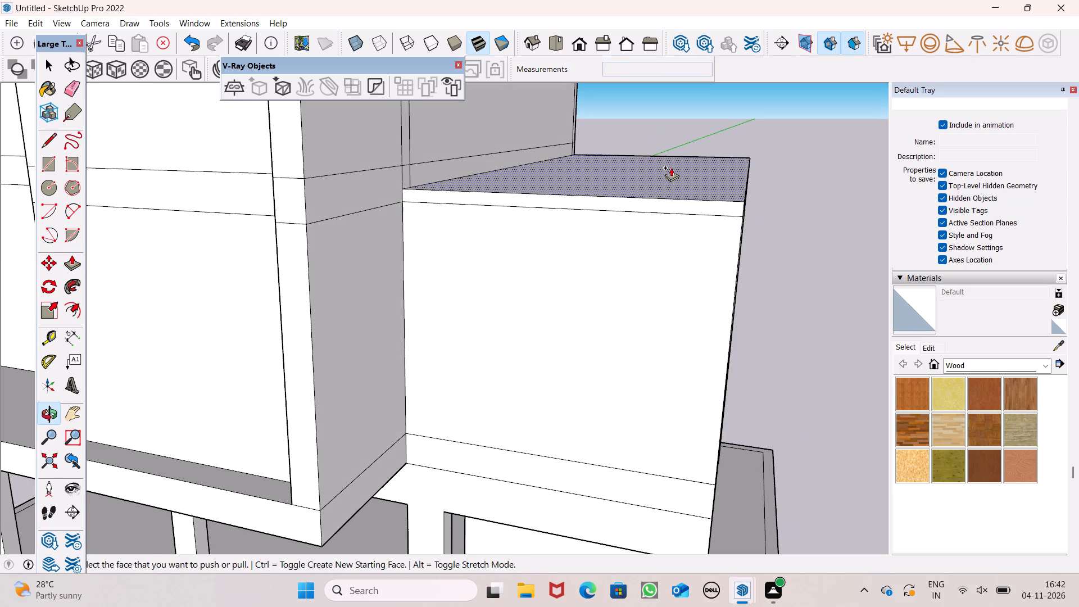
pyautogui.scroll(-1, 600, 162)
pyautogui.moveTo(659, 169); pyautogui.dragTo(605, 250, button='middle')
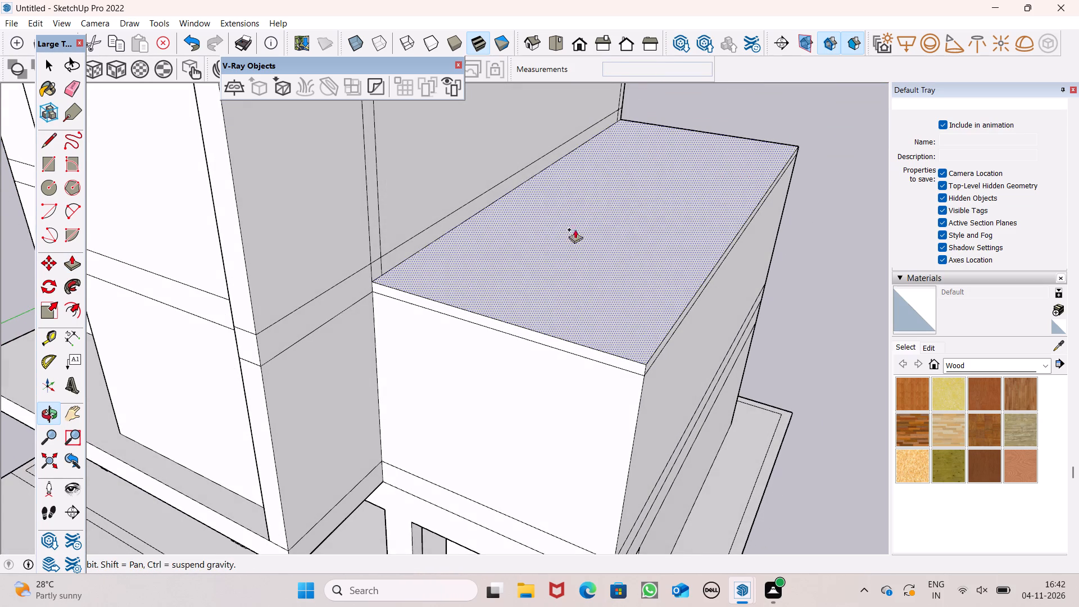
# Place a guide on the lower roof parallel to its long outer edge, about 2'3" in from that edge.
pyautogui.click(53, 336)
pyautogui.scroll(-1, 333, 185)
pyautogui.moveTo(524, 232); pyautogui.dragTo(501, 284, button='middle')
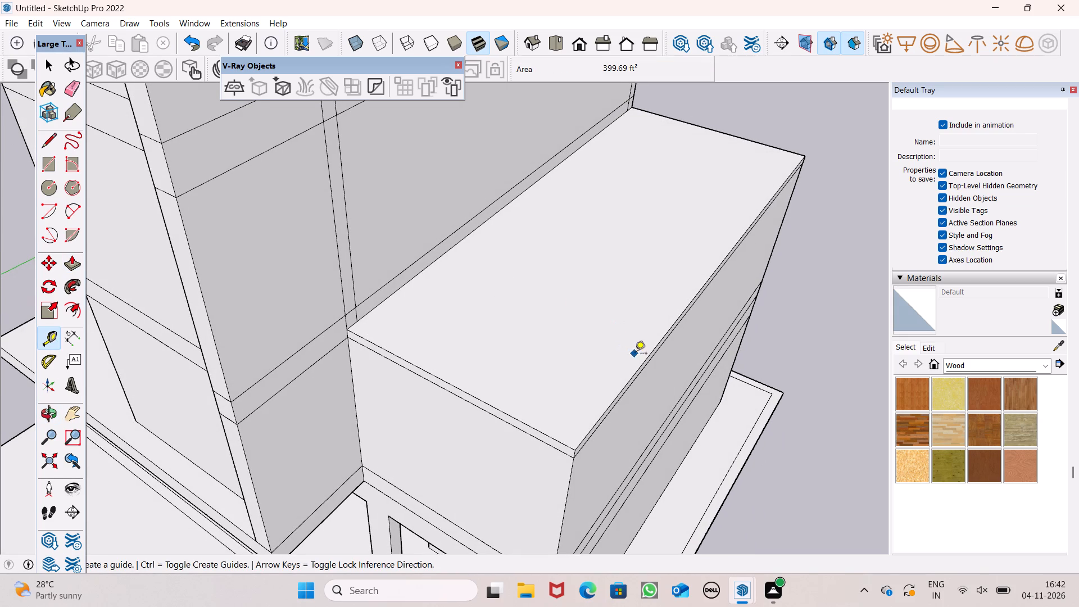
pyautogui.click(659, 342)
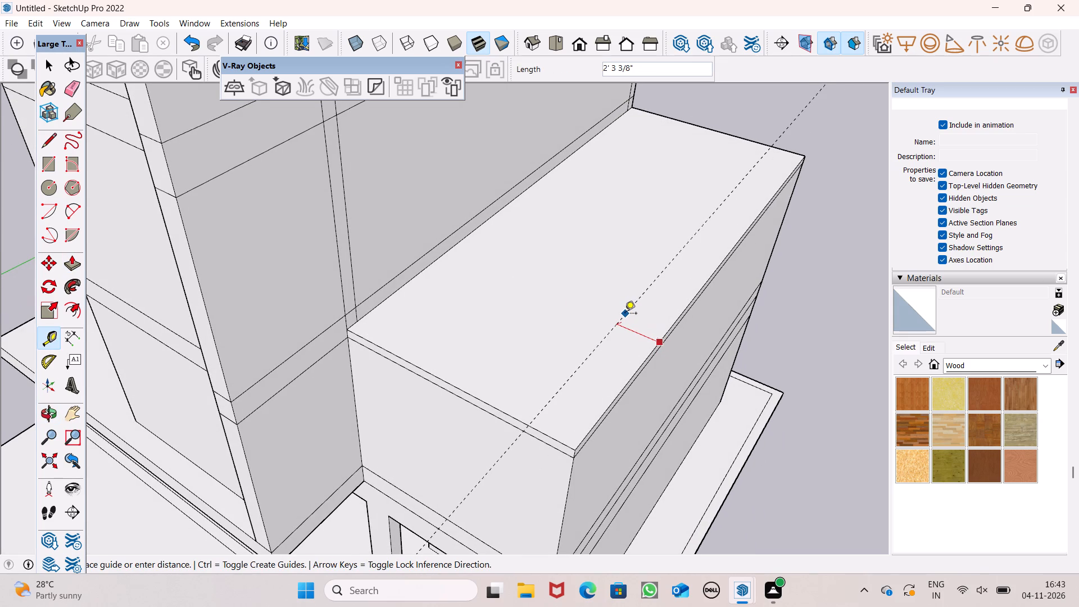
pyautogui.click(623, 314)
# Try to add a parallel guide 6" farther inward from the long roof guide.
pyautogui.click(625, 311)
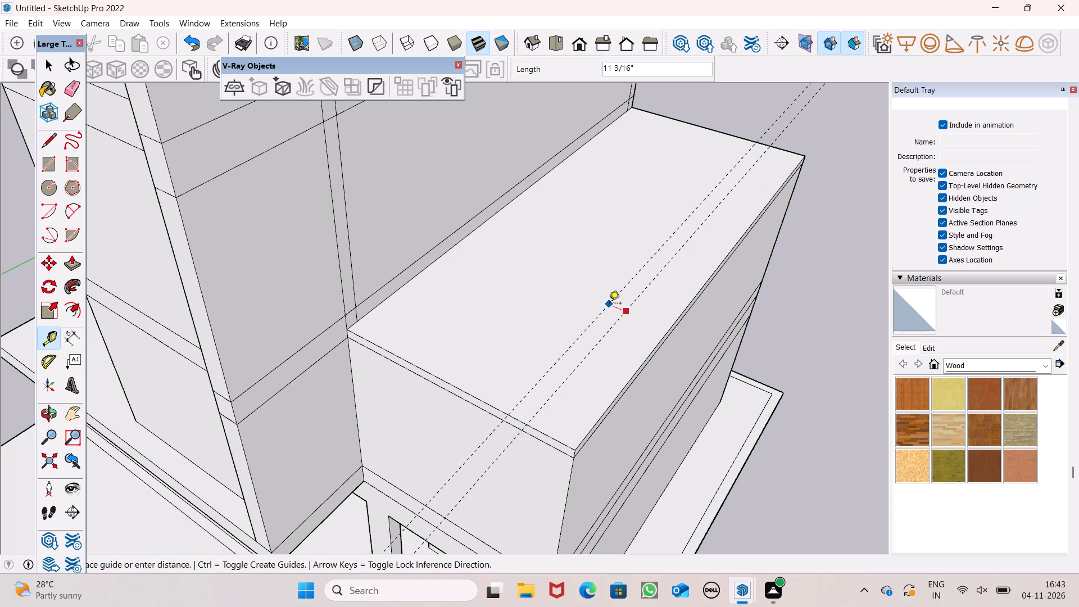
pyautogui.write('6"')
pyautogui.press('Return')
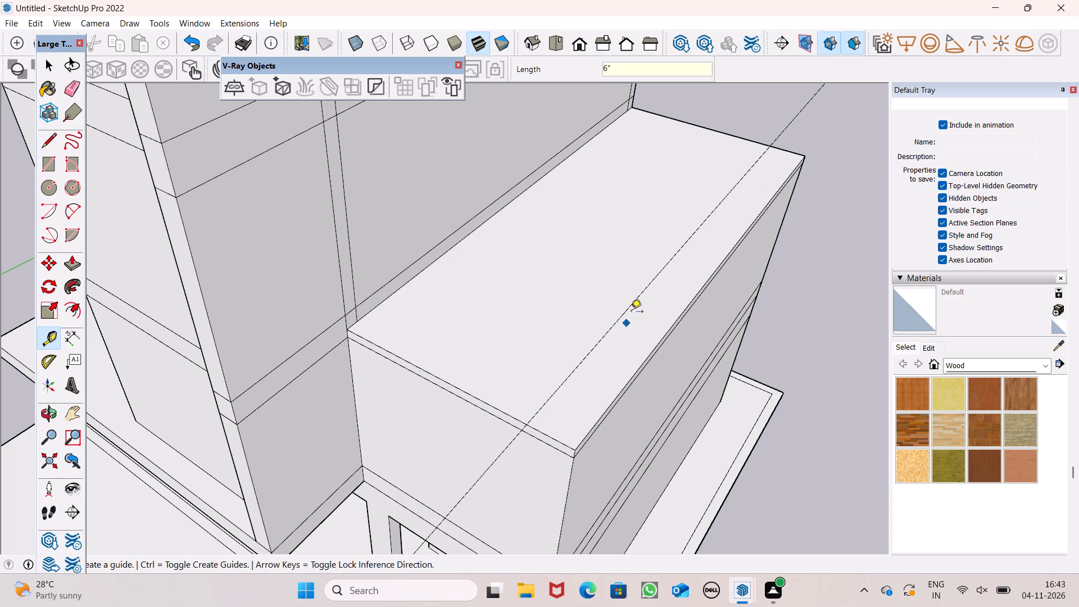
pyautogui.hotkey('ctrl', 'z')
# Add a parallel guide 6" from the long roof guide, toward the roof's outer edge.
pyautogui.click(635, 303)
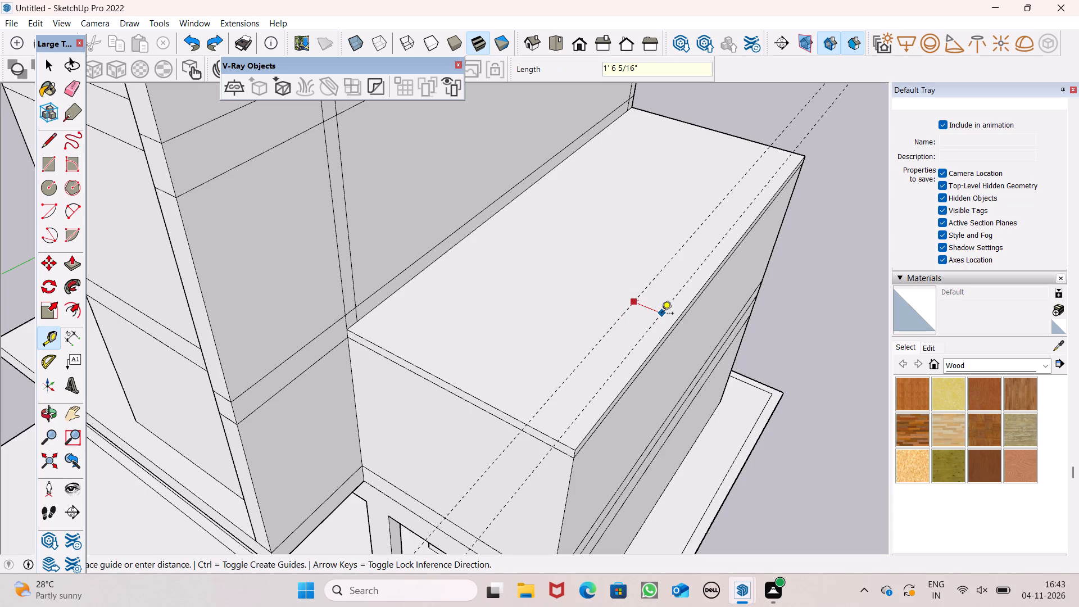
pyautogui.write('6"')
pyautogui.press('Return')
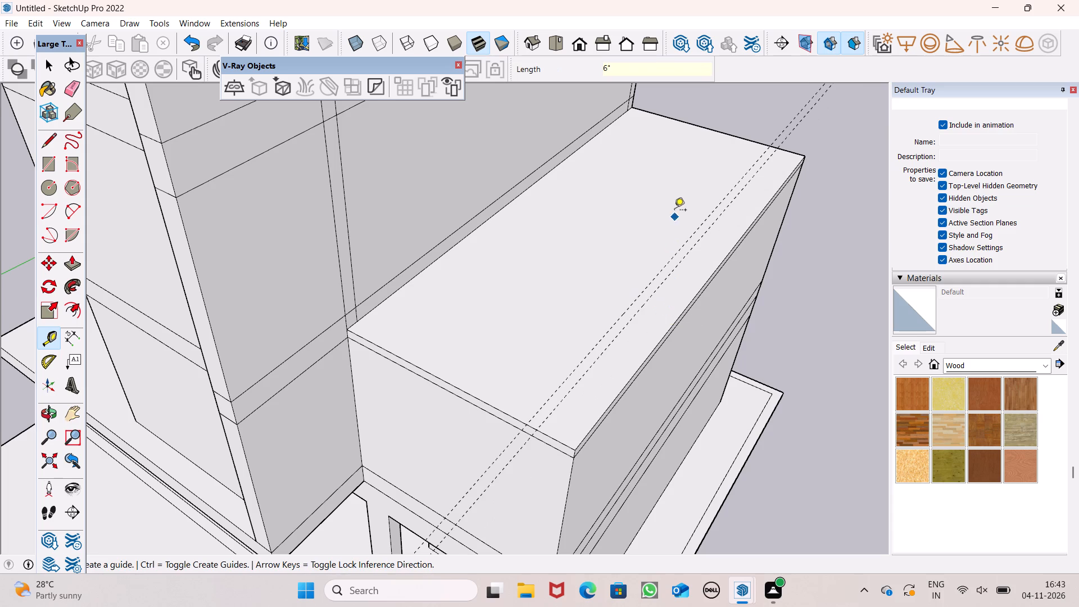
# Place a cross guide just under 8' in from the lower roof's front short edge and a second one 6" farther back.
pyautogui.scroll(-4, 674, 210)
pyautogui.moveTo(690, 243); pyautogui.dragTo(843, 171, button='middle')
pyautogui.scroll(-4, 689, 198)
pyautogui.moveTo(670, 209); pyautogui.dragTo(362, 341, button='middle')
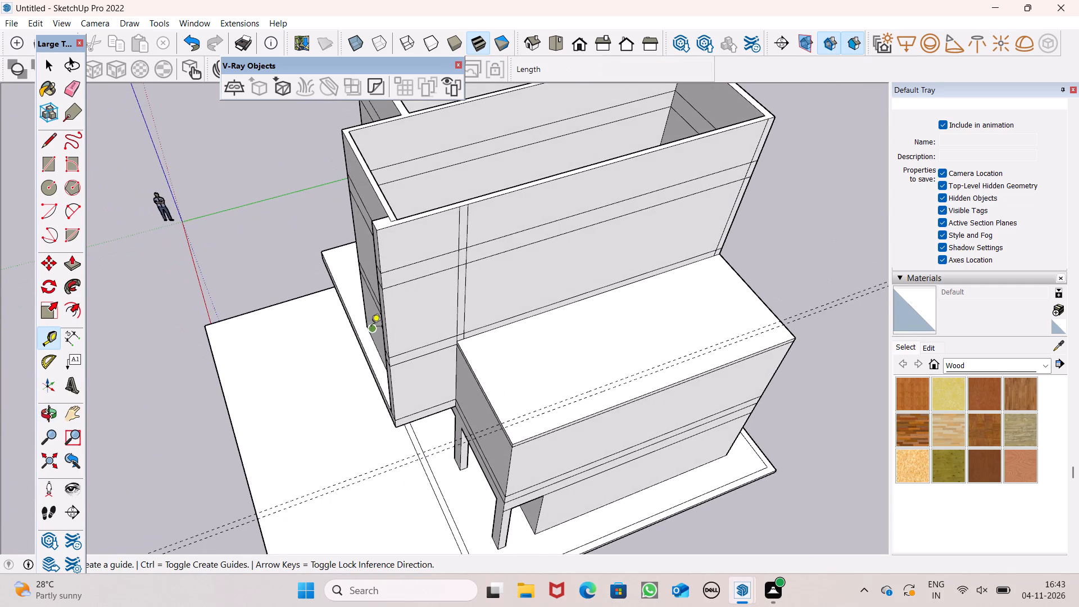
pyautogui.scroll(-4, 424, 327)
pyautogui.scroll(7, 457, 353)
pyautogui.click(473, 393)
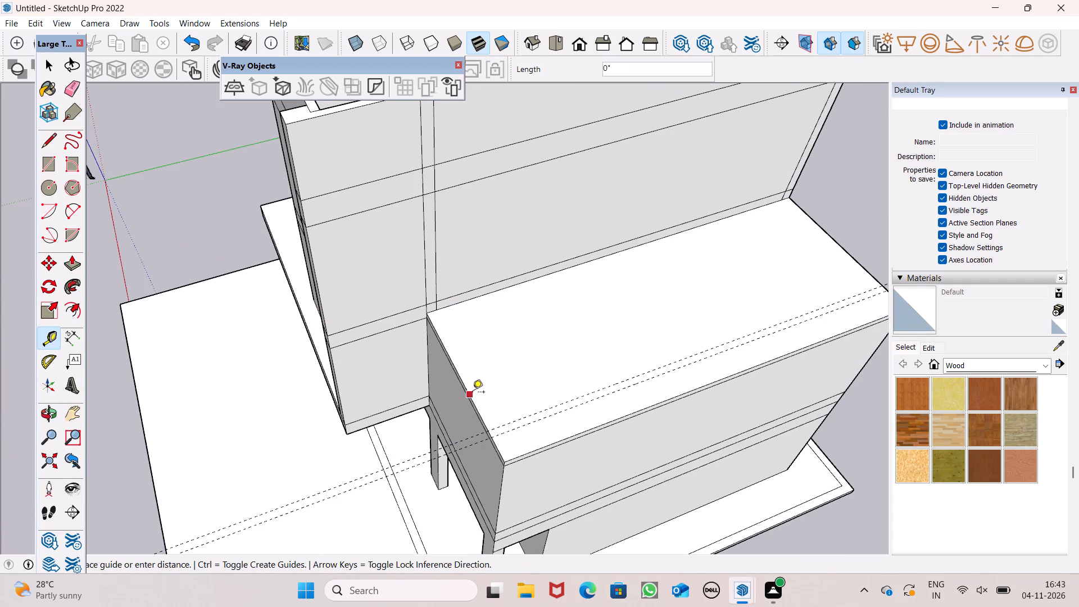
pyautogui.scroll(-1, 546, 354)
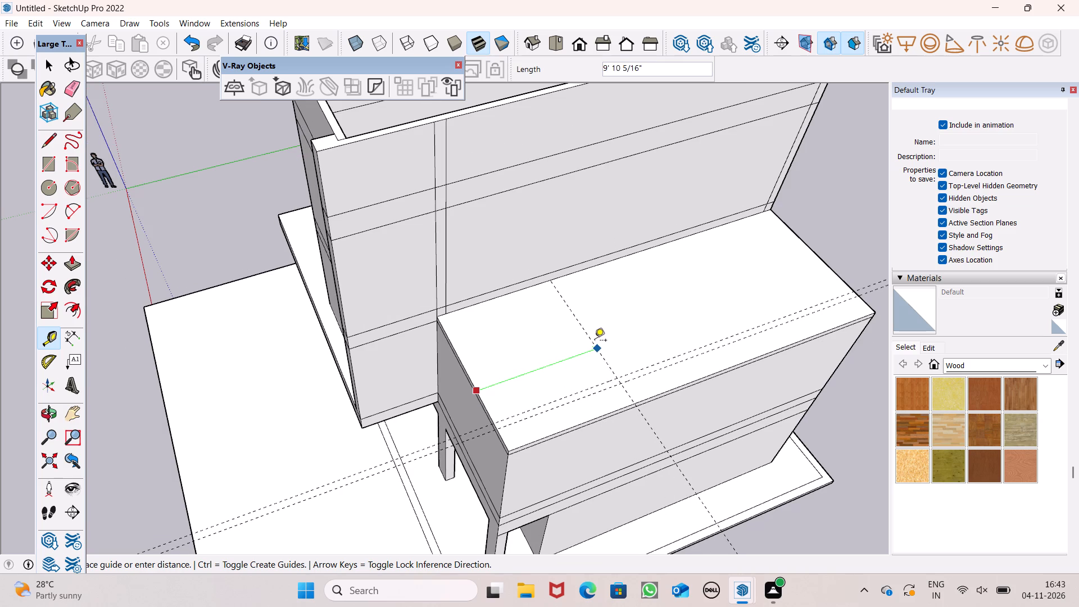
pyautogui.click(556, 340)
pyautogui.click(553, 340)
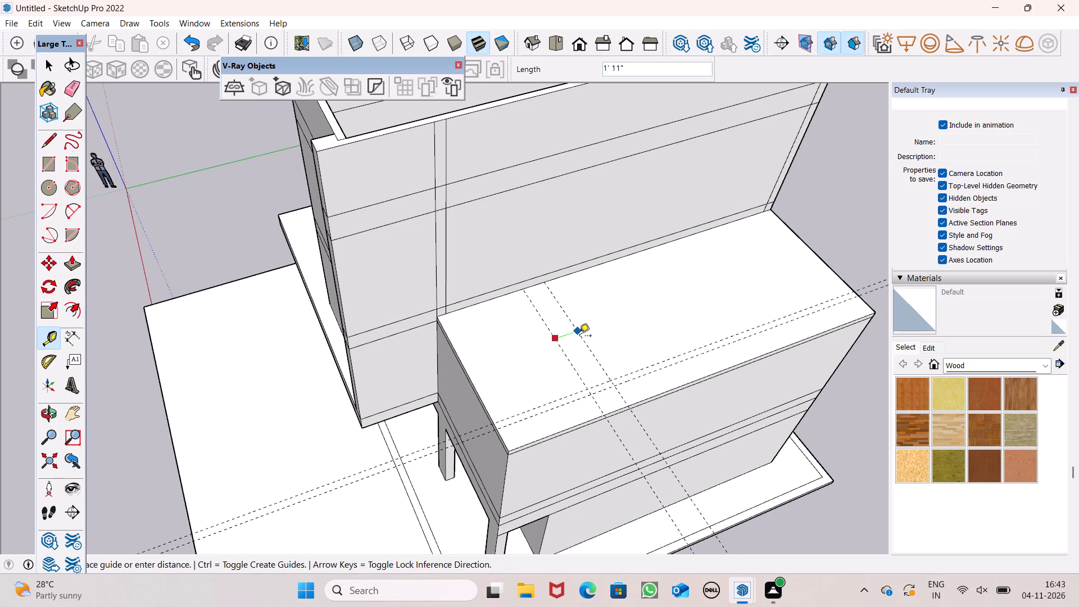
pyautogui.write('6"')
pyautogui.press('Return')
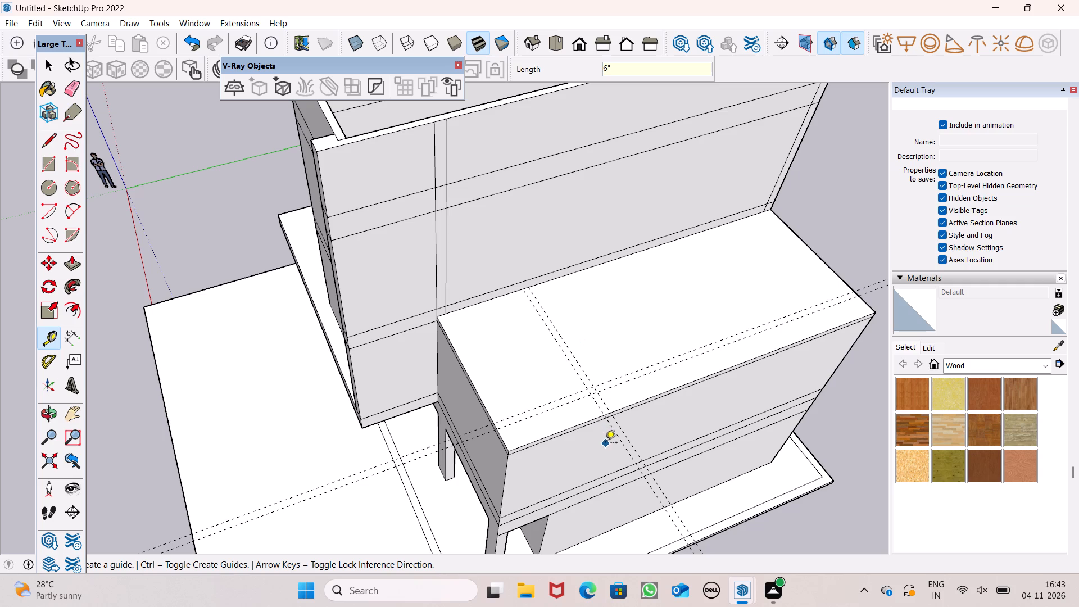
# Place a guide 6" in from the lower roof's rear short edge.
pyautogui.scroll(-1, 584, 336)
pyautogui.scroll(5, 818, 253)
pyautogui.scroll(-1, 822, 273)
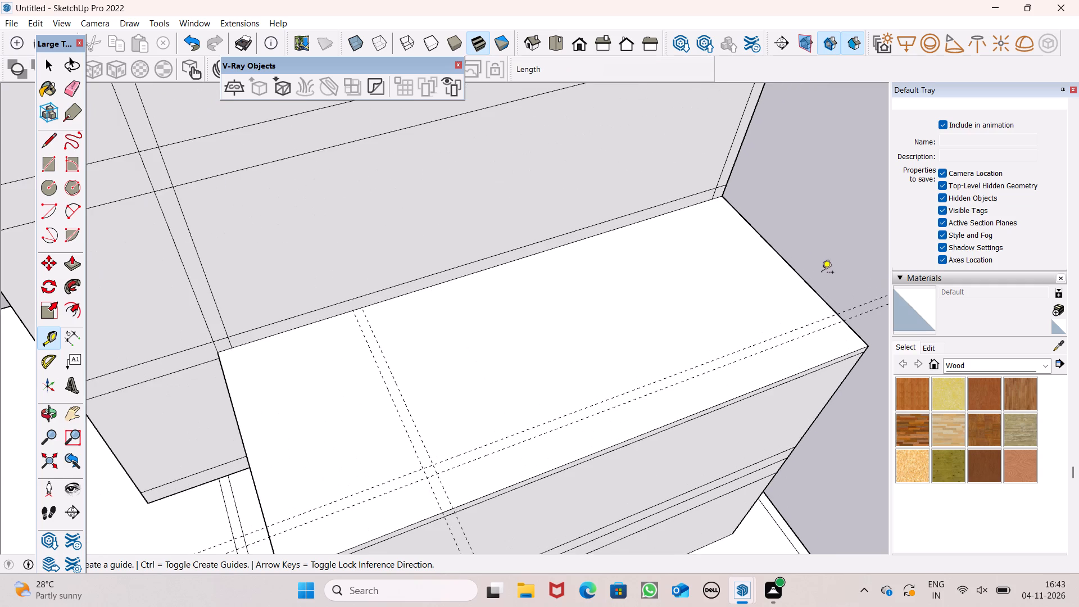
pyautogui.scroll(-1, 819, 274)
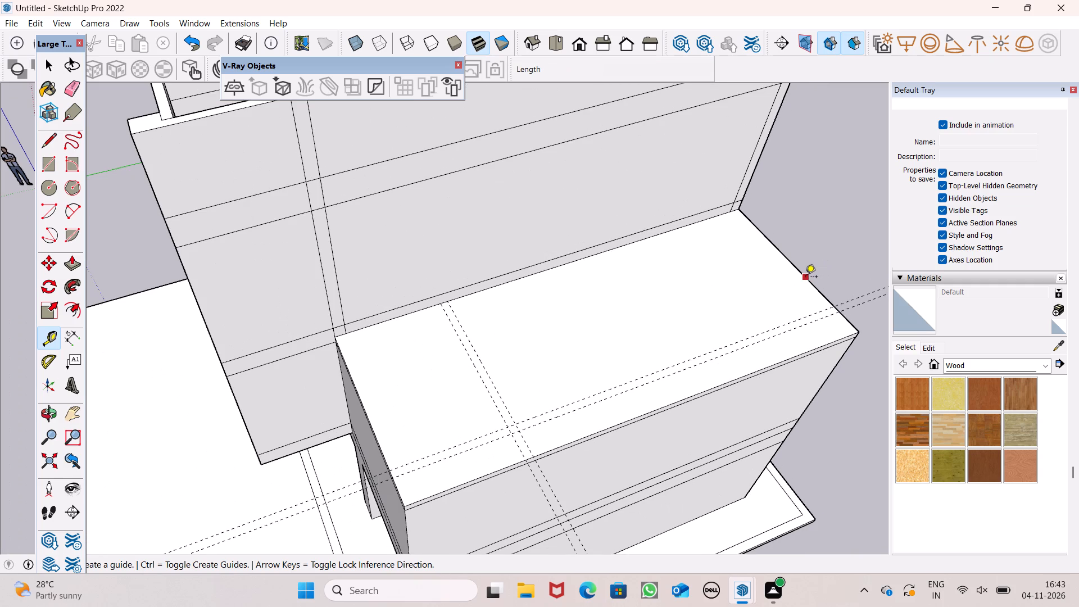
pyautogui.click(805, 278)
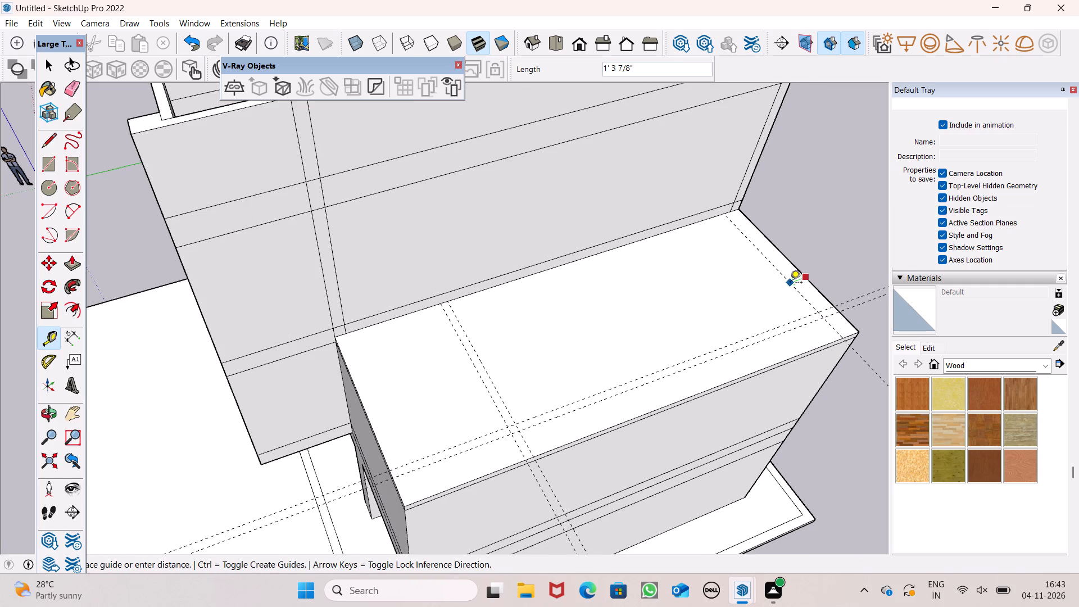
pyautogui.press('6')
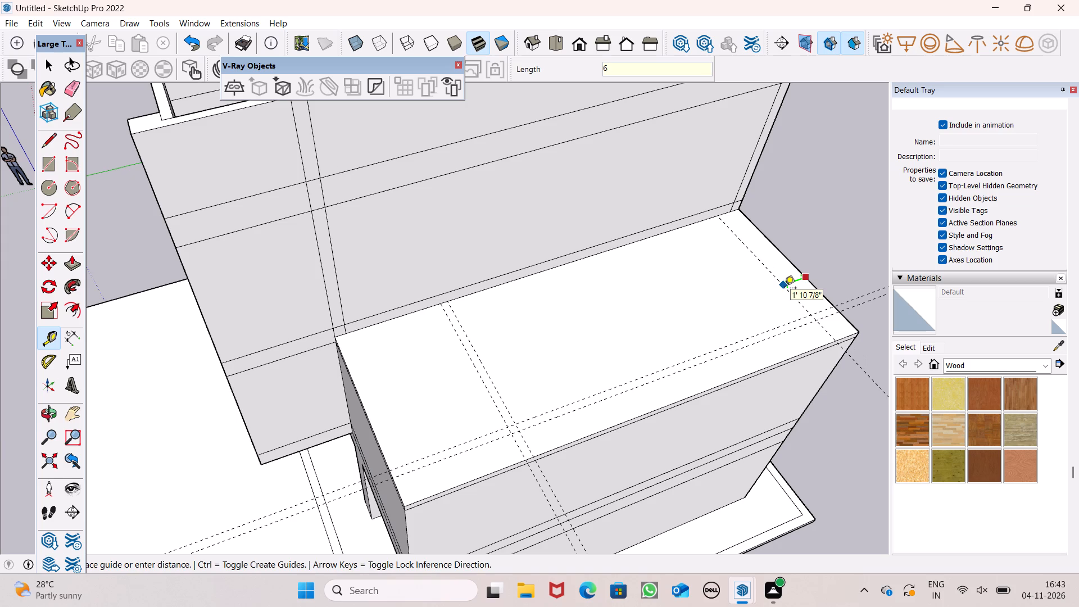
pyautogui.hotkey('shift', '"')
pyautogui.press('Return')
pyautogui.press('space')
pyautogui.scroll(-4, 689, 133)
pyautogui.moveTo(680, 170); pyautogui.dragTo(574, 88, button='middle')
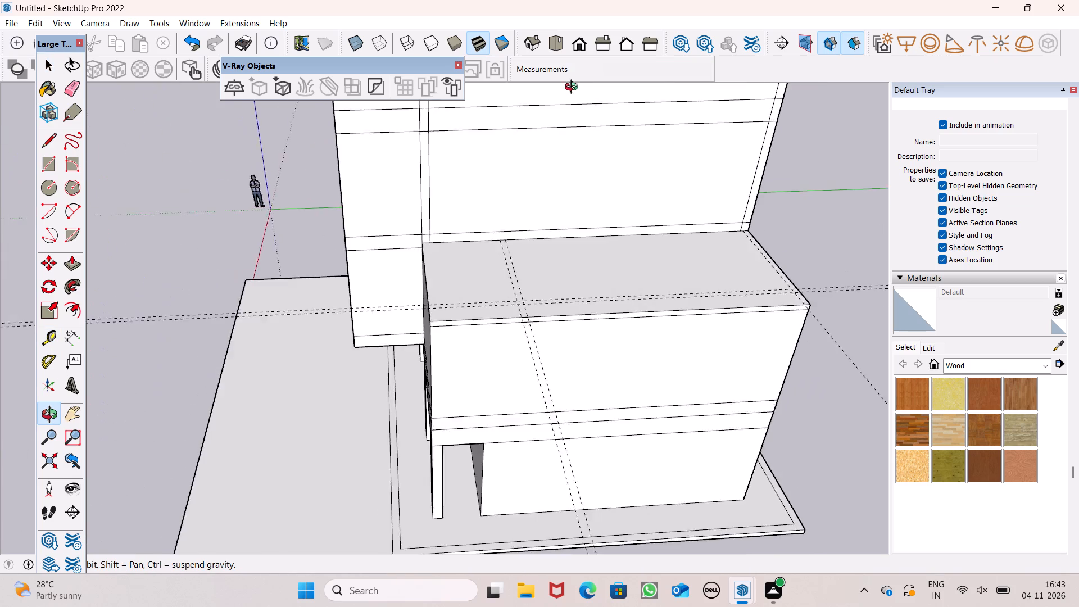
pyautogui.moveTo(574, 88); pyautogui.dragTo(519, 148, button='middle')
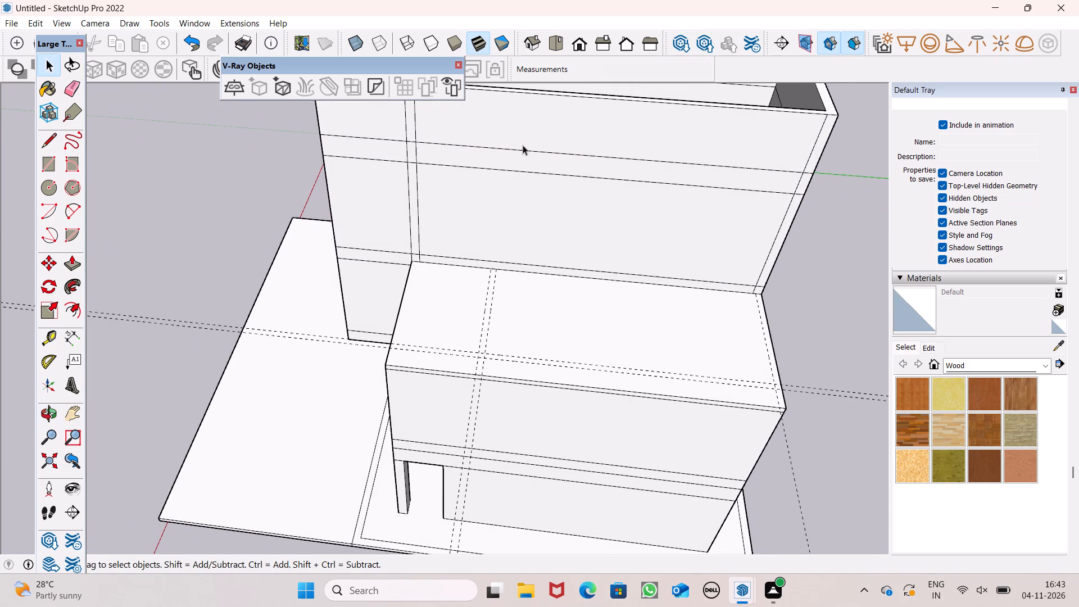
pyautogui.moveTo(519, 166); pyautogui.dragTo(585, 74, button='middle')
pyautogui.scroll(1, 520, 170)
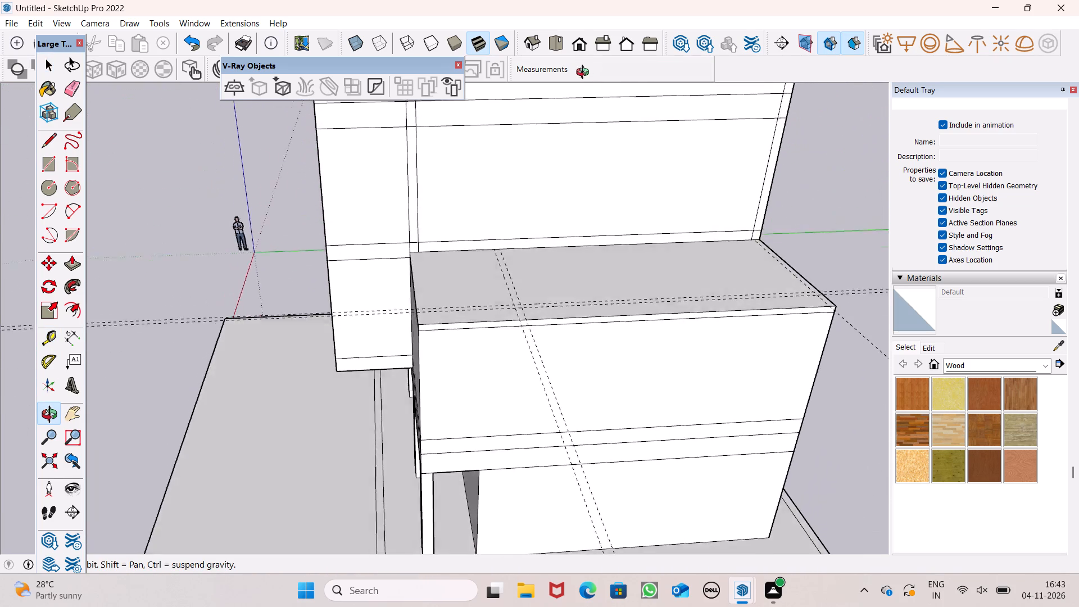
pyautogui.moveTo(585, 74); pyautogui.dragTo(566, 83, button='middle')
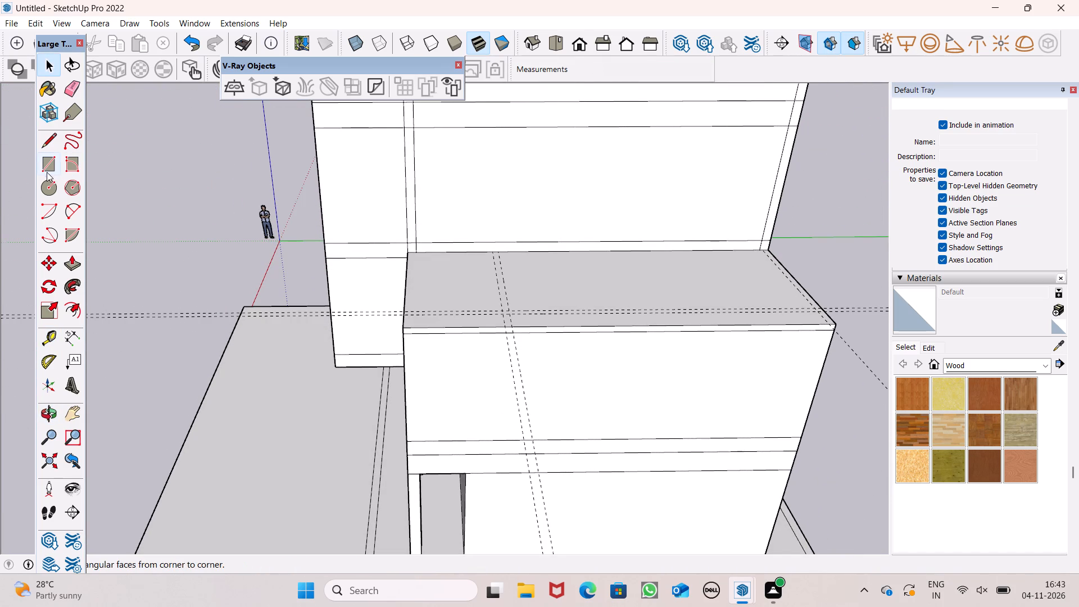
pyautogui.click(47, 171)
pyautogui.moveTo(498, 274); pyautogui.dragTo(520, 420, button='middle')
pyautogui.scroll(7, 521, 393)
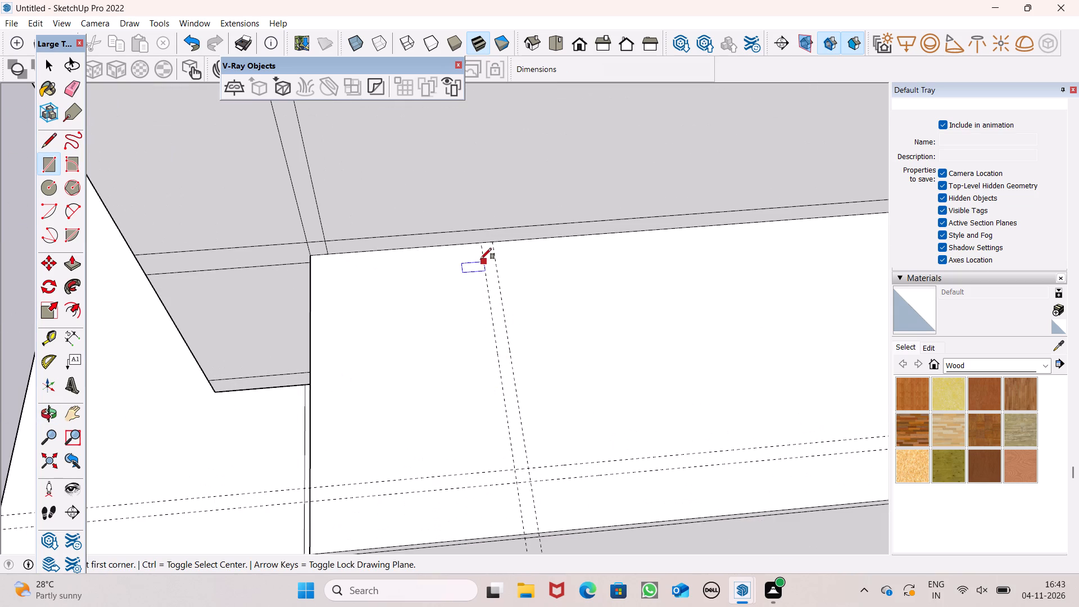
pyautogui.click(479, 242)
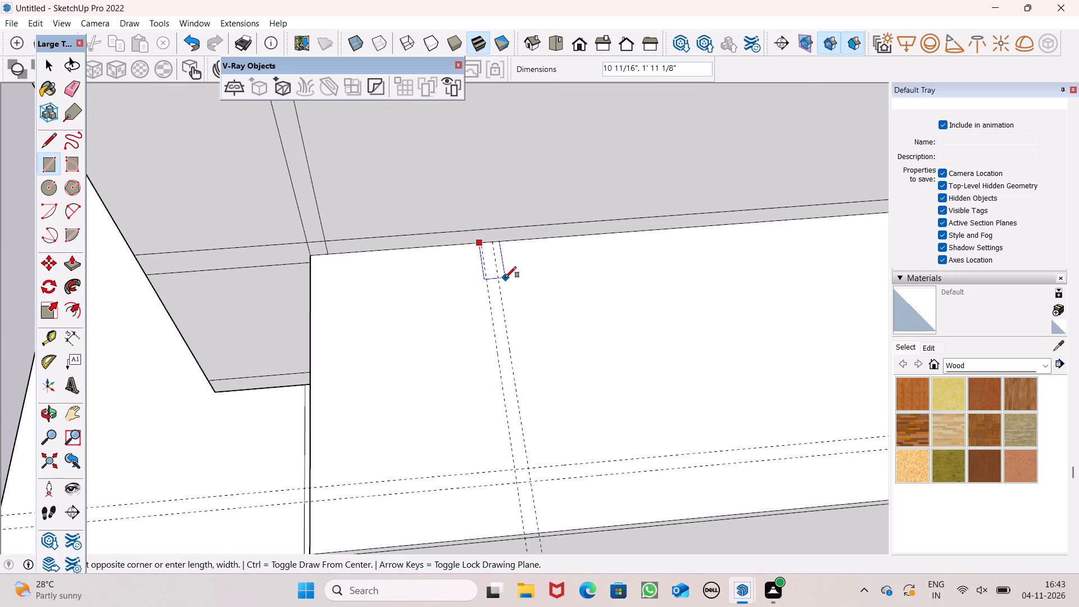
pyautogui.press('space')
# Draw a 6" wide rectangle about 10' 9" long between the two cross guides, from the tall wall to the outer long guide.
pyautogui.click(41, 167)
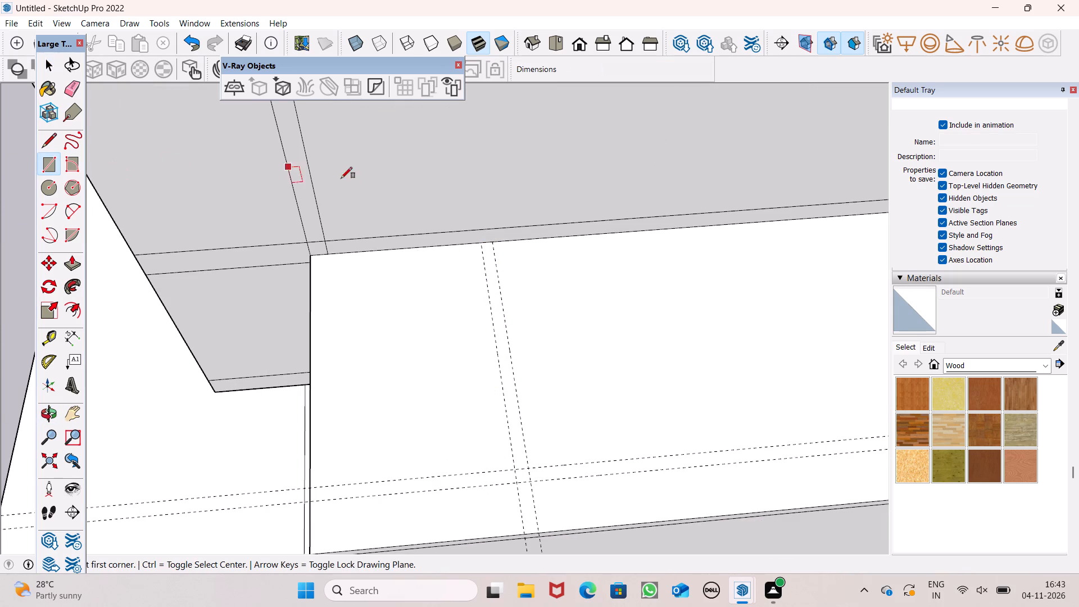
pyautogui.scroll(5, 481, 273)
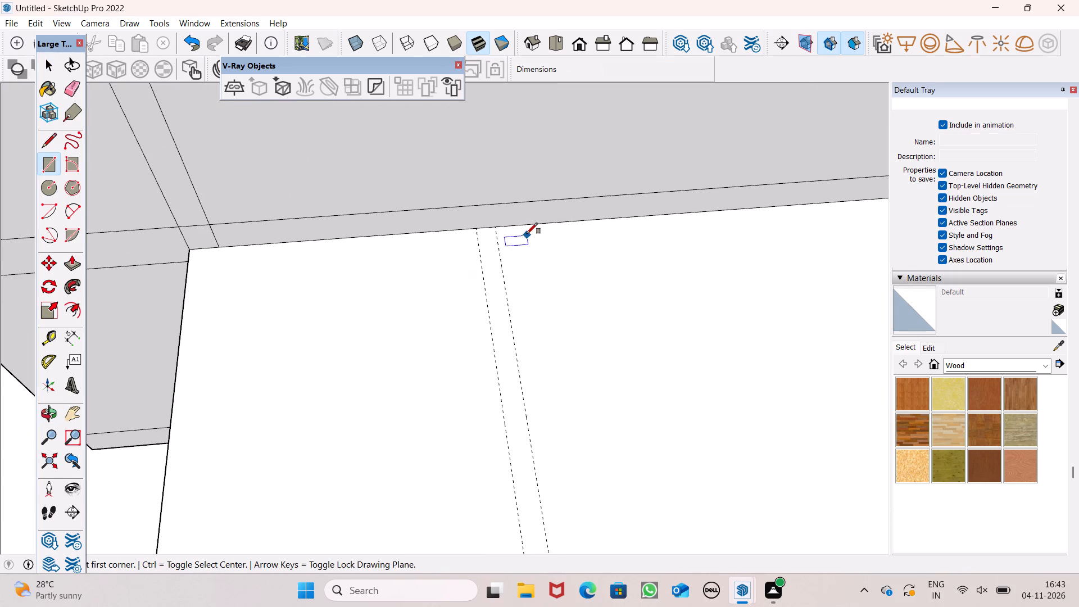
pyautogui.click(478, 232)
pyautogui.scroll(-7, 633, 198)
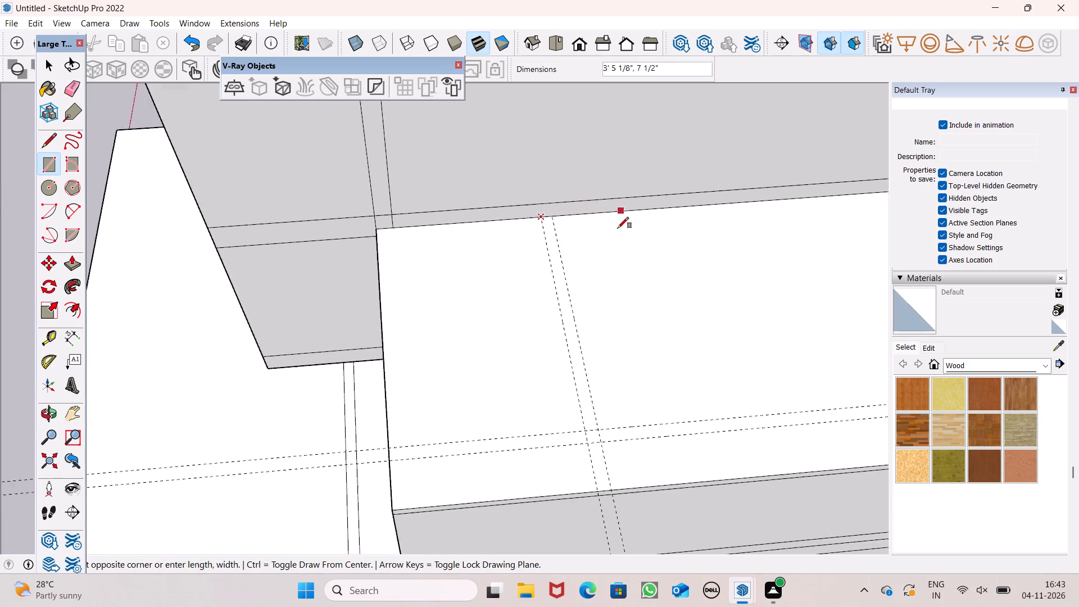
pyautogui.scroll(-4, 618, 228)
pyautogui.scroll(-2, 613, 305)
pyautogui.scroll(11, 610, 372)
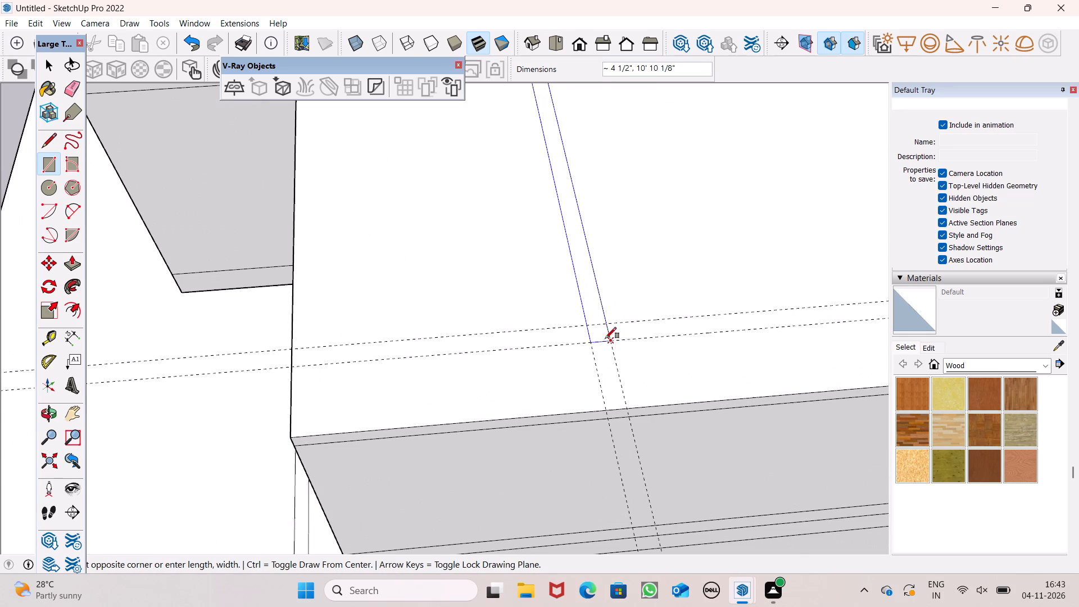
pyautogui.click(610, 338)
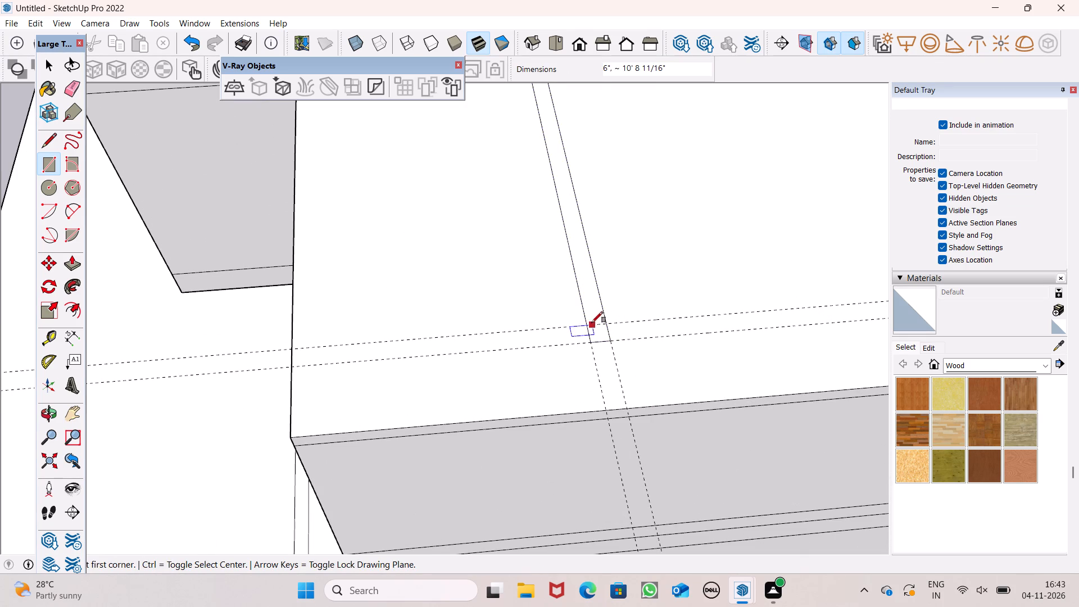
# Draw a 6" wide rectangle between the two long roof guides, from the cross strip to the lower roof's rear short edge.
pyautogui.click(584, 324)
pyautogui.scroll(-3, 574, 269)
pyautogui.scroll(-9, 491, 279)
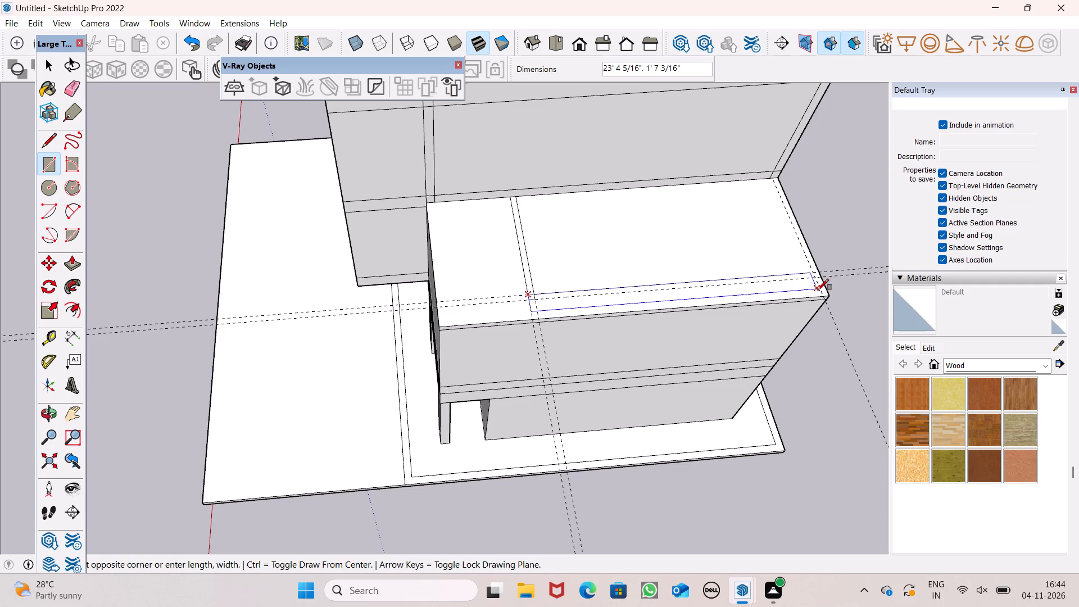
pyautogui.scroll(5, 818, 288)
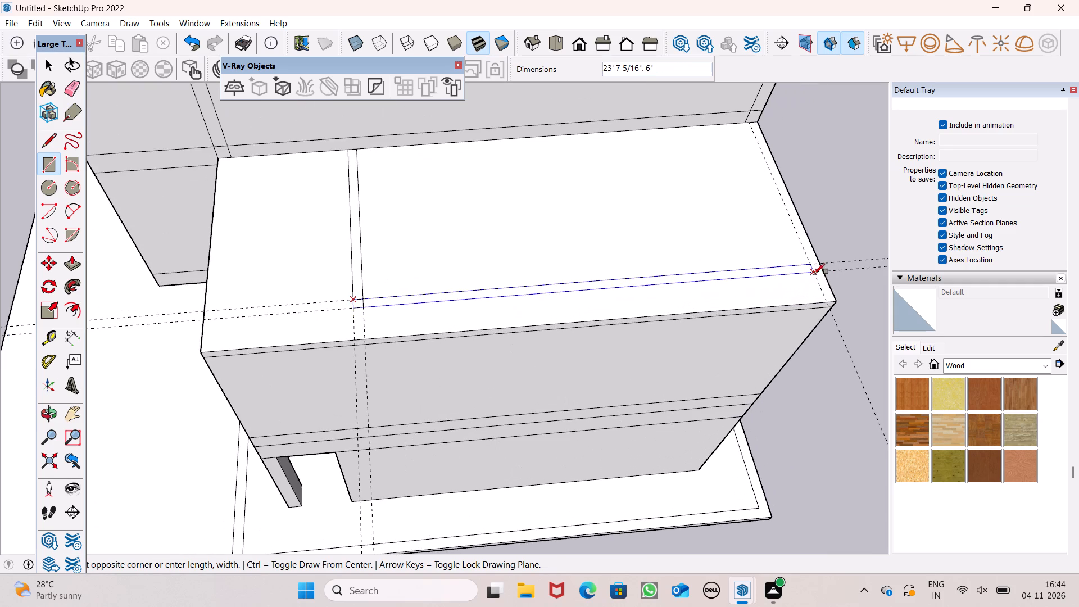
pyautogui.scroll(5, 814, 274)
pyautogui.click(828, 273)
pyautogui.scroll(-5, 723, 295)
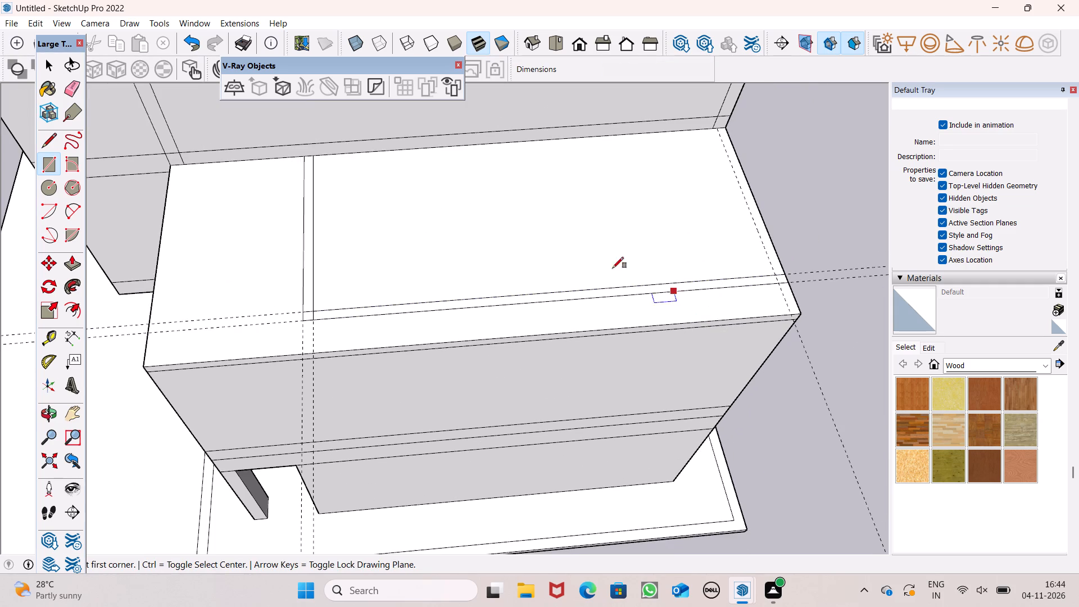
# Draw a line about 10' 10" long beside the rear guide, from the tall wall's base to the long strip's outer line.
pyautogui.click(56, 140)
pyautogui.scroll(4, 790, 168)
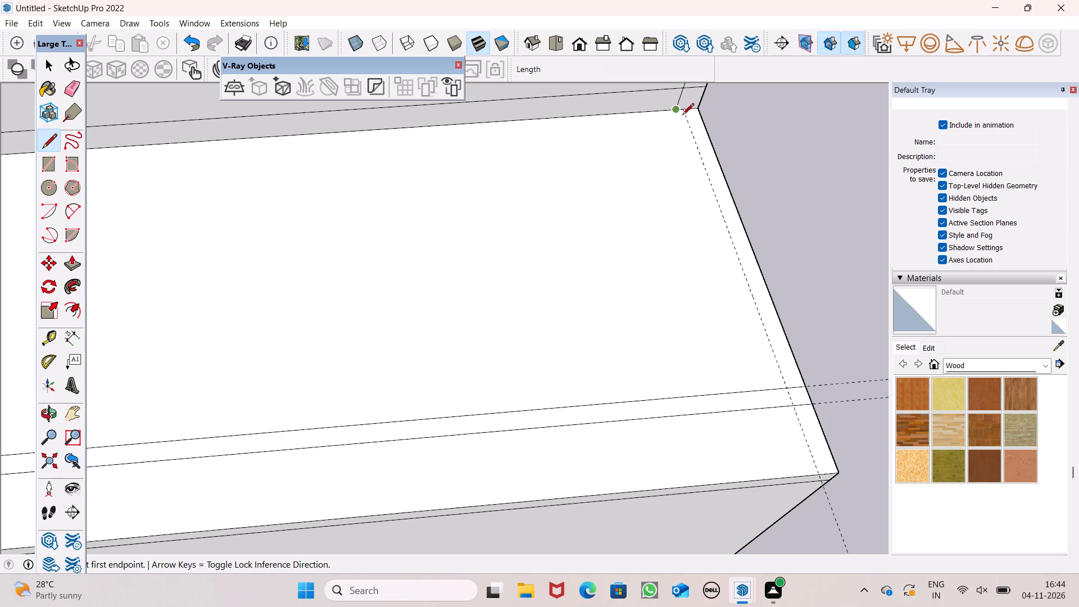
pyautogui.click(683, 111)
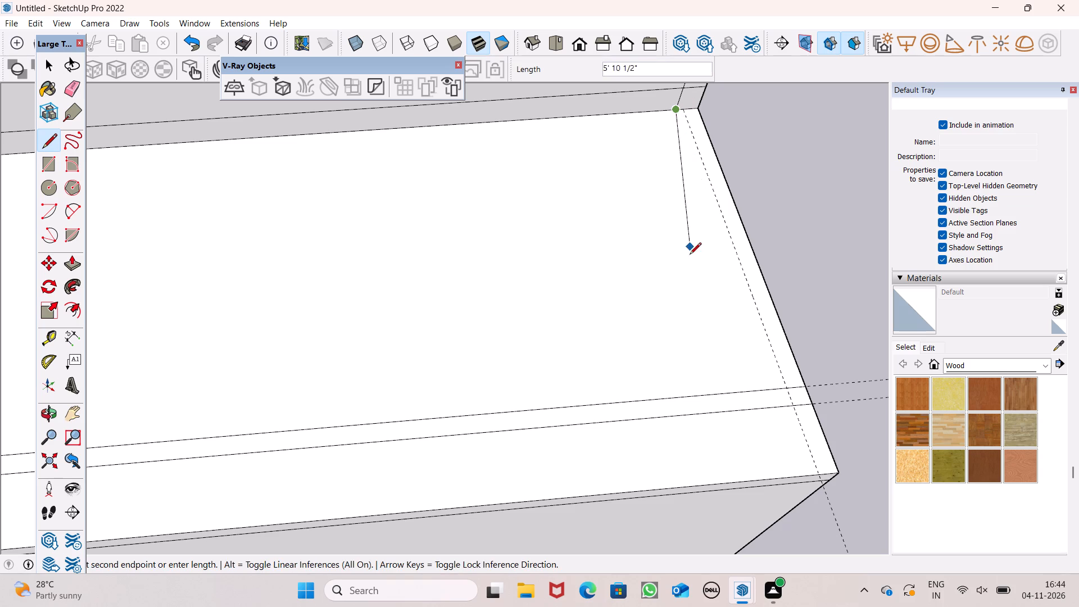
pyautogui.click(779, 407)
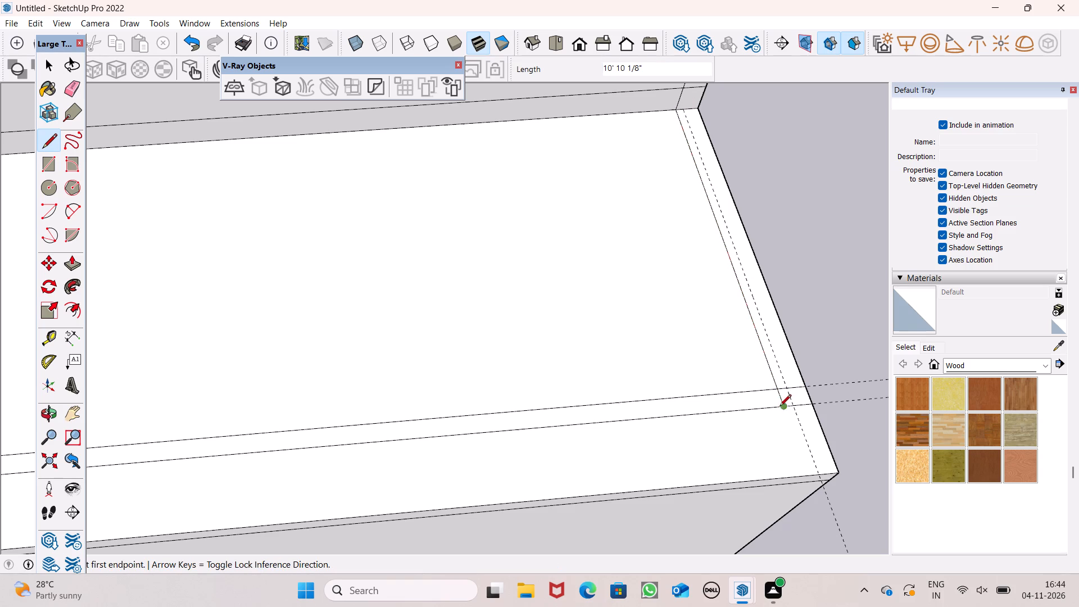
pyautogui.press('space')
# Erase the rear guide and both long guides on the lower roof, plus the extra line segments at the strips' rear corner.
pyautogui.scroll(-5, 640, 239)
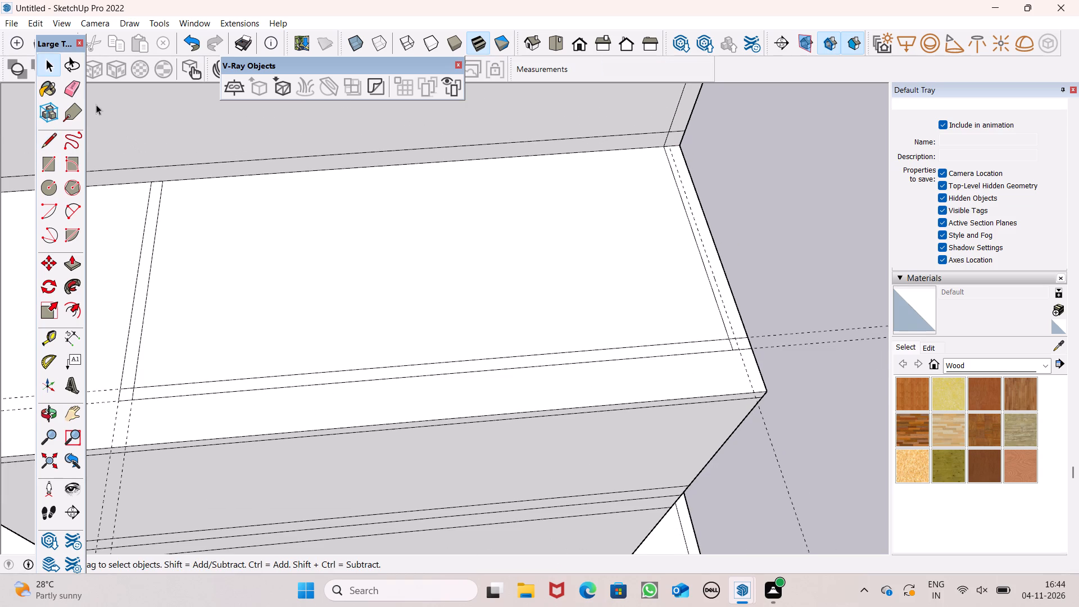
pyautogui.click(82, 95)
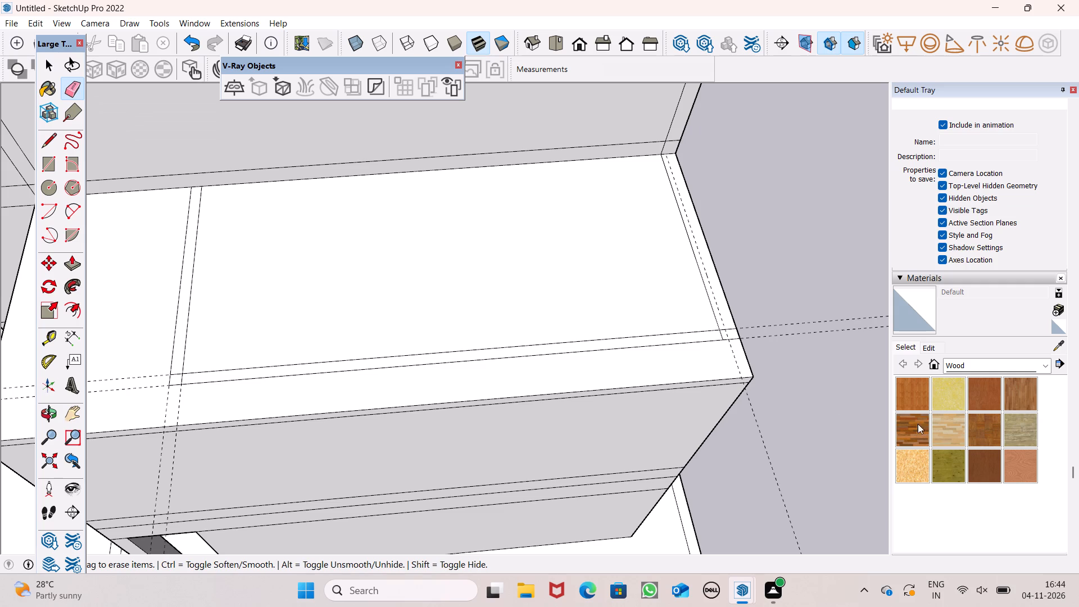
pyautogui.moveTo(777, 301); pyautogui.dragTo(733, 436)
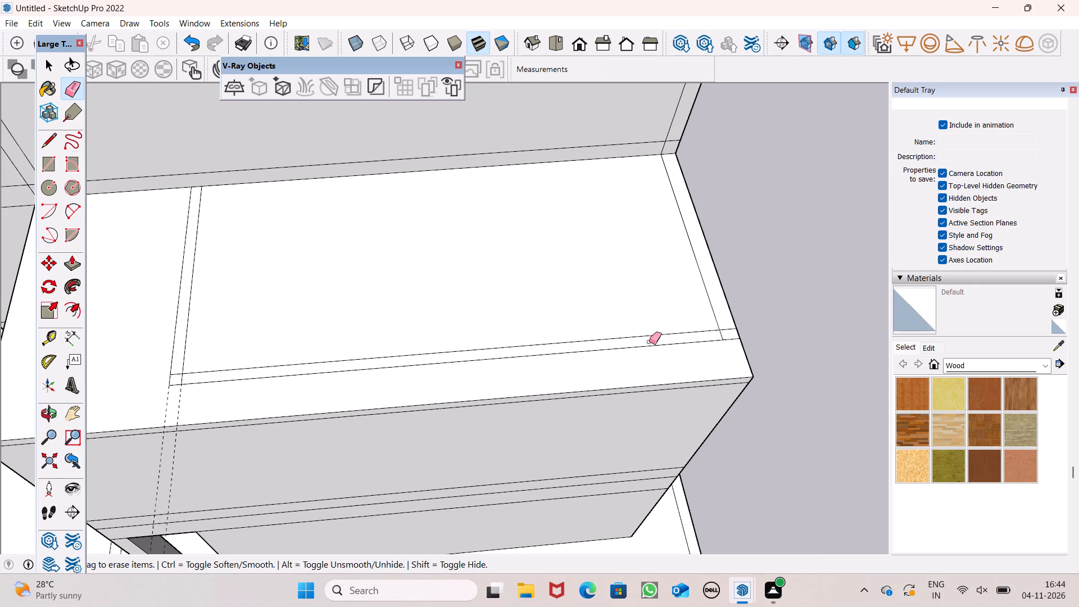
pyautogui.scroll(7, 689, 332)
pyautogui.moveTo(751, 328); pyautogui.dragTo(736, 343)
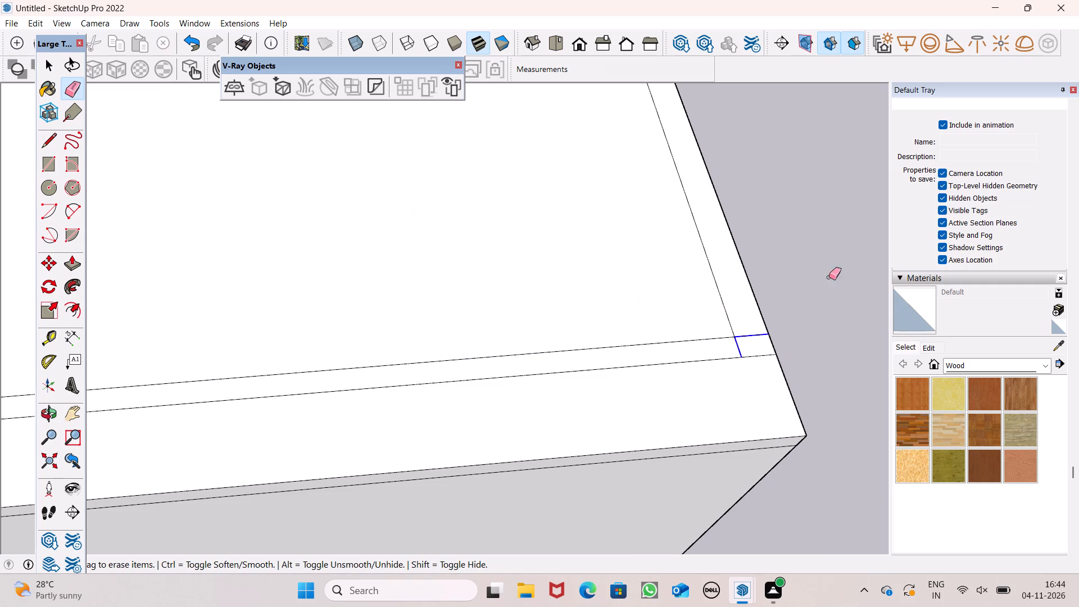
# Erase the two cross guides and the overlapping line segments at the strips' front corner to leave a continuous wall outline.
pyautogui.scroll(-11, 839, 260)
pyautogui.scroll(6, 502, 297)
pyautogui.scroll(3, 547, 387)
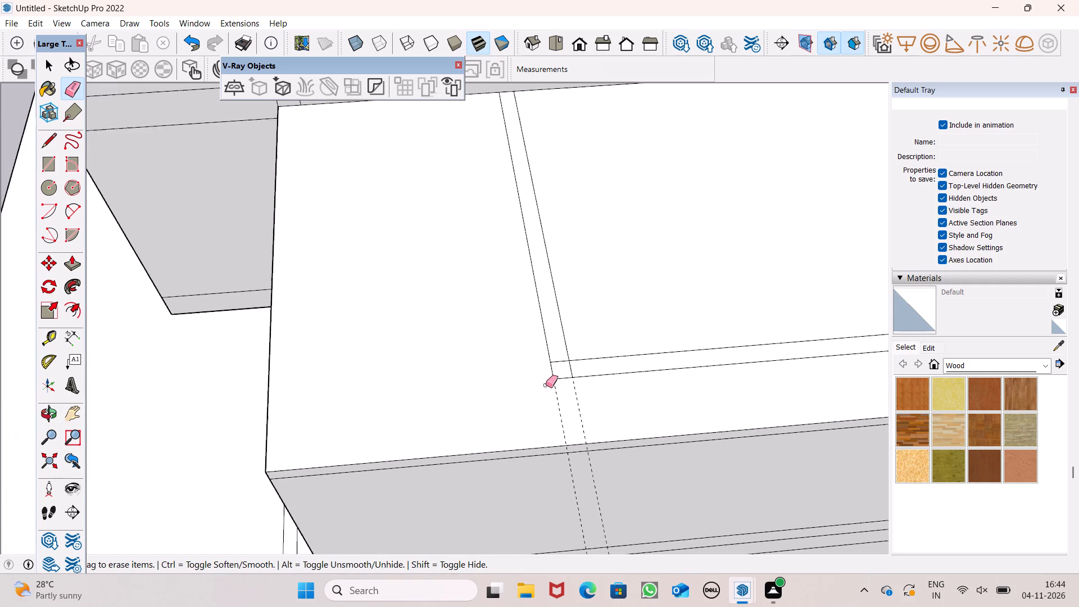
pyautogui.scroll(2, 546, 385)
pyautogui.moveTo(551, 395); pyautogui.dragTo(584, 388)
pyautogui.moveTo(560, 354); pyautogui.dragTo(575, 366)
pyautogui.scroll(-3, 463, 363)
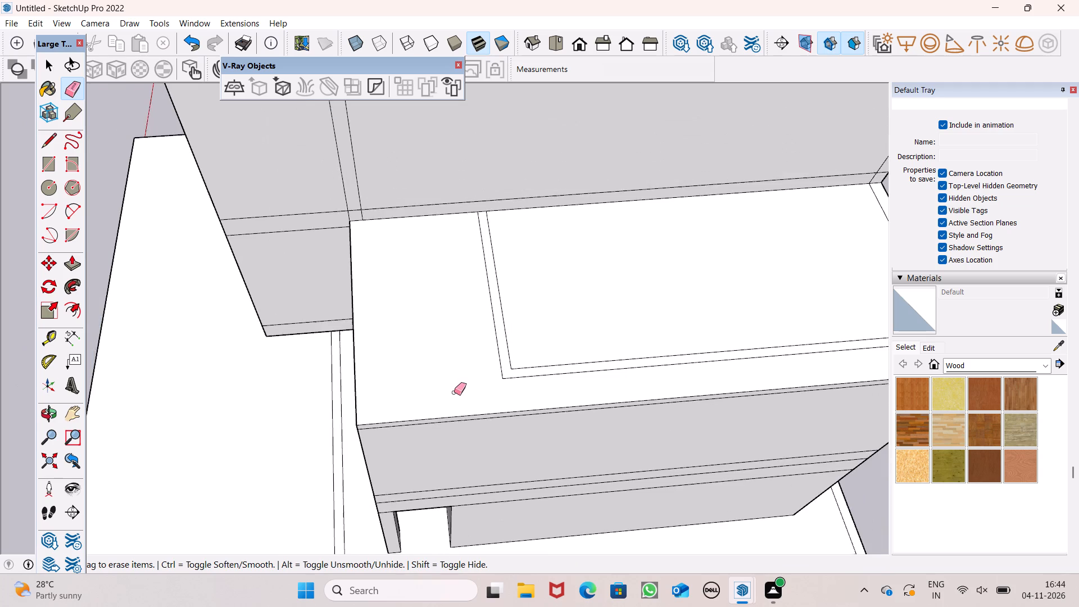
pyautogui.scroll(-7, 454, 392)
pyautogui.moveTo(500, 367); pyautogui.dragTo(518, 301, button='middle')
pyautogui.scroll(-3, 516, 305)
pyautogui.moveTo(599, 318); pyautogui.dragTo(503, 271, button='middle')
pyautogui.press('space')
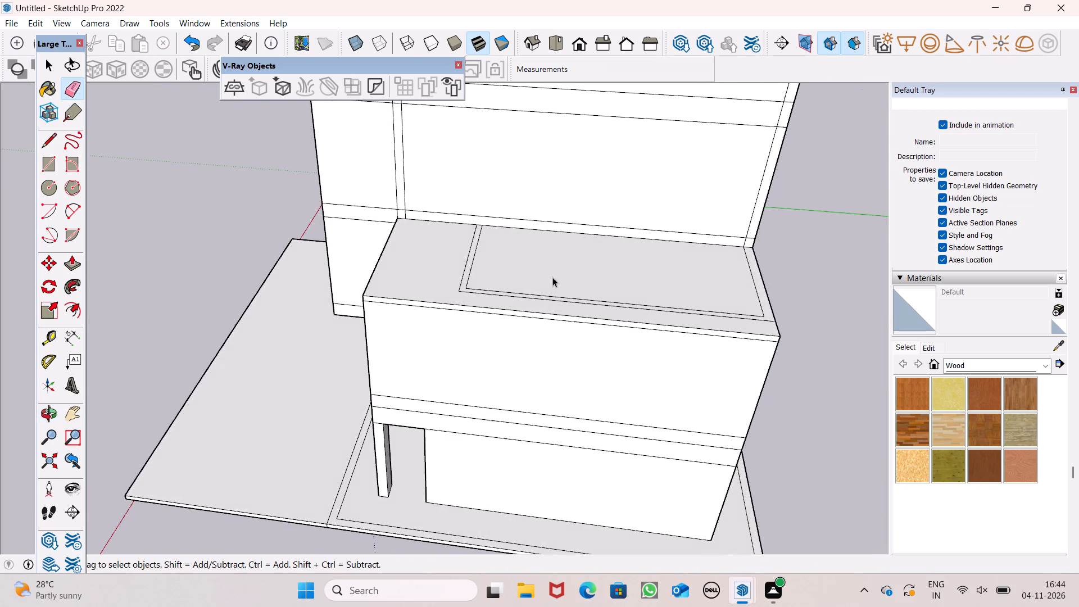
# Push/Pull the U-shaped wall strip on the lower roof up 10'.
pyautogui.scroll(-4, 796, 298)
pyautogui.moveTo(798, 313); pyautogui.dragTo(710, 286, button='middle')
pyautogui.scroll(1, 710, 286)
pyautogui.scroll(-1, 743, 334)
pyautogui.scroll(1, 744, 337)
pyautogui.scroll(-1, 744, 340)
pyautogui.moveTo(736, 348); pyautogui.dragTo(826, 337, button='middle')
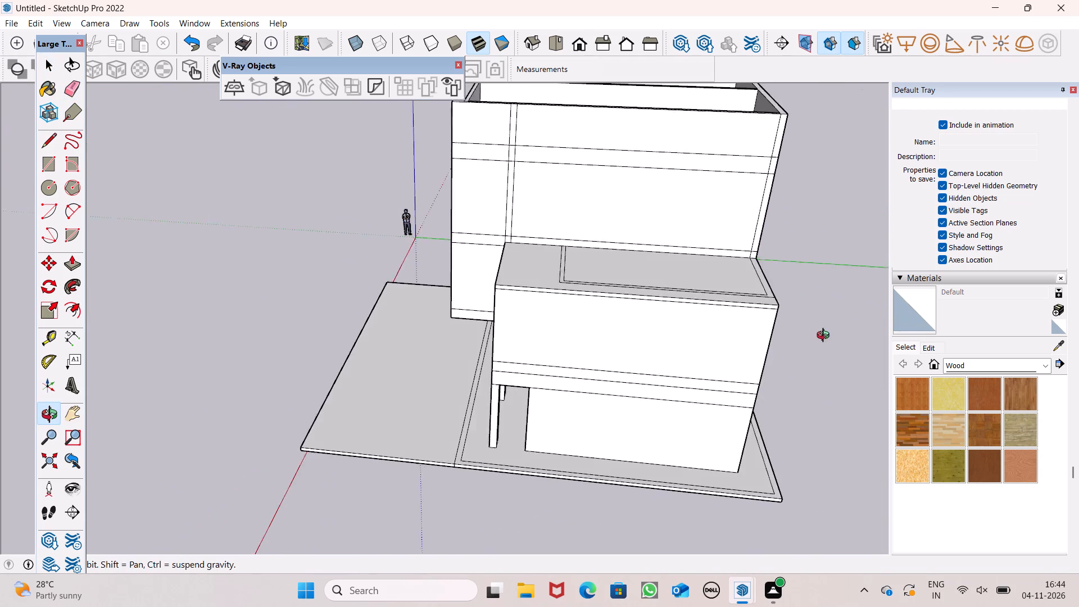
pyautogui.moveTo(826, 337); pyautogui.dragTo(696, 398, button='middle')
pyautogui.click(79, 264)
pyautogui.scroll(-2, 564, 288)
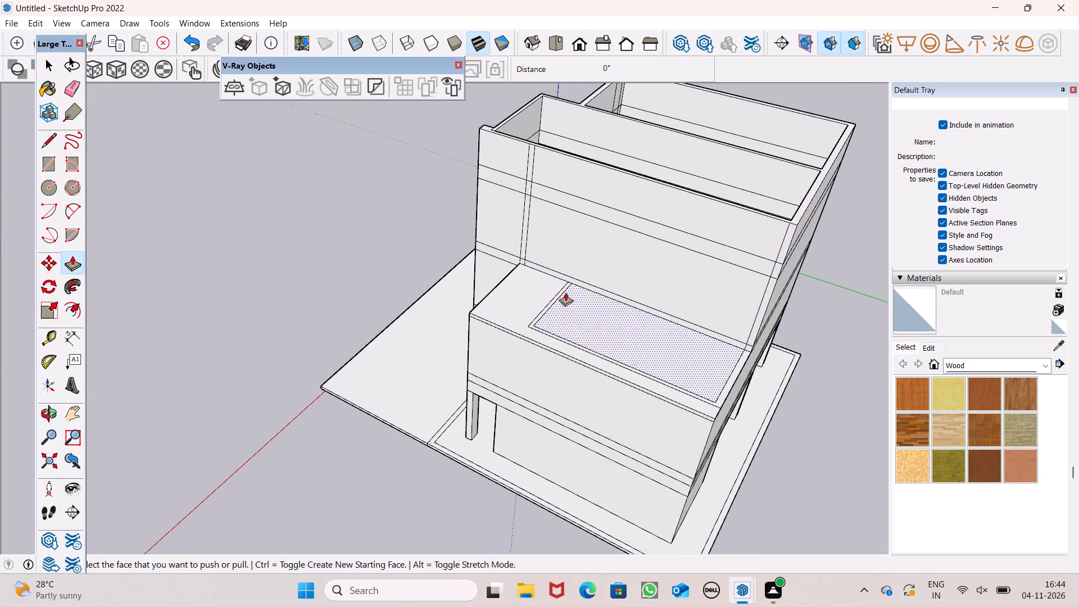
pyautogui.scroll(3, 720, 315)
pyautogui.keyDown('ctrl'); pyautogui.moveTo(720, 372); pyautogui.dragTo(718, 372); pyautogui.keyUp('ctrl')
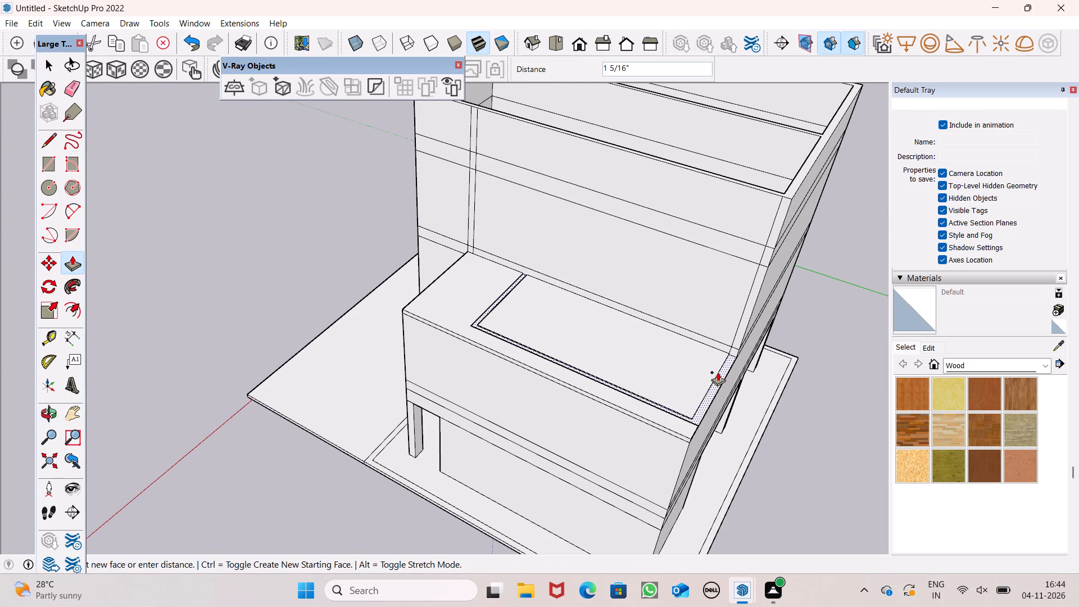
pyautogui.keyDown('ctrl'); pyautogui.moveTo(718, 372); pyautogui.dragTo(717, 325); pyautogui.keyUp('ctrl')
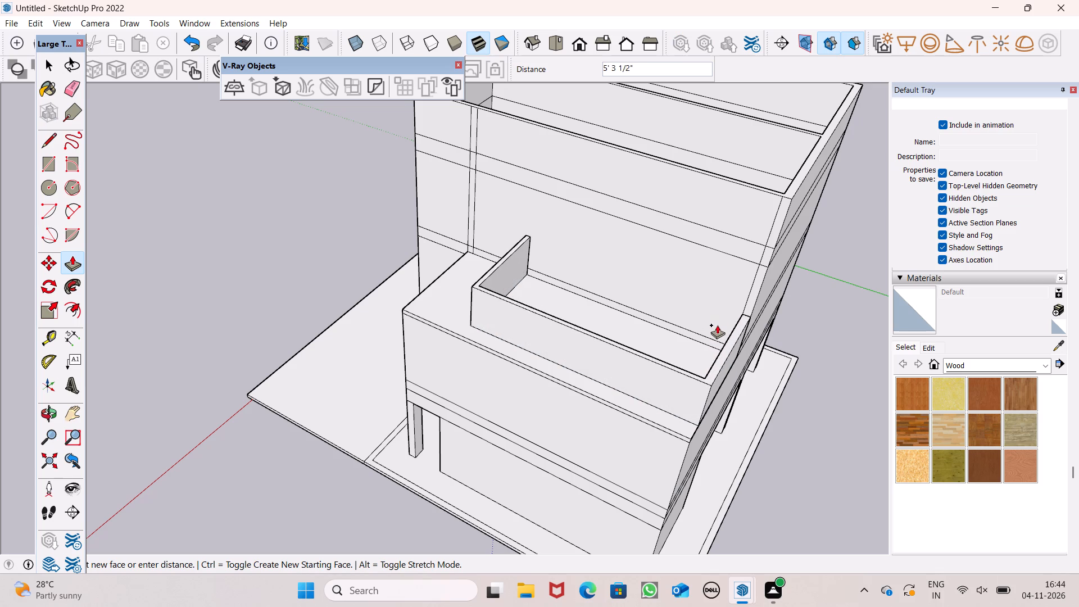
pyautogui.keyDown('ctrl'); pyautogui.moveTo(717, 325); pyautogui.dragTo(720, 313); pyautogui.keyUp('ctrl')
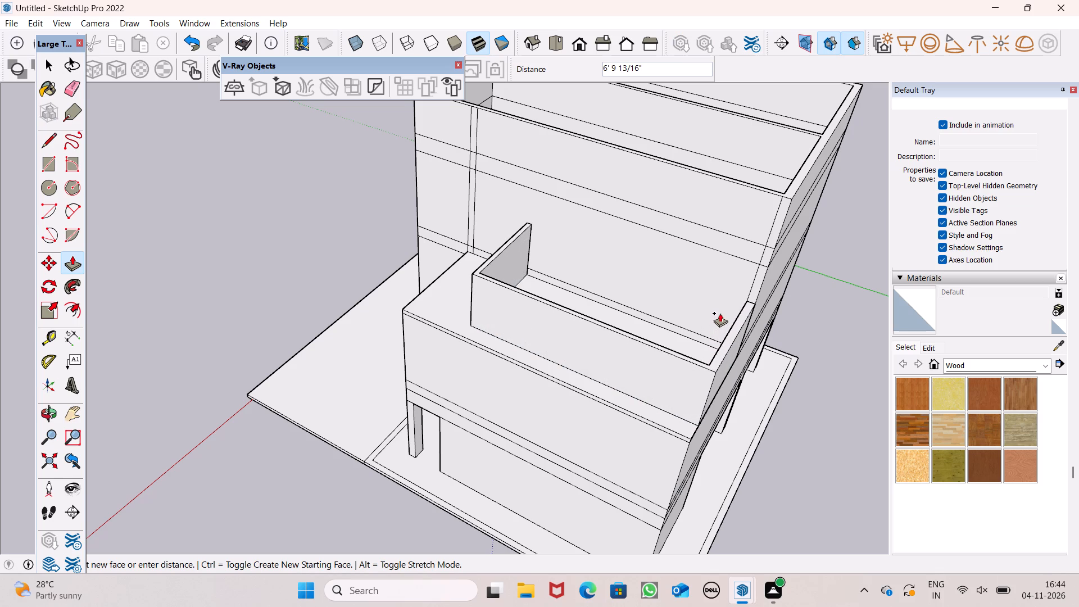
pyautogui.keyDown('ctrl'); pyautogui.moveTo(720, 313); pyautogui.dragTo(720, 312); pyautogui.keyUp('ctrl')
pyautogui.write("10'")
pyautogui.press('Return')
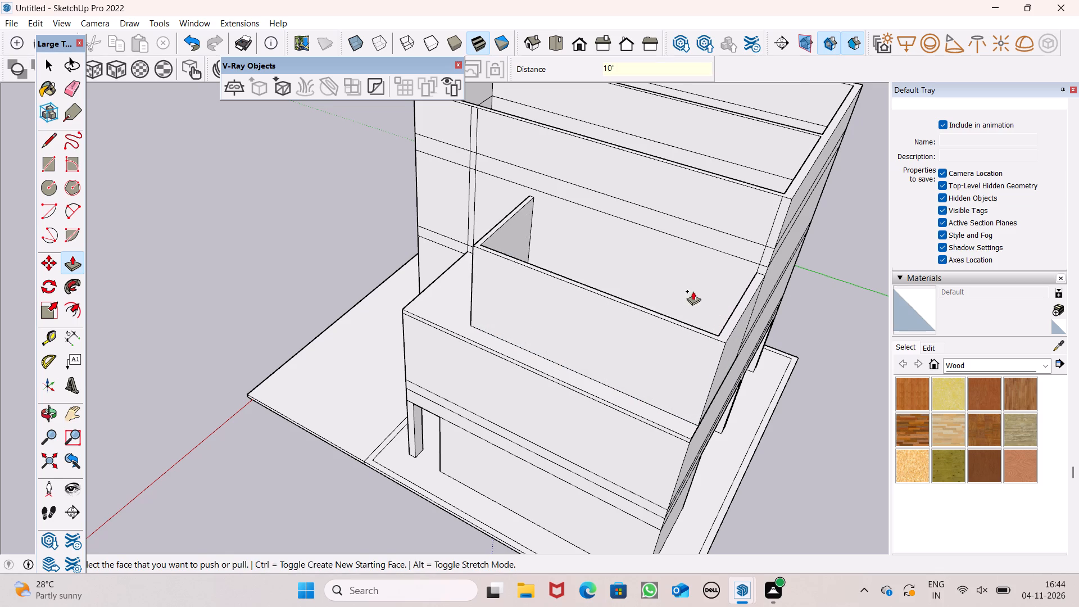
# Examine the raised roof-level walls and how they meet the tall block from several sides.
pyautogui.scroll(-2, 693, 291)
pyautogui.moveTo(644, 305); pyautogui.dragTo(889, 198, button='middle')
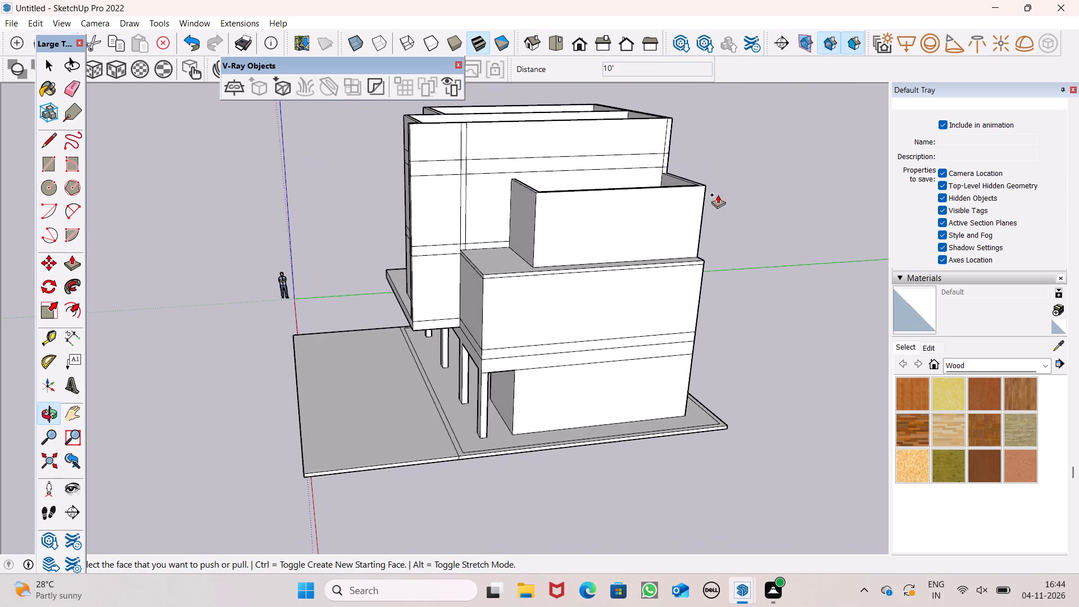
pyautogui.scroll(7, 612, 171)
pyautogui.moveTo(640, 227); pyautogui.dragTo(555, 241, button='middle')
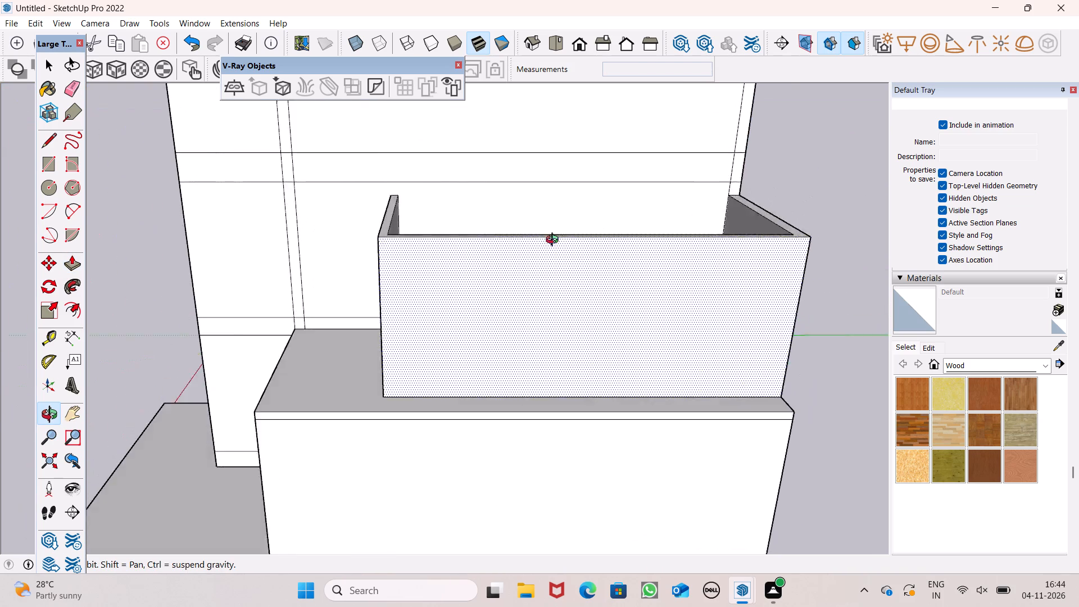
pyautogui.moveTo(555, 241); pyautogui.dragTo(488, 329, button='middle')
pyautogui.scroll(-1, 525, 246)
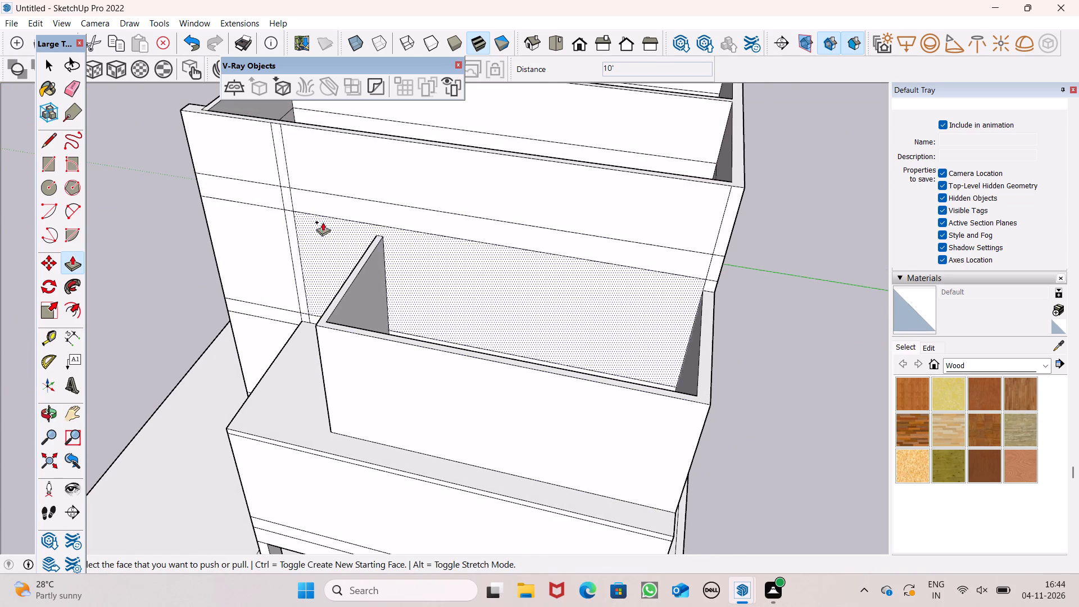
pyautogui.scroll(1, 555, 216)
pyautogui.scroll(-2, 555, 218)
pyautogui.moveTo(309, 242); pyautogui.dragTo(790, 112, button='middle')
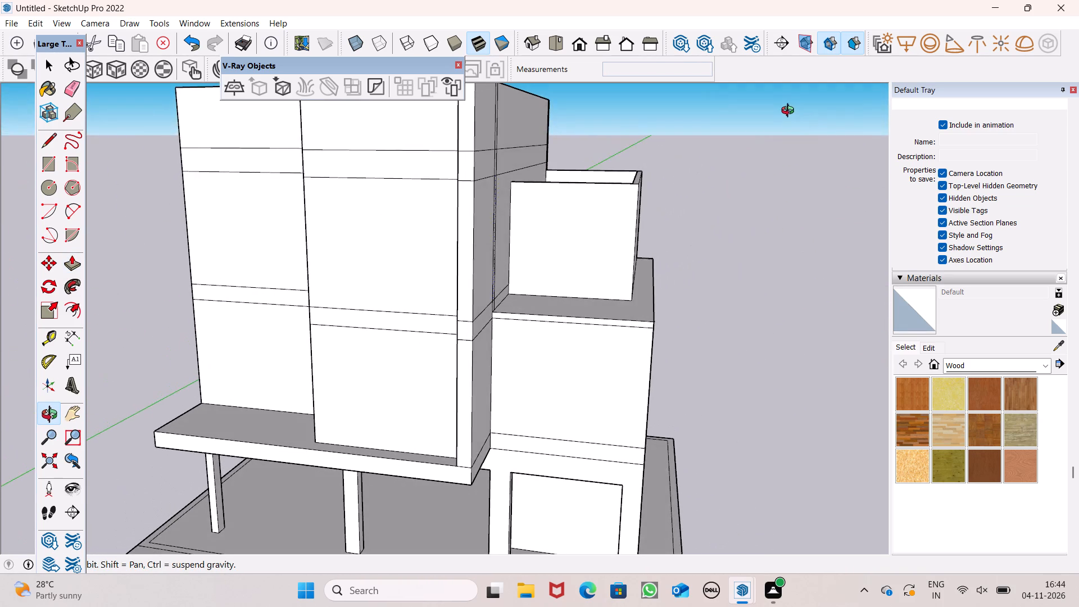
pyautogui.moveTo(790, 112); pyautogui.dragTo(739, 90, button='middle')
pyautogui.moveTo(685, 164); pyautogui.dragTo(734, 143, button='middle')
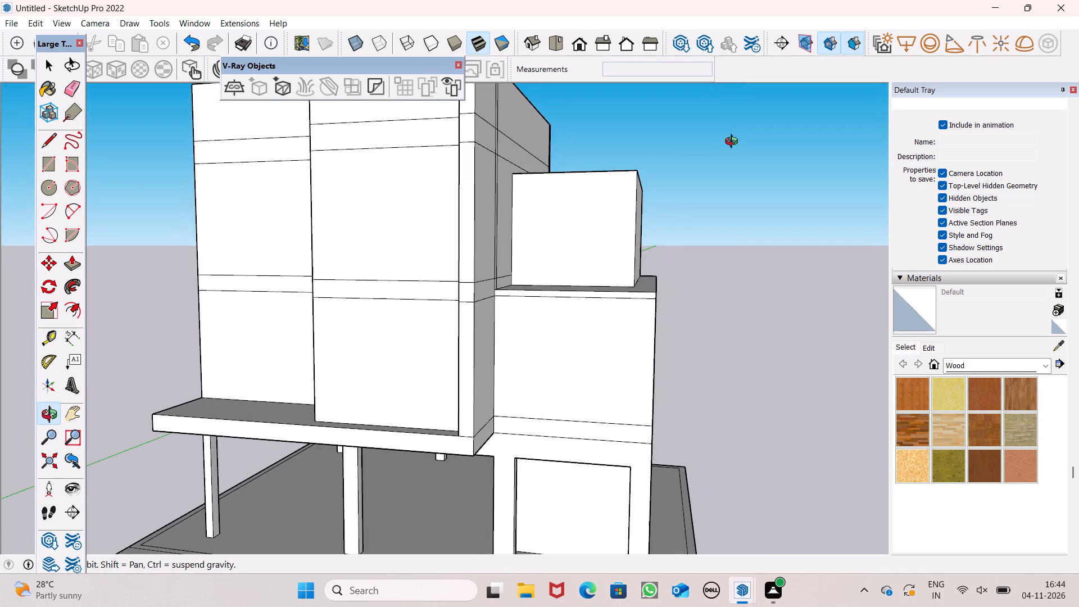
pyautogui.moveTo(734, 143); pyautogui.dragTo(671, 257, button='middle')
pyautogui.moveTo(605, 241); pyautogui.dragTo(661, 203, button='middle')
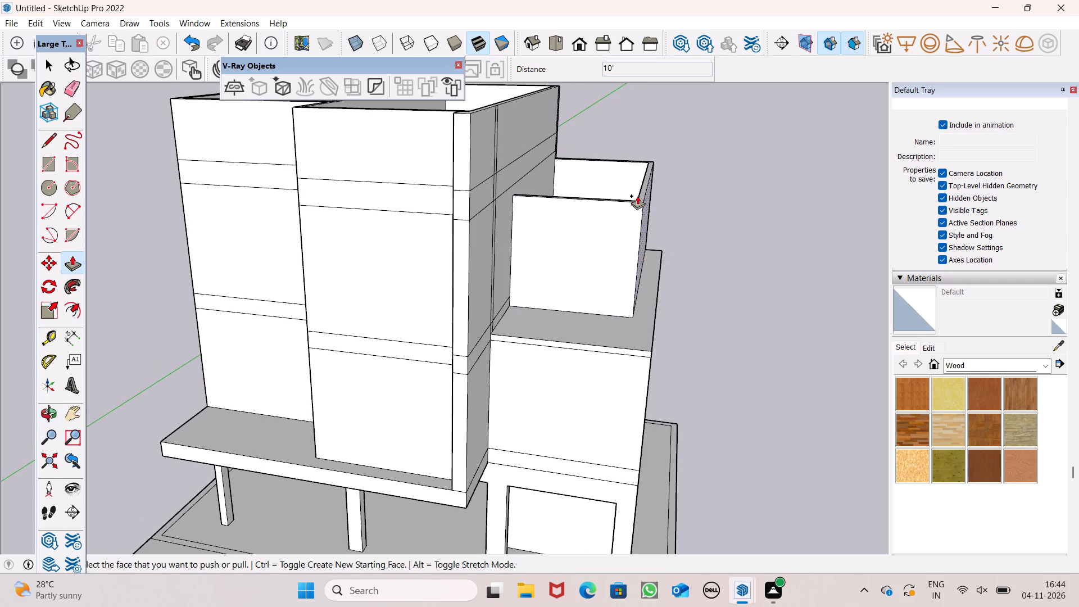
pyautogui.moveTo(617, 217); pyautogui.dragTo(633, 192, button='middle')
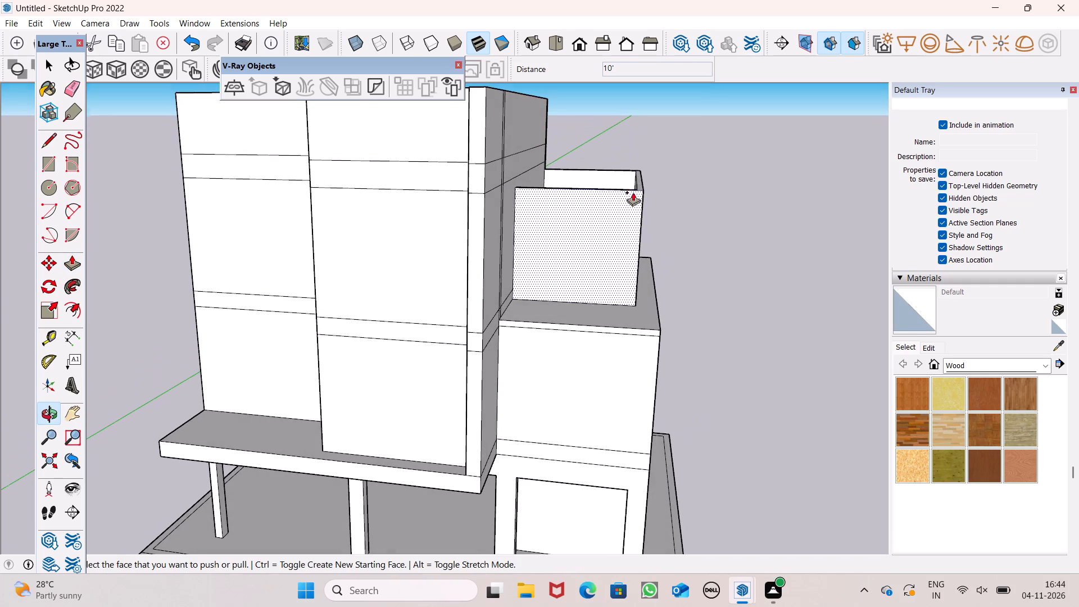
pyautogui.scroll(1, 600, 177)
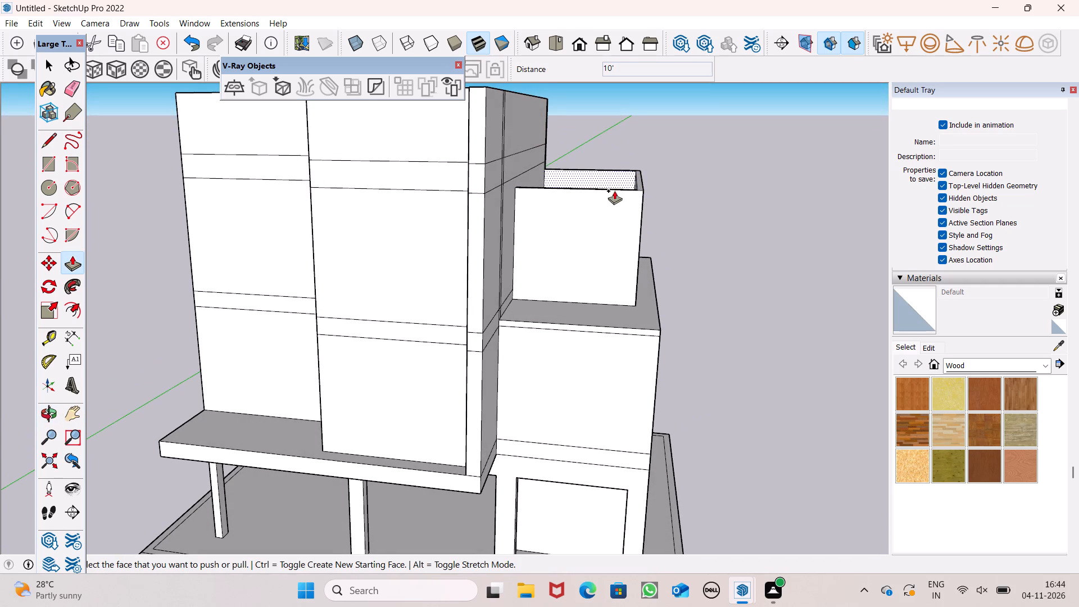
# Measure the storey height between the floor lines along the front corner edge of the tall block.
pyautogui.scroll(1, 627, 180)
pyautogui.moveTo(605, 196); pyautogui.dragTo(617, 171, button='middle')
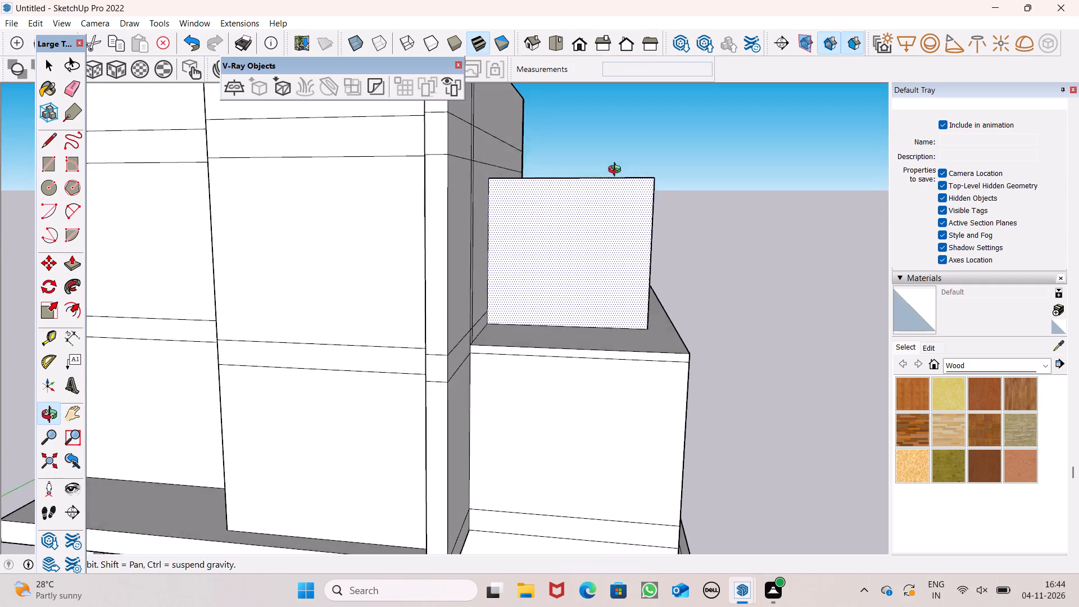
pyautogui.moveTo(617, 171); pyautogui.dragTo(615, 187, button='middle')
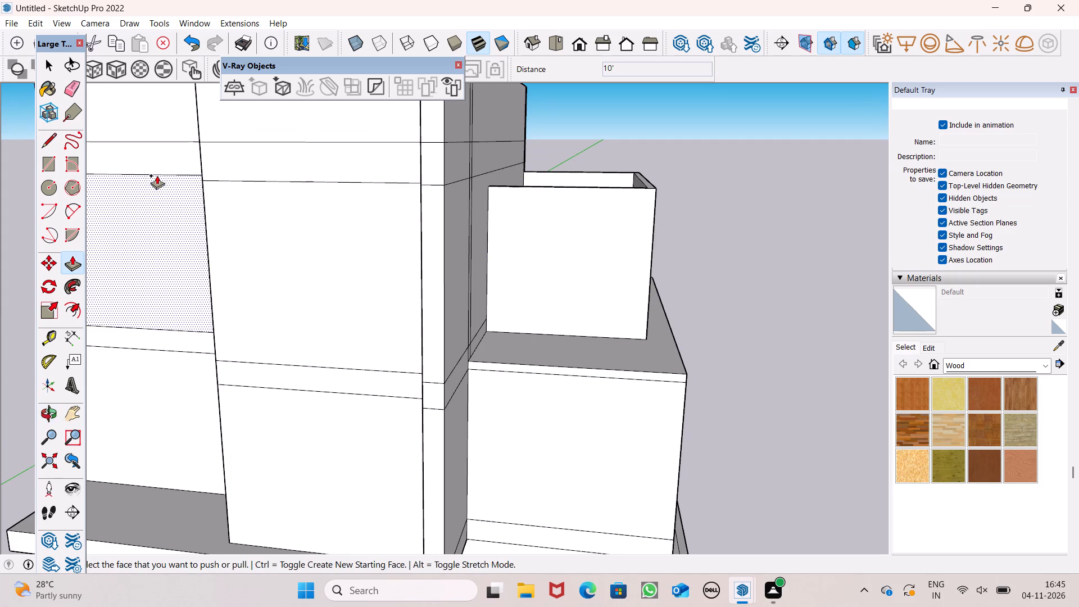
pyautogui.click(68, 332)
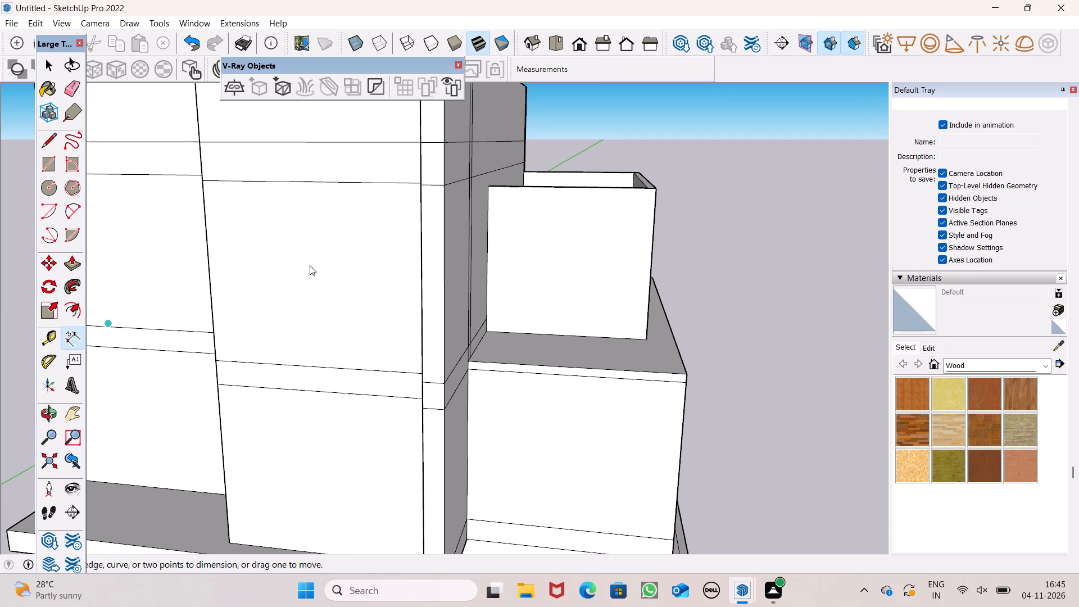
pyautogui.click(441, 188)
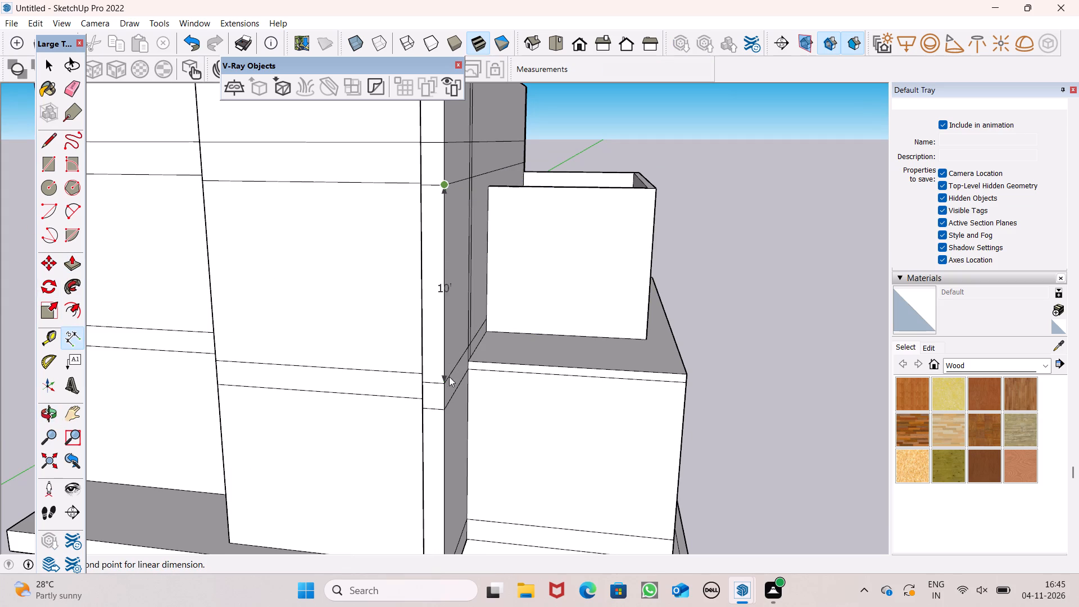
pyautogui.press('space')
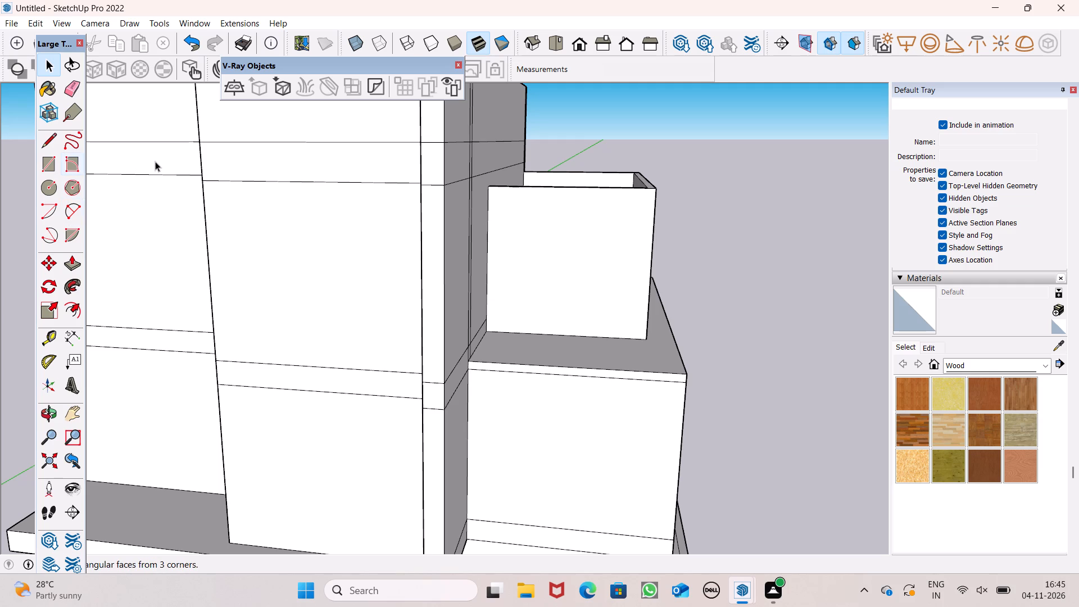
# Draw a short line about 6" long at the top end of the upper room's front wall, beside the tall block.
pyautogui.moveTo(601, 205); pyautogui.dragTo(587, 284, button='middle')
pyautogui.moveTo(523, 246); pyautogui.dragTo(565, 201, button='middle')
pyautogui.scroll(1, 523, 246)
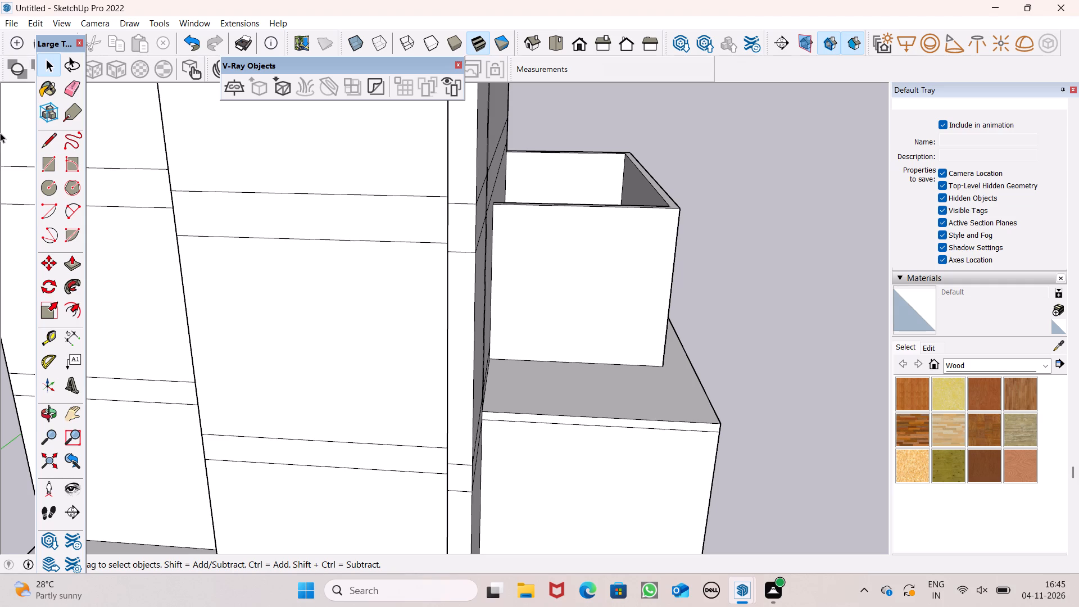
pyautogui.click(47, 143)
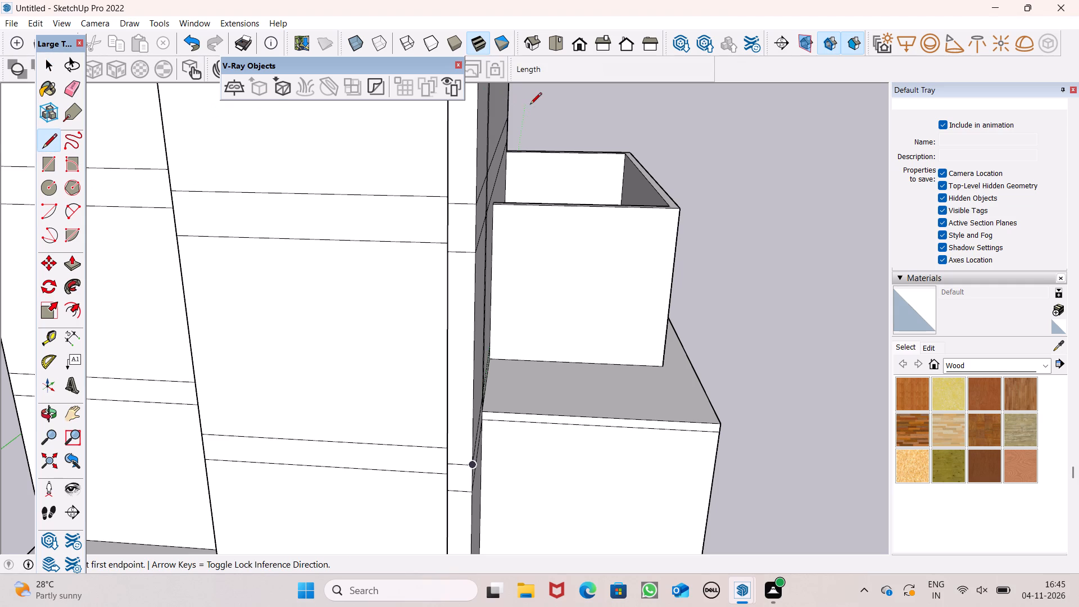
pyautogui.scroll(-2, 525, 114)
pyautogui.moveTo(527, 171); pyautogui.dragTo(513, 254, button='middle')
pyautogui.scroll(9, 501, 234)
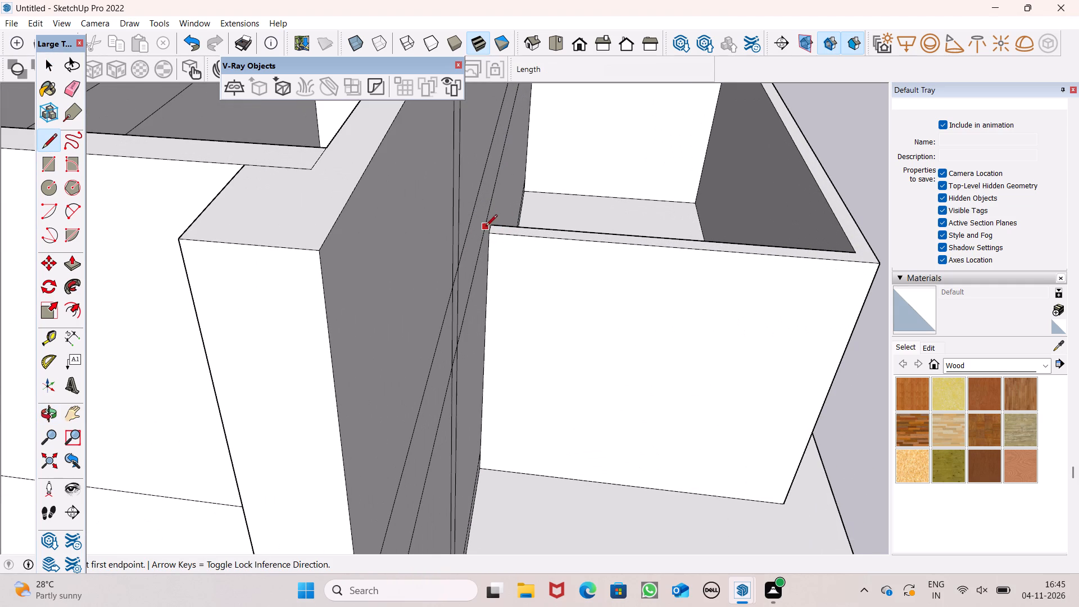
pyautogui.click(491, 224)
pyautogui.click(507, 225)
# Draw a line along the tall block from the front wall's top end to the rear wall's, closing the upper room's open top with a face.
pyautogui.moveTo(682, 238); pyautogui.dragTo(374, 292, button='middle')
pyautogui.scroll(-1, 382, 298)
pyautogui.scroll(1, 381, 300)
pyautogui.scroll(-1, 381, 300)
pyautogui.scroll(1, 381, 301)
pyautogui.scroll(-6, 307, 287)
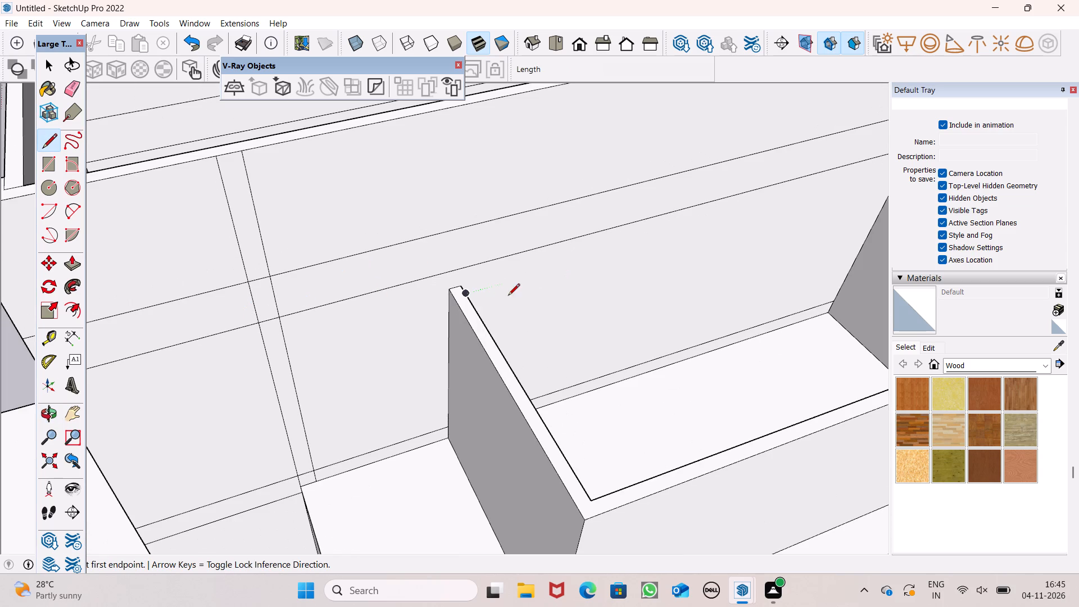
pyautogui.click(466, 287)
pyautogui.scroll(-7, 374, 230)
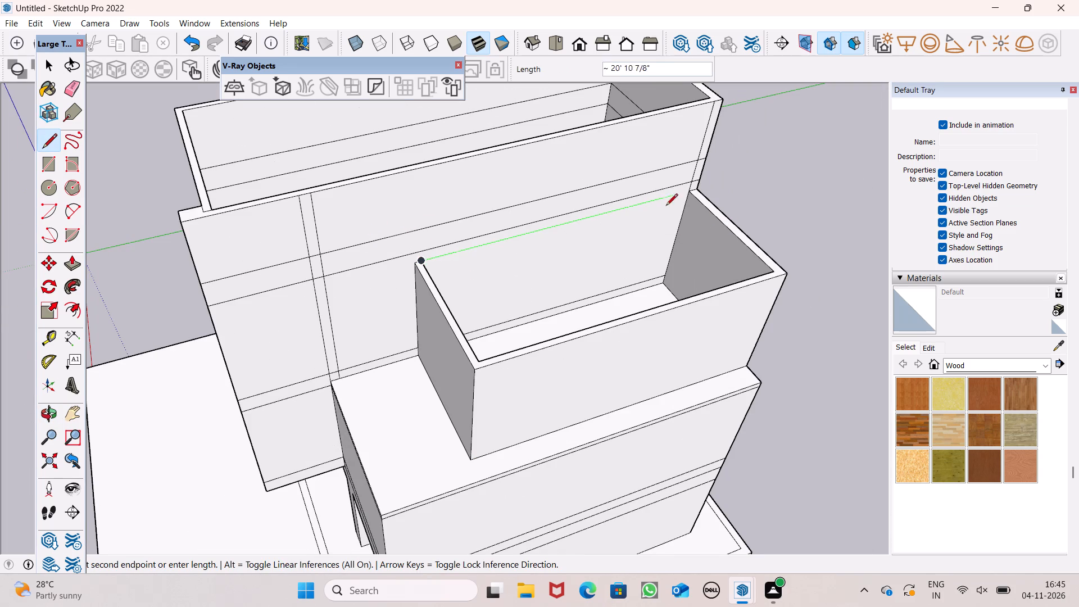
pyautogui.click(689, 194)
pyautogui.press('space')
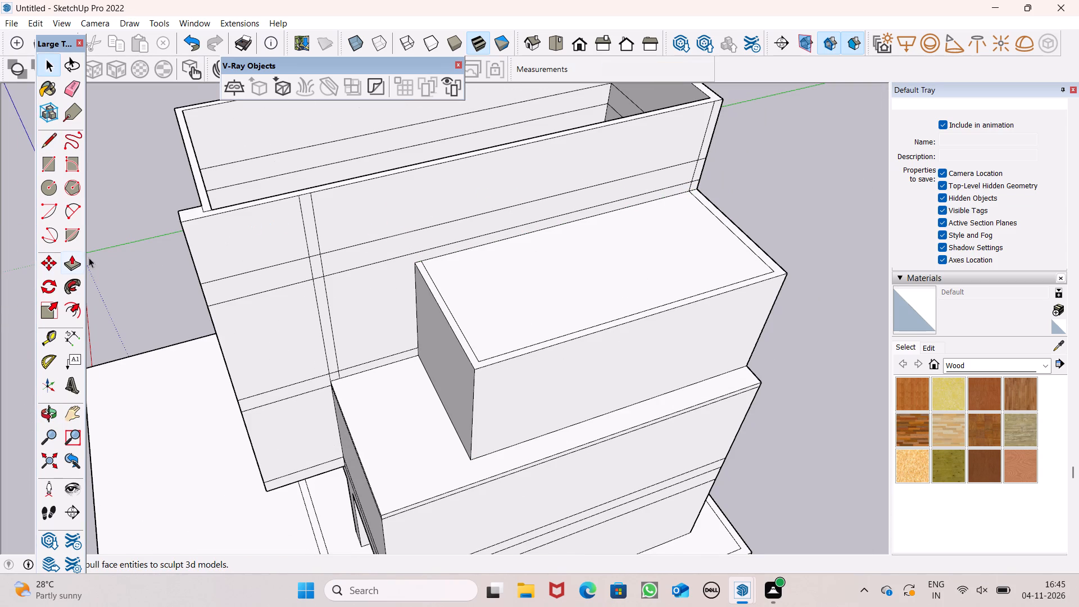
# Push/Pull the face closing the top of the upper room by 6".
pyautogui.click(72, 259)
pyautogui.scroll(2, 609, 261)
pyautogui.scroll(-2, 609, 262)
pyautogui.moveTo(539, 310); pyautogui.dragTo(548, 300, button='middle')
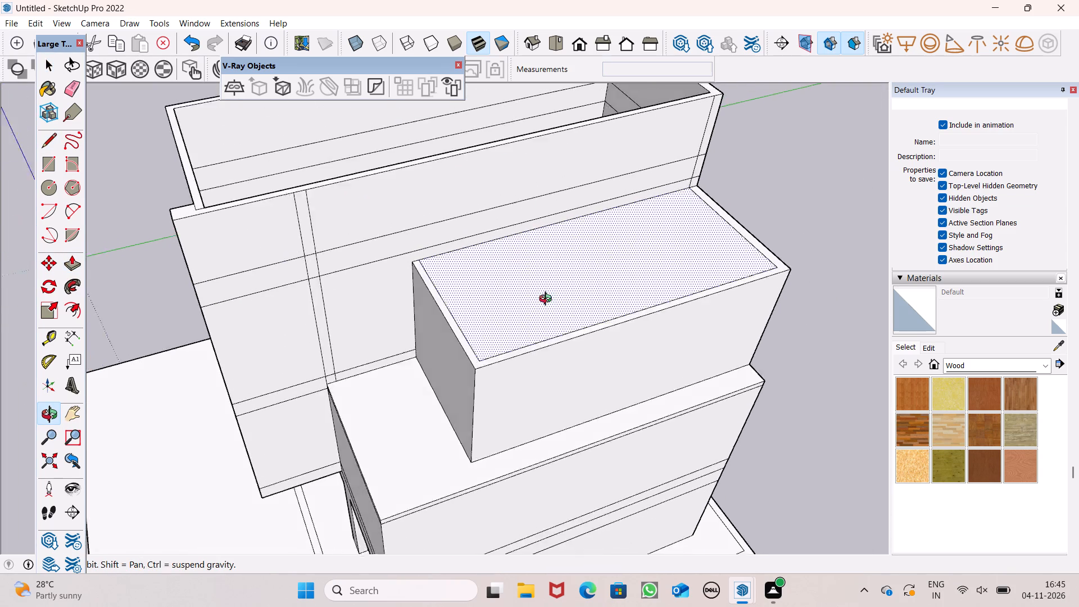
pyautogui.moveTo(548, 300); pyautogui.dragTo(622, 255, button='middle')
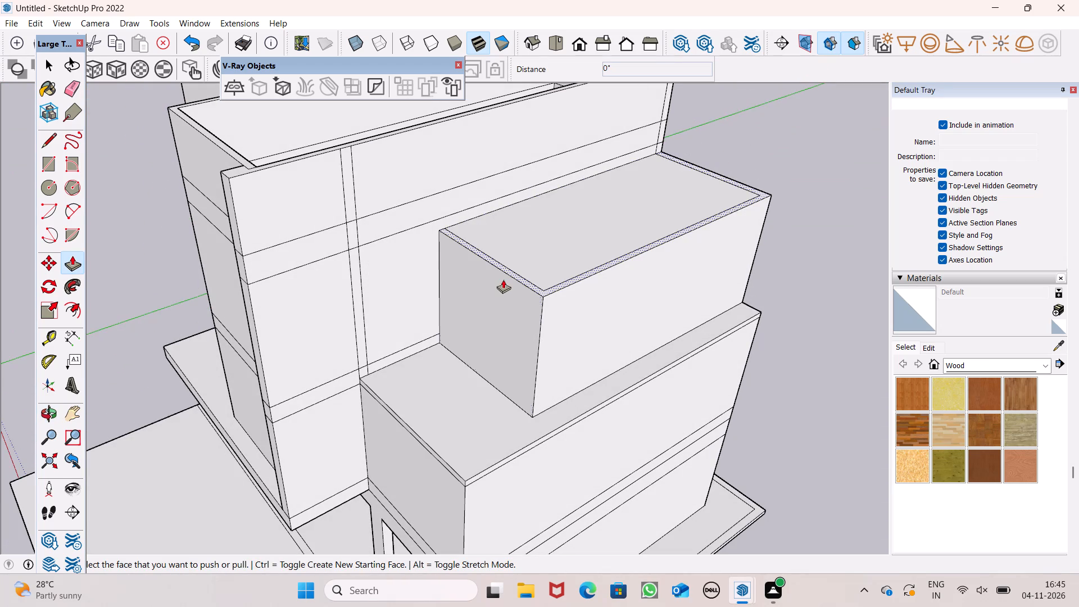
pyautogui.scroll(1, 503, 279)
pyautogui.click(540, 264)
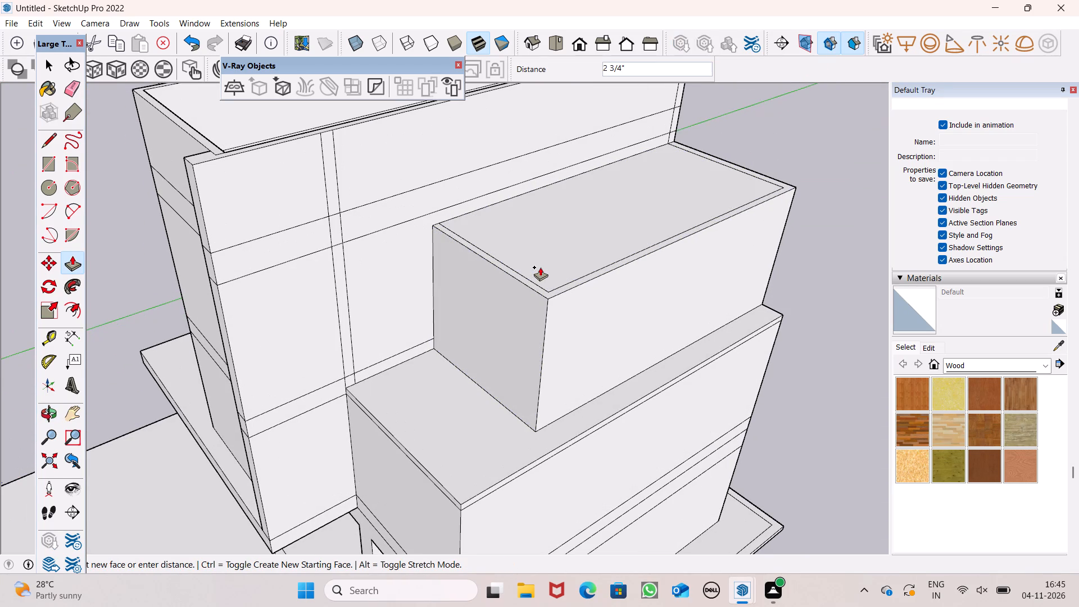
pyautogui.write('6"')
pyautogui.press('Return')
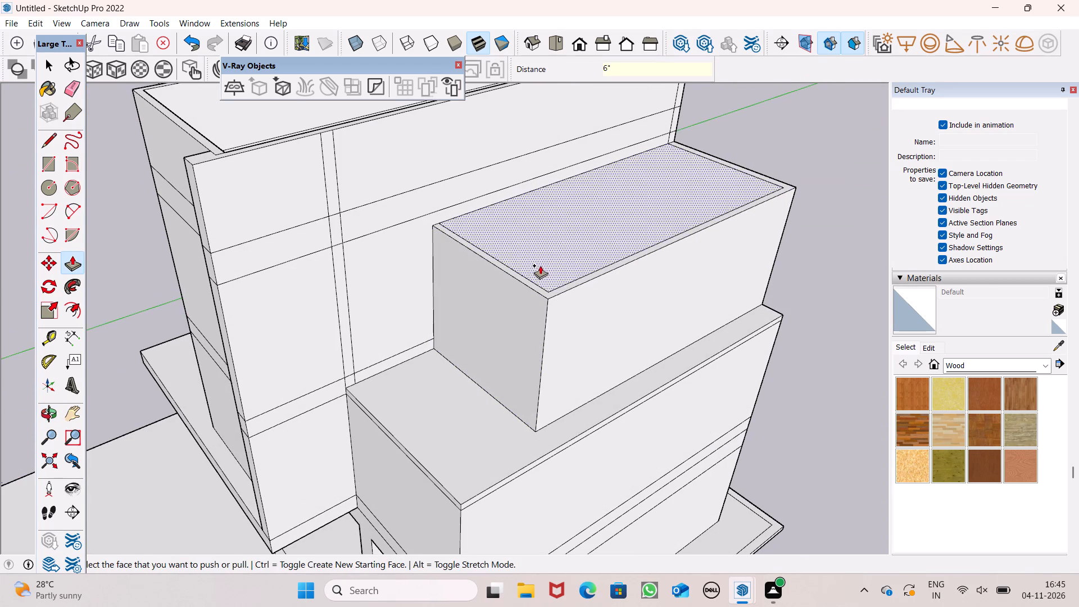
# Examine the closed upper room against the whole building from the front and slightly above.
pyautogui.scroll(-4, 542, 254)
pyautogui.moveTo(463, 300); pyautogui.dragTo(693, 176, button='middle')
pyautogui.scroll(2, 693, 177)
pyautogui.scroll(-2, 677, 219)
pyautogui.moveTo(627, 296); pyautogui.dragTo(702, 319, button='middle')
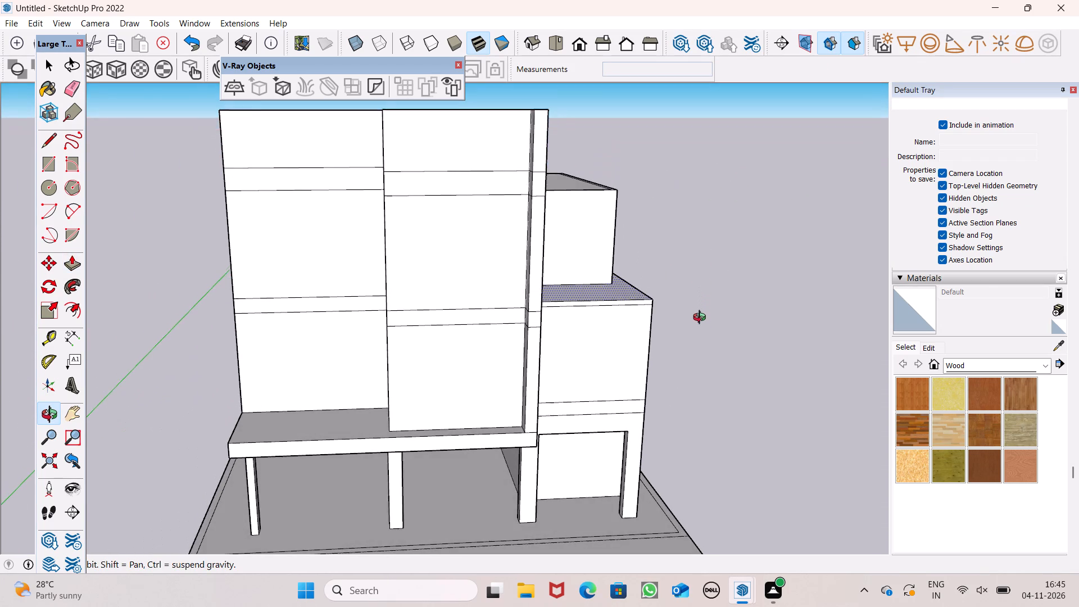
pyautogui.moveTo(702, 319); pyautogui.dragTo(664, 333, button='middle')
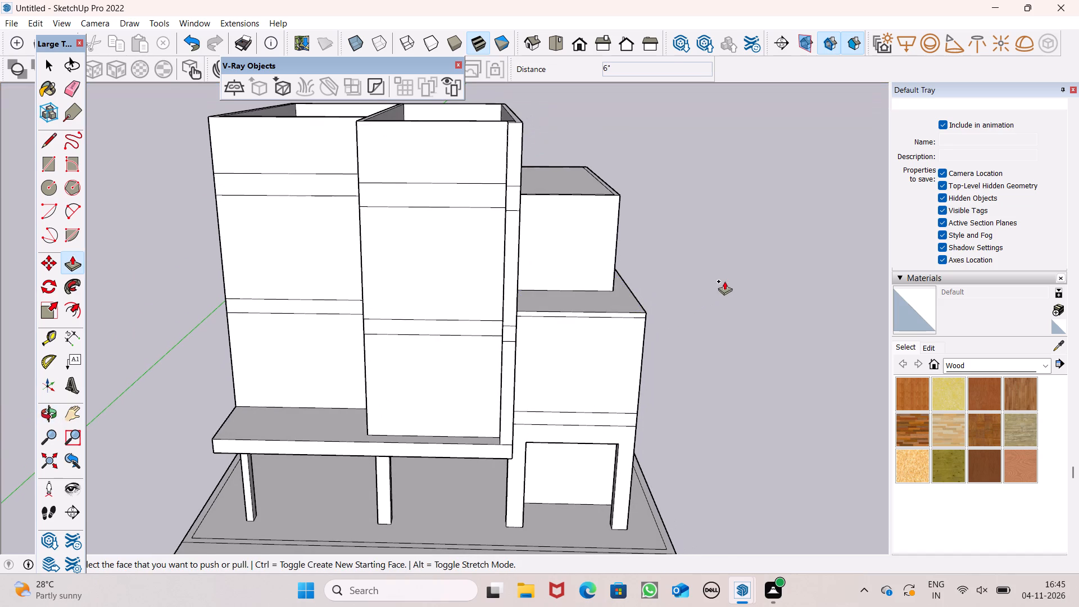
pyautogui.scroll(-4, 724, 281)
pyautogui.moveTo(724, 283); pyautogui.dragTo(720, 303, button='middle')
pyautogui.moveTo(722, 289); pyautogui.dragTo(698, 221, button='middle')
pyautogui.scroll(1, 698, 221)
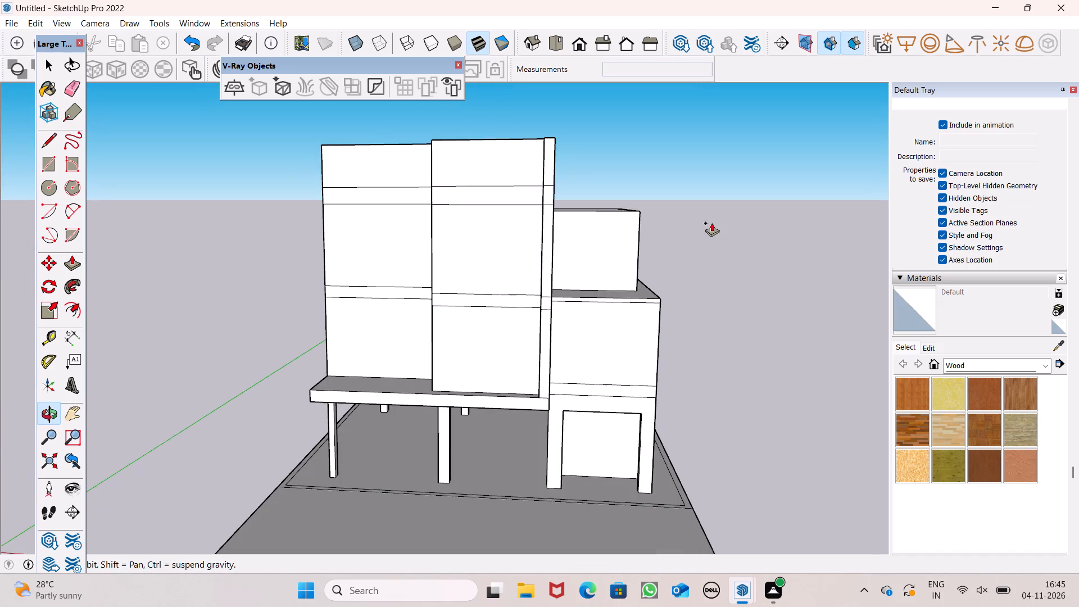
# Erase the inner wall outline on top of the upper room along its rear, outer and front sides.
pyautogui.scroll(8, 636, 161)
pyautogui.moveTo(631, 261); pyautogui.dragTo(625, 272, button='middle')
pyautogui.scroll(5, 601, 271)
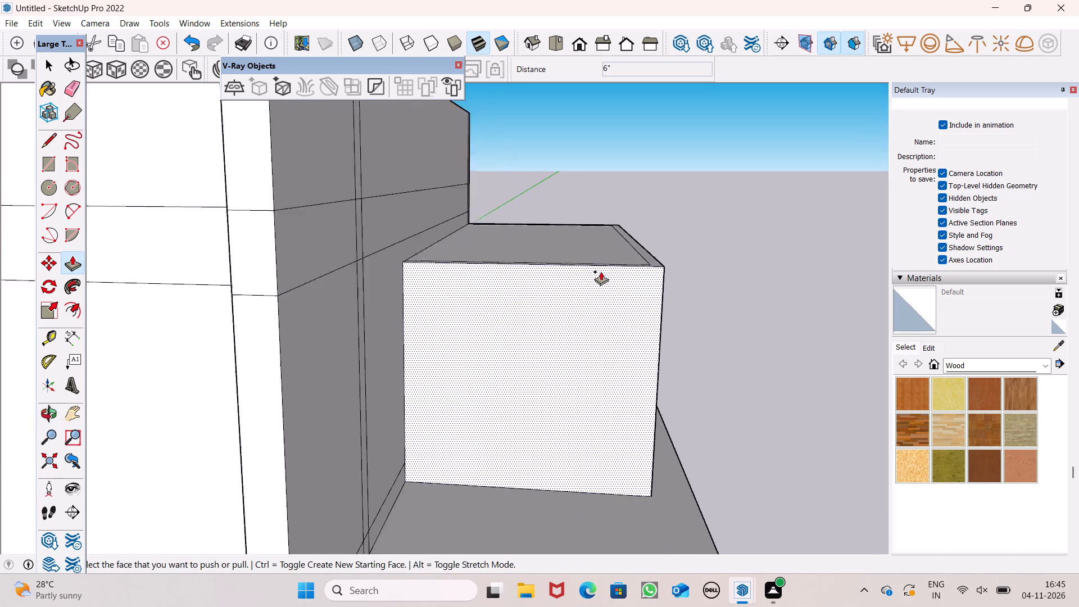
pyautogui.scroll(3, 601, 271)
pyautogui.moveTo(705, 280); pyautogui.dragTo(692, 305, button='middle')
pyautogui.scroll(4, 690, 262)
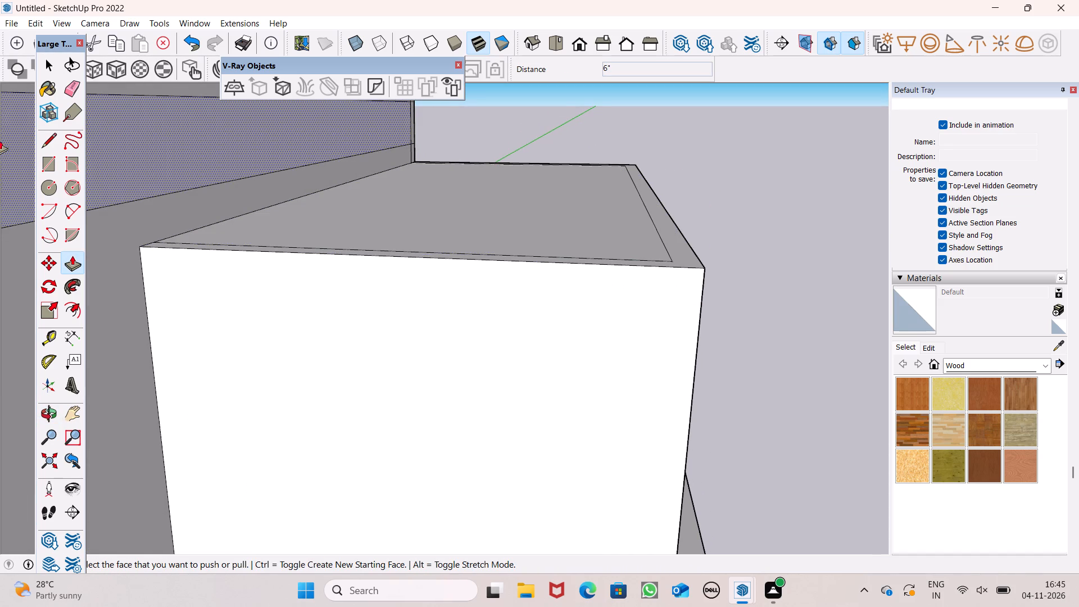
pyautogui.click(68, 85)
pyautogui.moveTo(616, 185); pyautogui.dragTo(617, 296, button='middle')
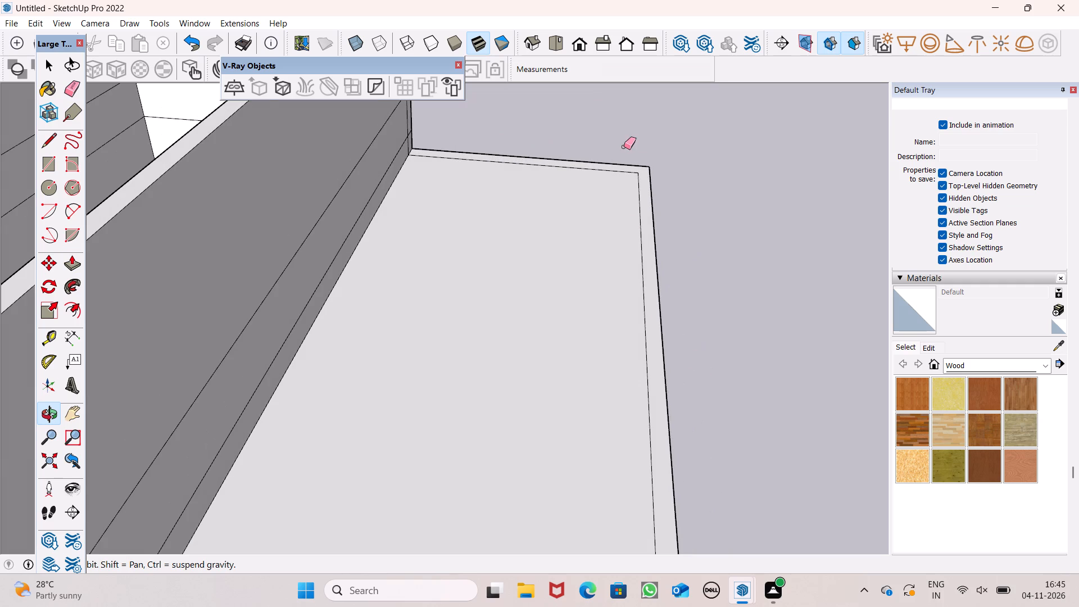
pyautogui.moveTo(641, 172); pyautogui.dragTo(631, 176)
pyautogui.click(636, 180)
pyautogui.scroll(-3, 615, 148)
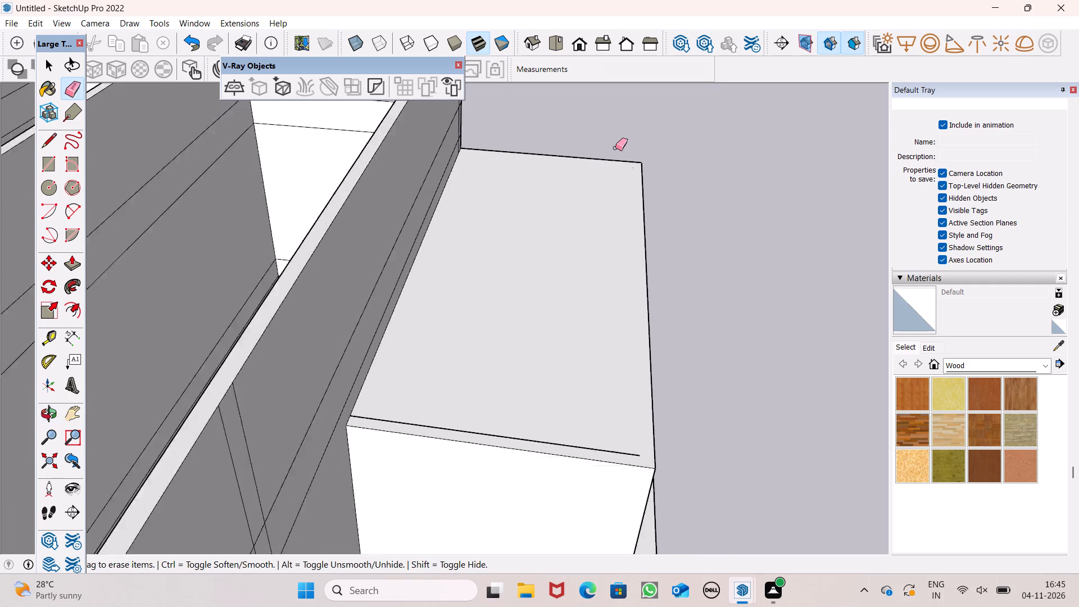
pyautogui.scroll(-2, 615, 148)
pyautogui.scroll(4, 629, 366)
pyautogui.moveTo(619, 398); pyautogui.dragTo(619, 403)
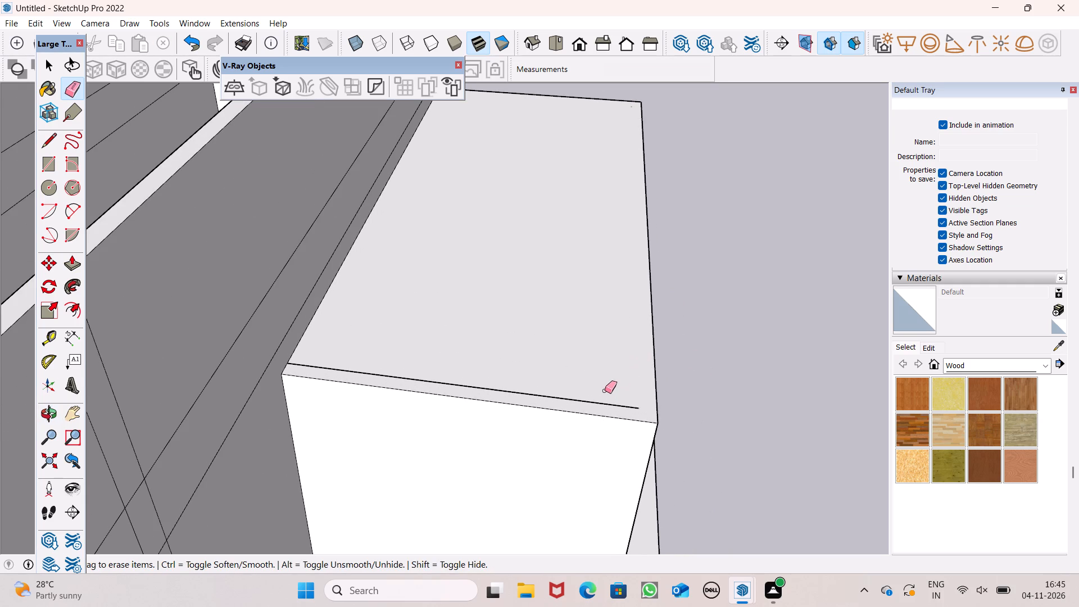
pyautogui.moveTo(604, 393); pyautogui.dragTo(597, 400)
pyautogui.scroll(6, 621, 104)
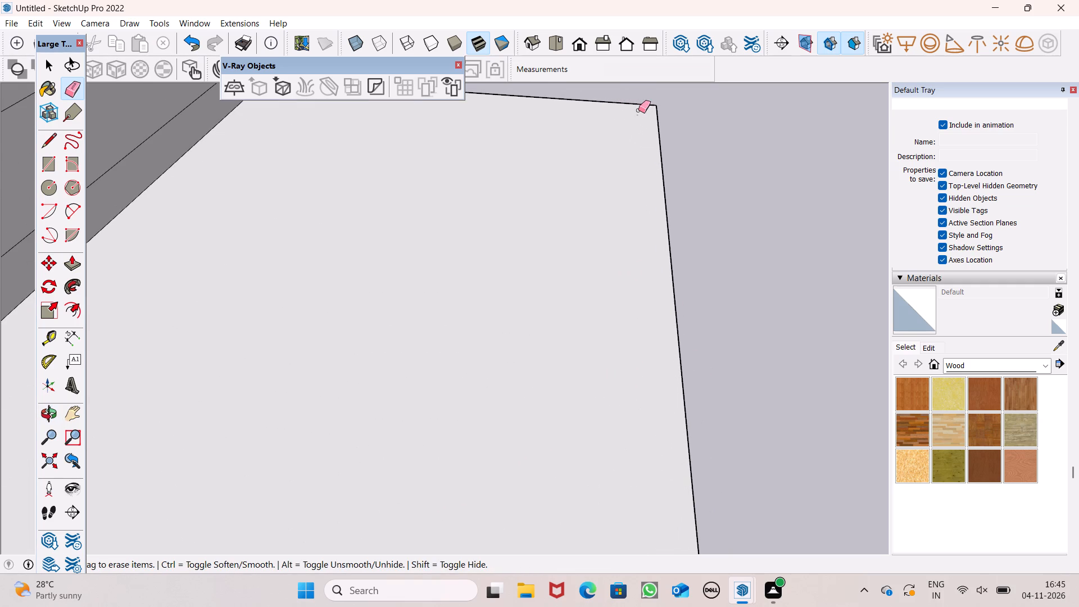
pyautogui.click(640, 116)
pyautogui.press('space')
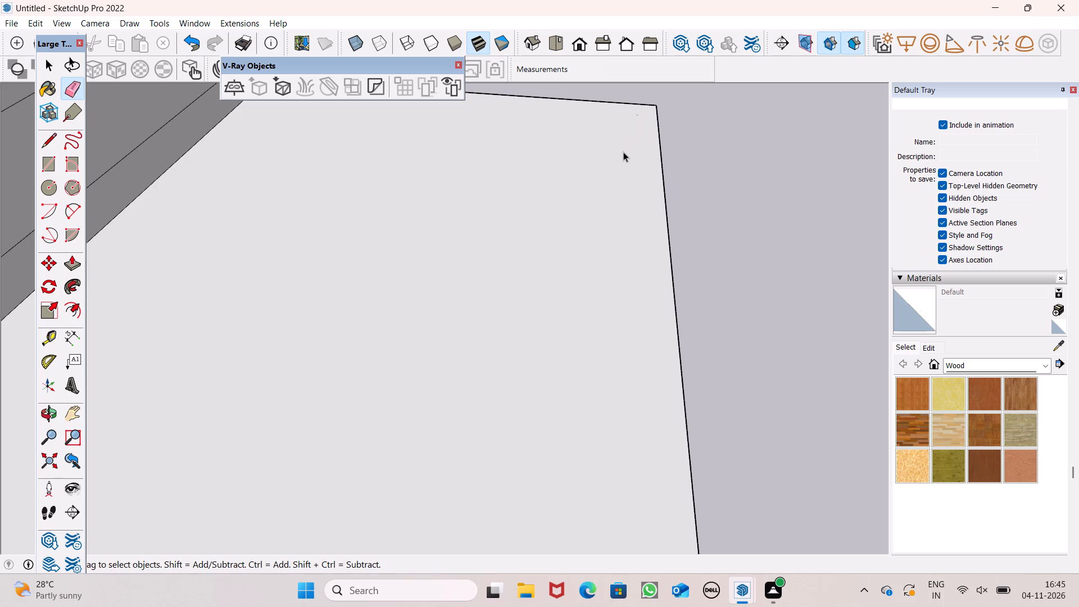
# Erase the short leftover line segment on the upper room's roof at its front corner beside the tall block.
pyautogui.scroll(-6, 623, 152)
pyautogui.scroll(-6, 704, 211)
pyautogui.moveTo(678, 287); pyautogui.dragTo(683, 279, button='middle')
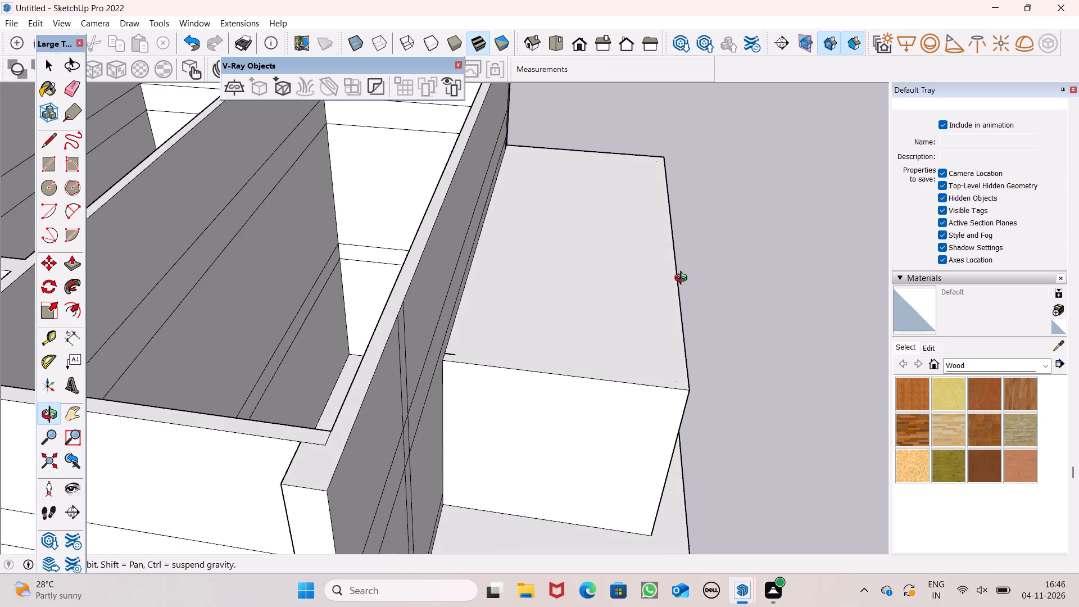
pyautogui.moveTo(683, 279); pyautogui.dragTo(683, 265, button='middle')
pyautogui.click(71, 94)
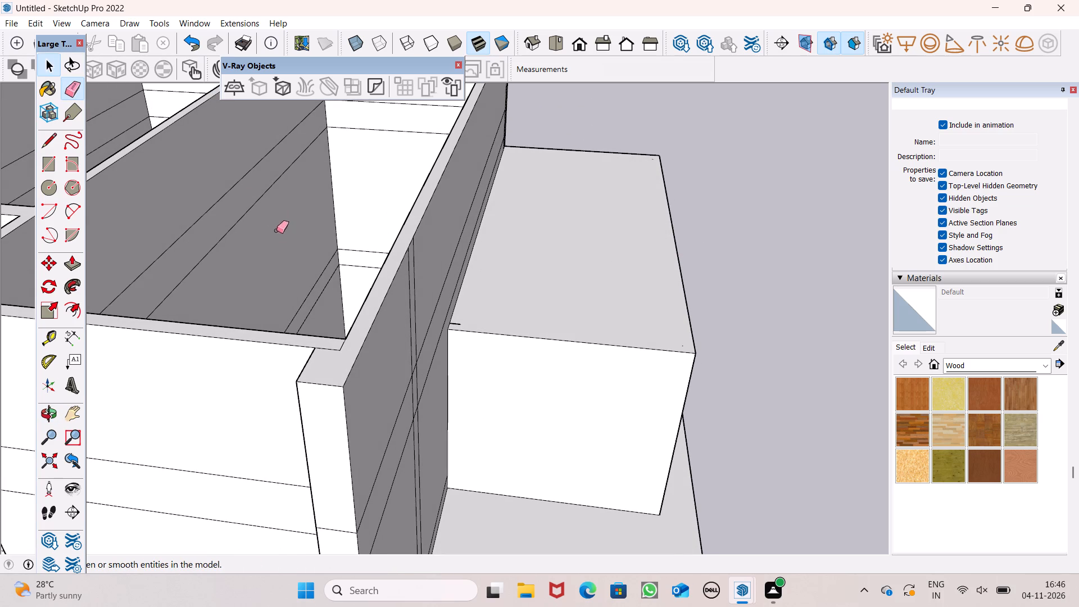
pyautogui.scroll(5, 294, 244)
pyautogui.scroll(-2, 432, 245)
pyautogui.scroll(1, 568, 310)
pyautogui.scroll(-5, 469, 268)
pyautogui.moveTo(543, 290); pyautogui.dragTo(529, 279, button='middle')
pyautogui.scroll(7, 530, 280)
pyautogui.scroll(6, 490, 318)
pyautogui.moveTo(482, 321); pyautogui.dragTo(488, 316)
pyautogui.scroll(-3, 514, 289)
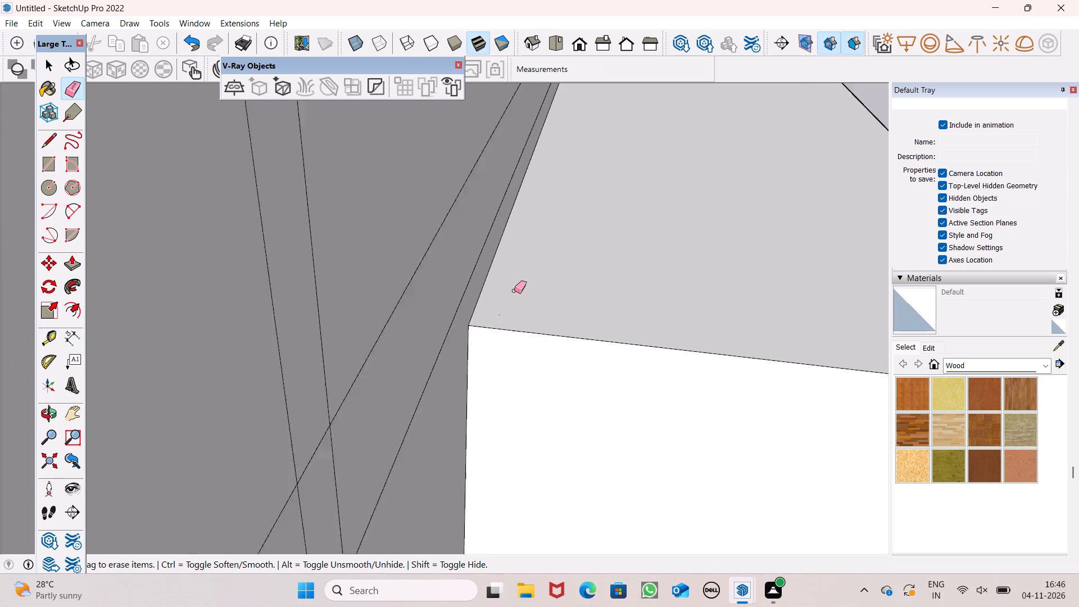
pyautogui.scroll(-2, 514, 291)
pyautogui.press('space')
# Examine the upper room's roof face and where it meets the tall block.
pyautogui.scroll(-3, 504, 292)
pyautogui.moveTo(473, 296); pyautogui.dragTo(535, 287, button='middle')
pyautogui.scroll(-4, 451, 283)
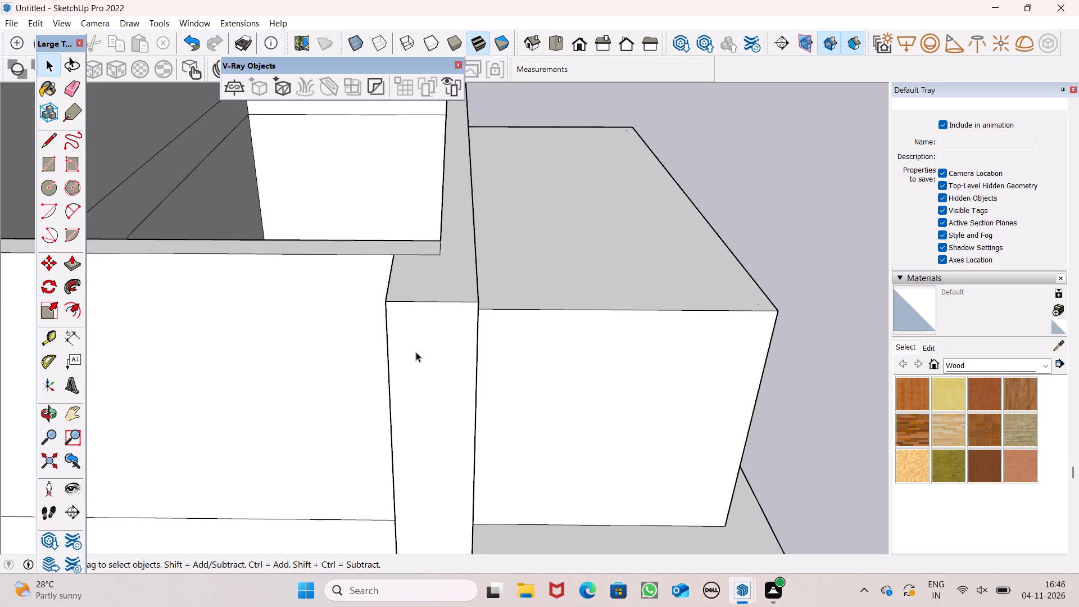
pyautogui.scroll(-7, 452, 350)
pyautogui.moveTo(489, 400); pyautogui.dragTo(414, 335, button='middle')
pyautogui.scroll(-2, 560, 250)
pyautogui.scroll(1, 560, 251)
pyautogui.scroll(-2, 560, 251)
pyautogui.moveTo(523, 233); pyautogui.dragTo(534, 273, button='middle')
pyautogui.scroll(-1, 523, 233)
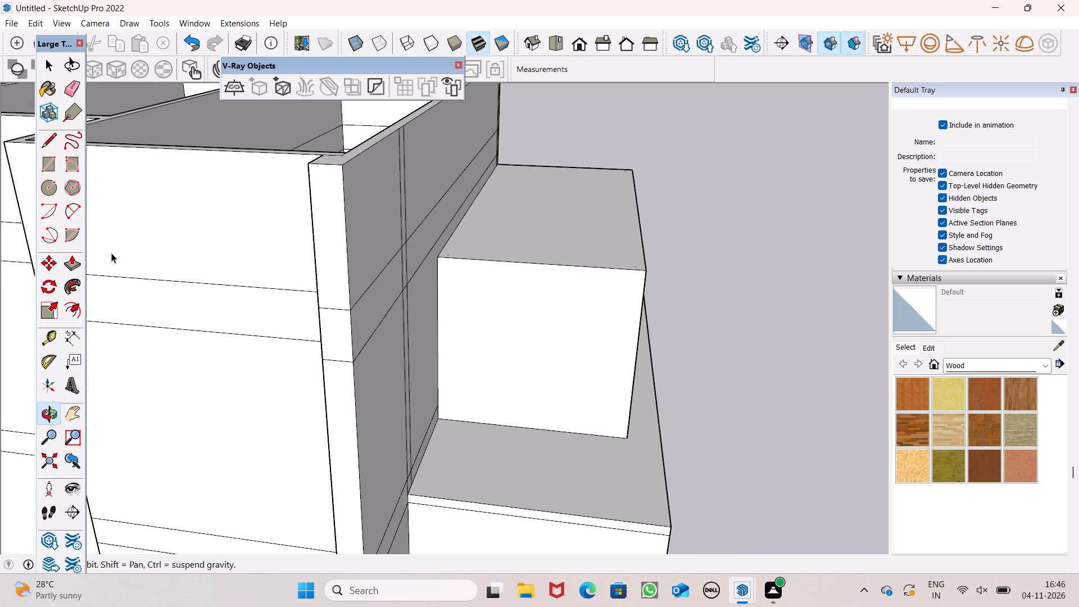
# Push/Pull the upper room's roof face up 4".
pyautogui.click(66, 262)
pyautogui.scroll(6, 418, 202)
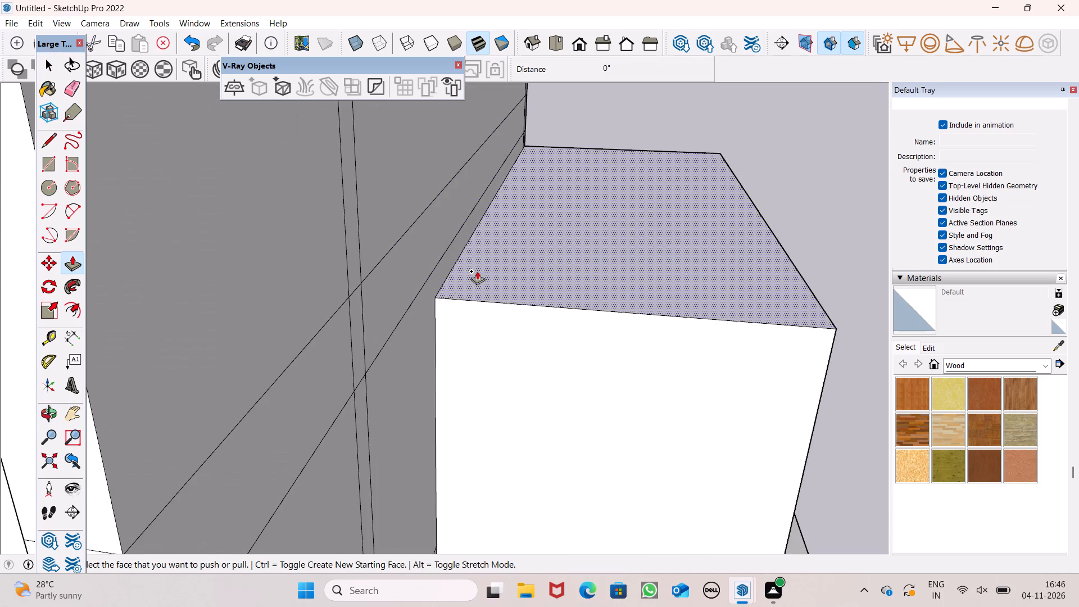
pyautogui.moveTo(480, 278); pyautogui.dragTo(483, 221)
pyautogui.press('4')
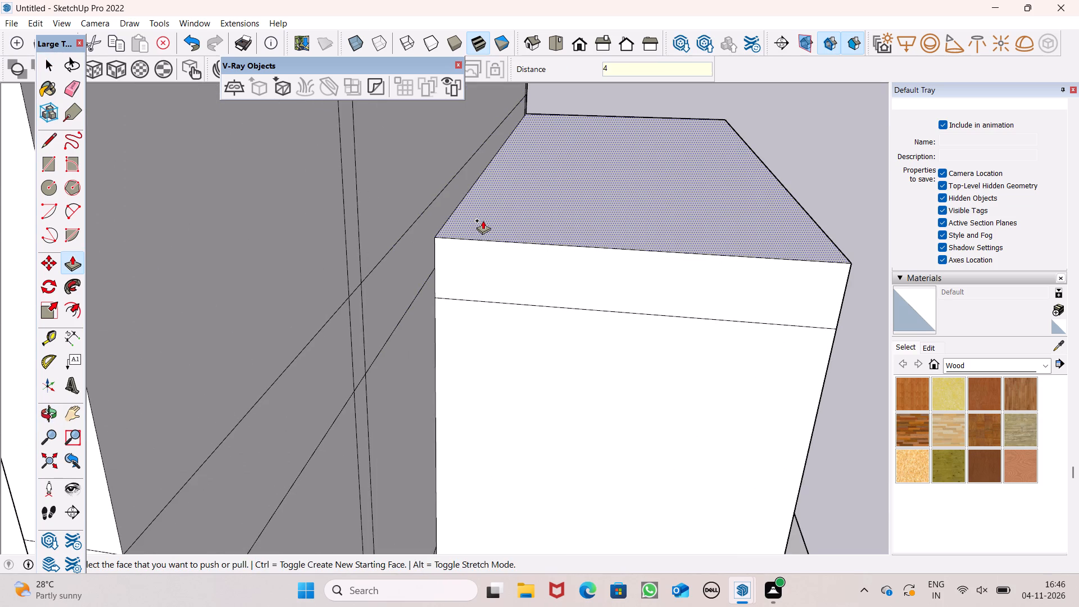
pyautogui.hotkey('shift', '"')
pyautogui.press('Return')
pyautogui.press('space')
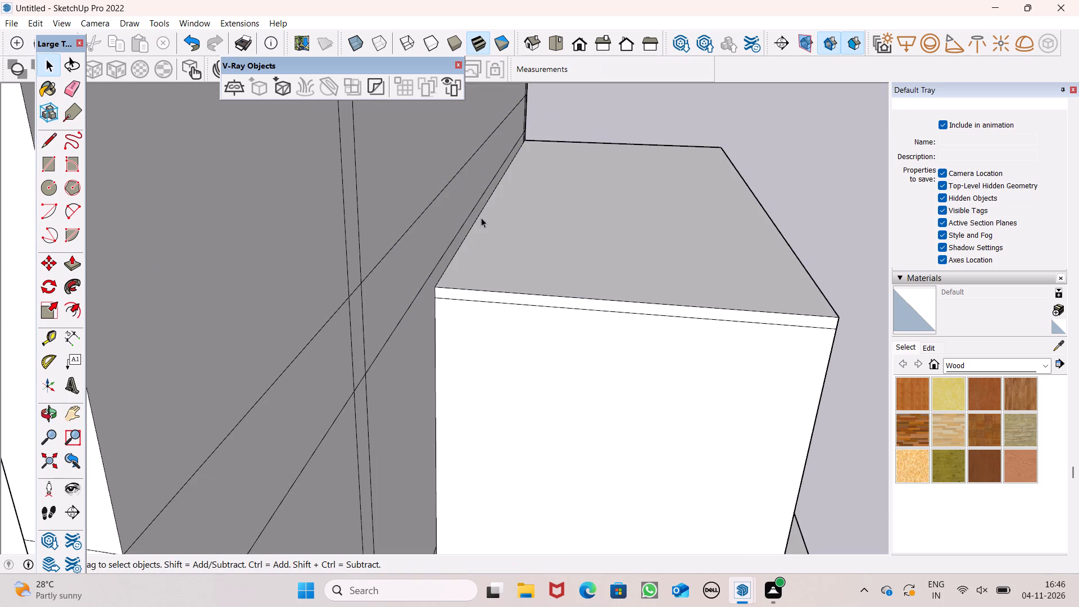
pyautogui.scroll(-2, 493, 208)
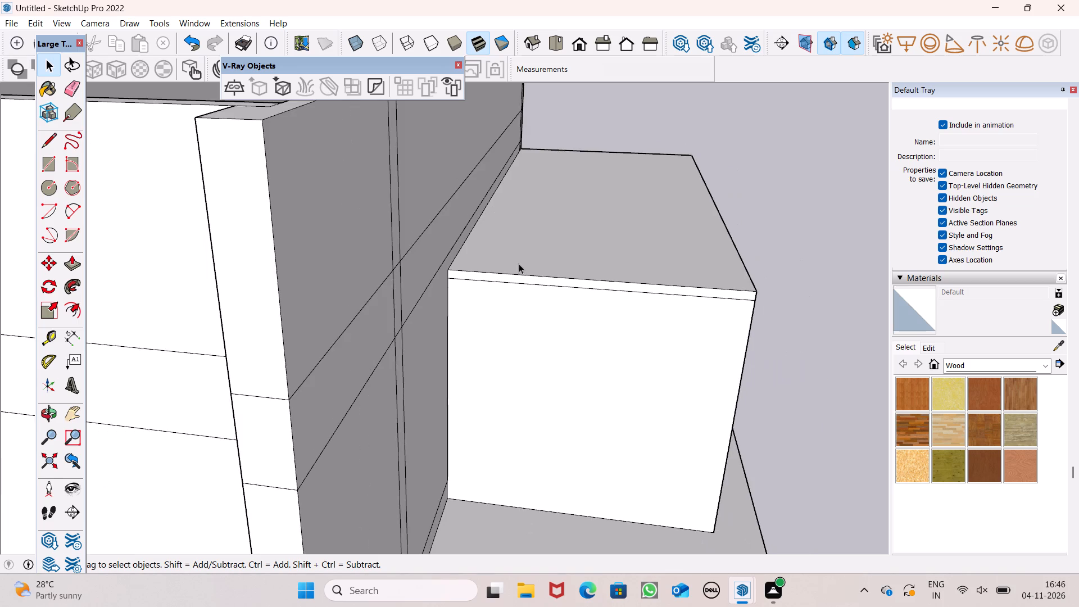
# Push/Pull the middle floor band on the recessed front wall out 5' 8 13/16", flush with the projecting front block, to form a balcony slab.
pyautogui.moveTo(519, 263); pyautogui.dragTo(478, 131, button='middle')
pyautogui.scroll(1, 478, 131)
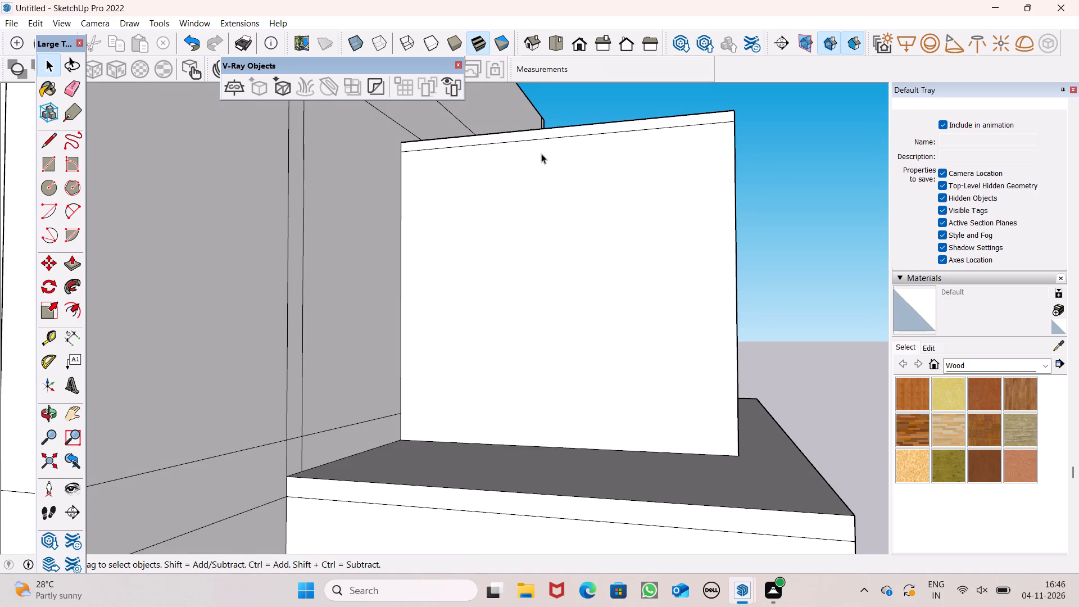
pyautogui.scroll(-5, 541, 153)
pyautogui.moveTo(537, 212); pyautogui.dragTo(599, 252, button='middle')
pyautogui.scroll(-8, 663, 187)
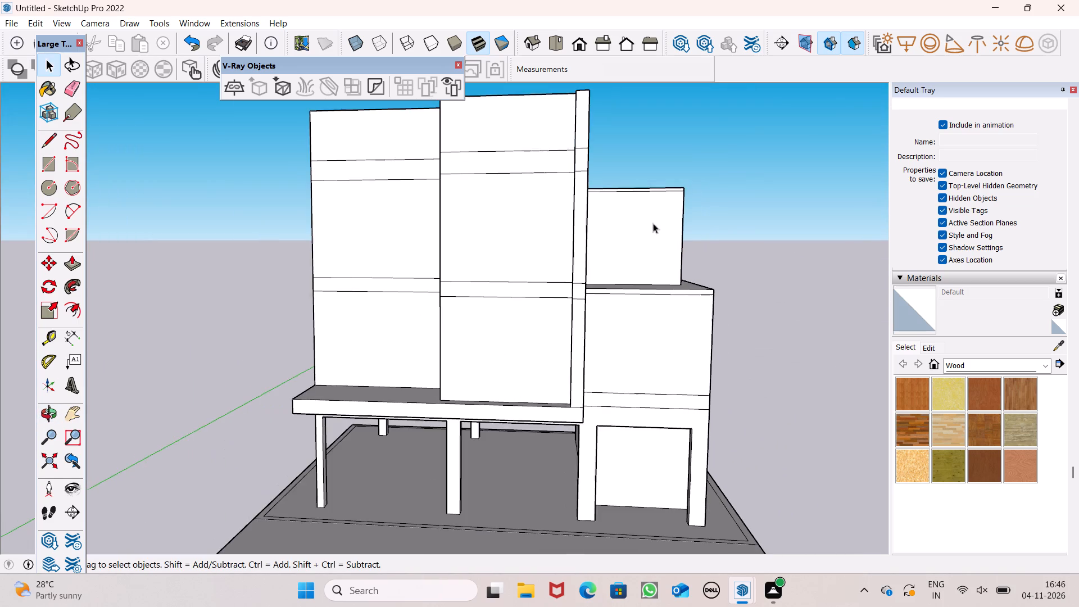
pyautogui.scroll(-4, 653, 222)
pyautogui.moveTo(622, 227); pyautogui.dragTo(649, 309, button='middle')
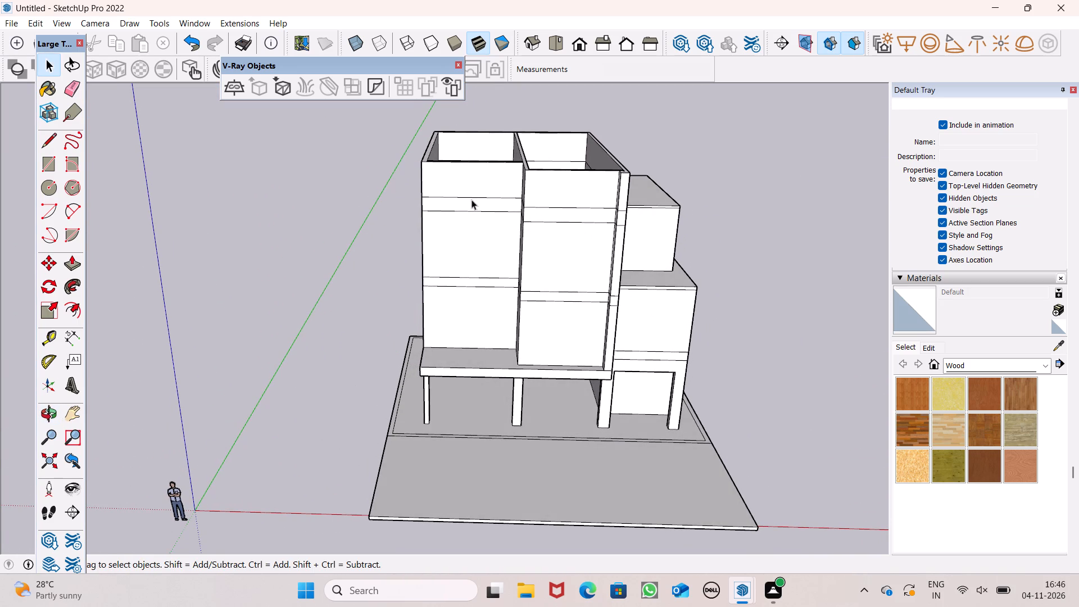
pyautogui.click(71, 265)
pyautogui.moveTo(216, 256); pyautogui.dragTo(260, 262, button='middle')
pyautogui.scroll(1, 244, 264)
pyautogui.scroll(-1, 293, 266)
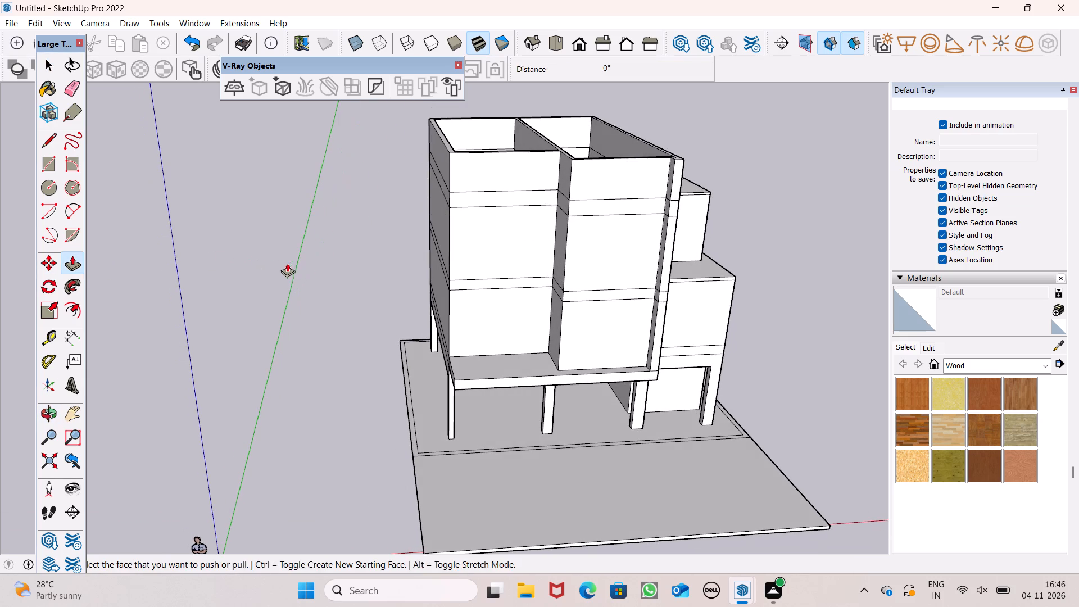
pyautogui.moveTo(298, 275); pyautogui.dragTo(333, 346, button='middle')
pyautogui.scroll(6, 448, 316)
pyautogui.scroll(6, 565, 302)
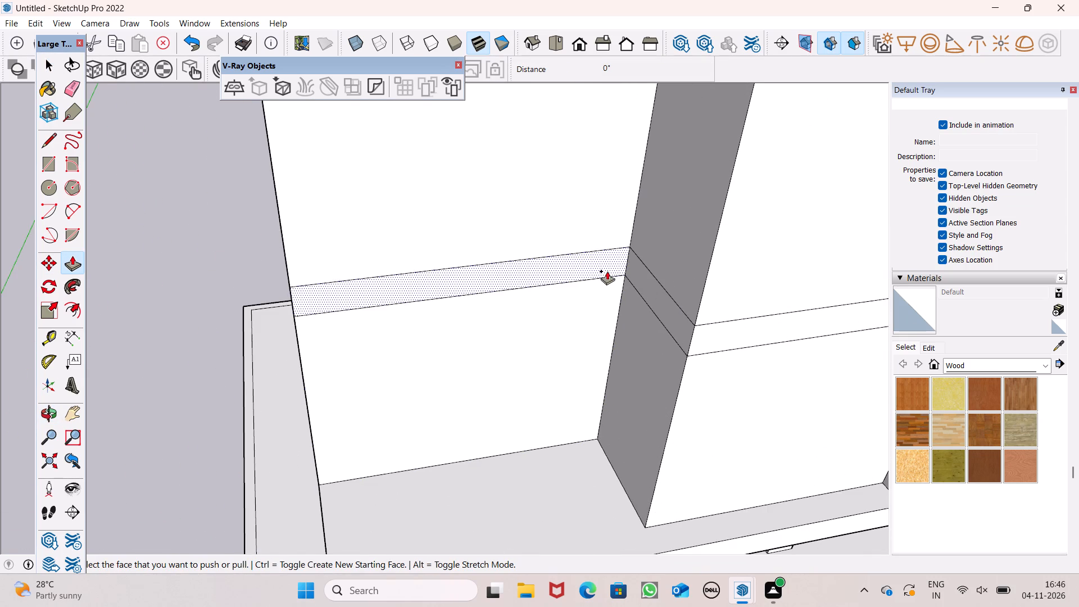
pyautogui.moveTo(607, 271); pyautogui.dragTo(694, 329)
pyautogui.scroll(1, 639, 280)
pyautogui.scroll(-3, 632, 277)
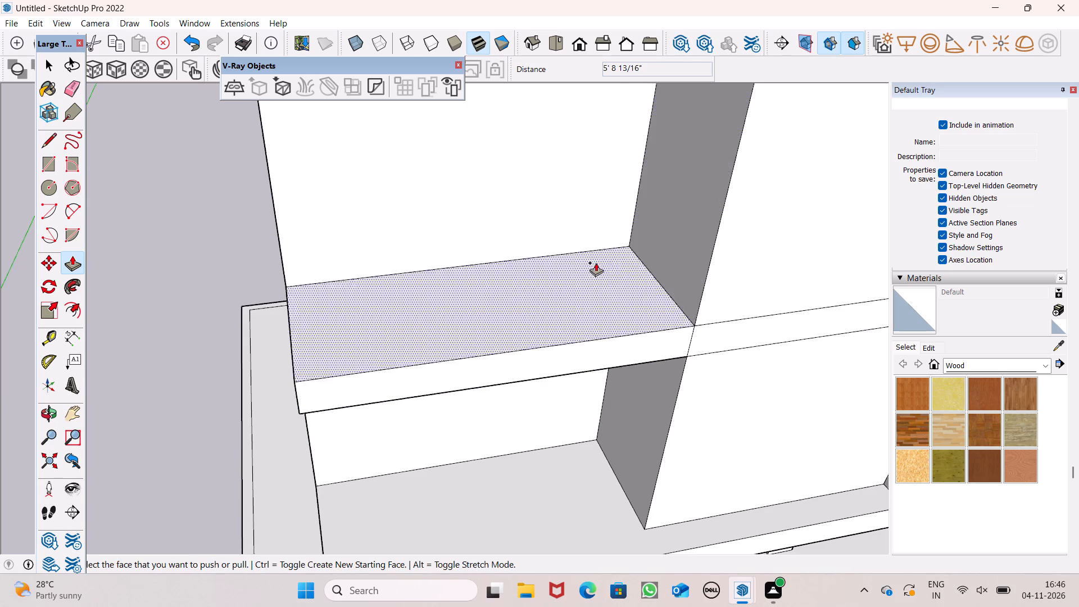
# Erase the floor-band lines crossing the front edge of the projecting end wall at the upper and middle floor levels.
pyautogui.scroll(-3, 510, 256)
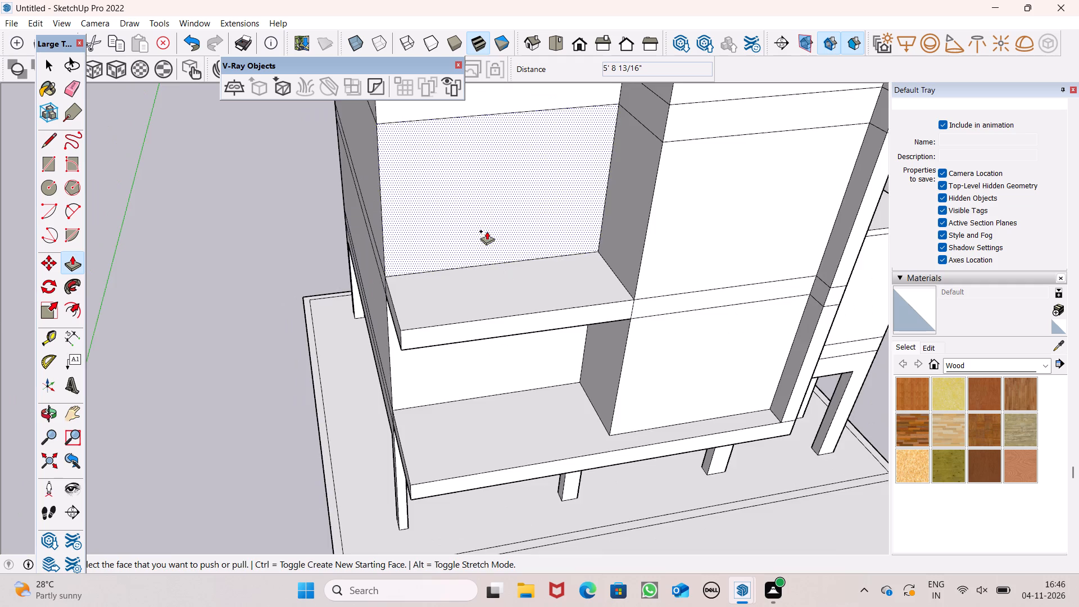
pyautogui.scroll(-5, 487, 231)
pyautogui.moveTo(484, 271); pyautogui.dragTo(461, 220, button='middle')
pyautogui.click(72, 93)
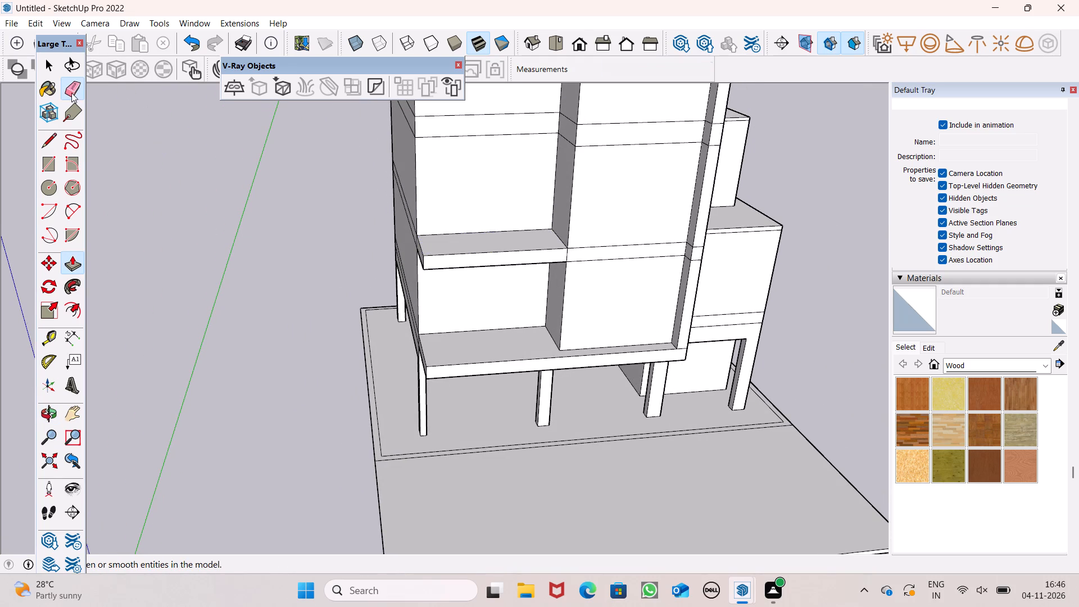
pyautogui.scroll(-4, 157, 242)
pyautogui.scroll(7, 400, 161)
pyautogui.scroll(7, 564, 172)
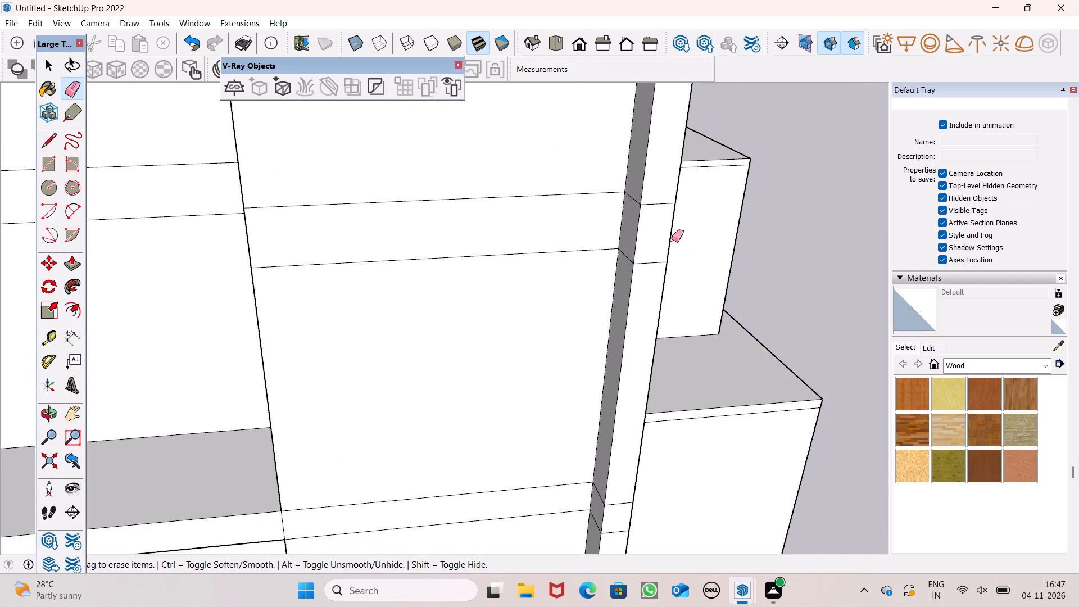
pyautogui.scroll(1, 682, 246)
pyautogui.moveTo(682, 248); pyautogui.dragTo(764, 210, button='middle')
pyautogui.scroll(-5, 619, 195)
pyautogui.moveTo(712, 239); pyautogui.dragTo(616, 216, button='middle')
pyautogui.scroll(1, 614, 216)
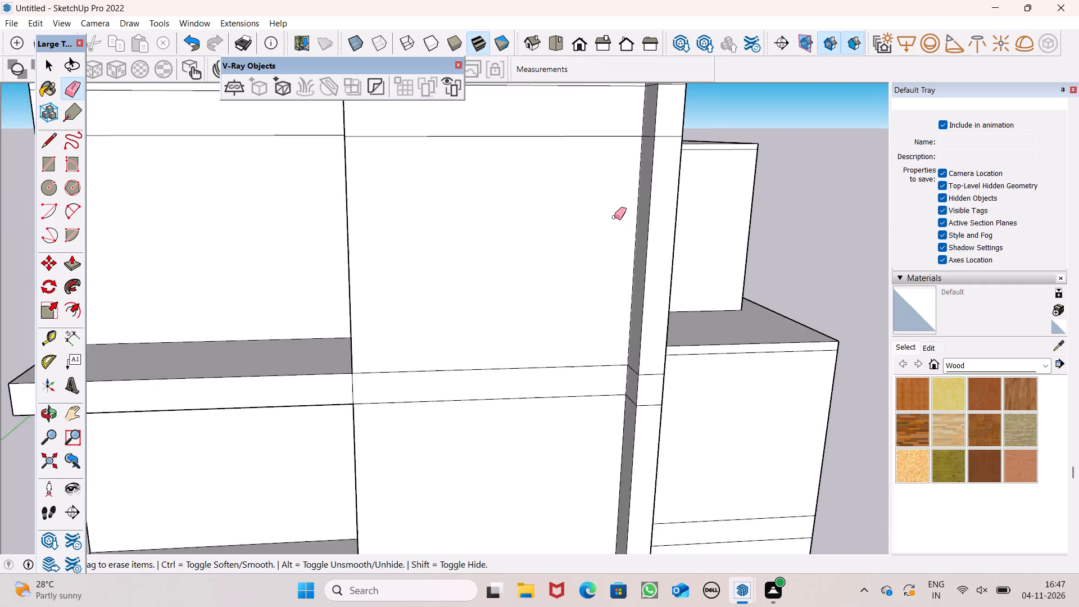
pyautogui.scroll(-5, 579, 287)
pyautogui.scroll(6, 619, 133)
pyautogui.scroll(5, 627, 211)
pyautogui.moveTo(627, 212); pyautogui.dragTo(611, 307)
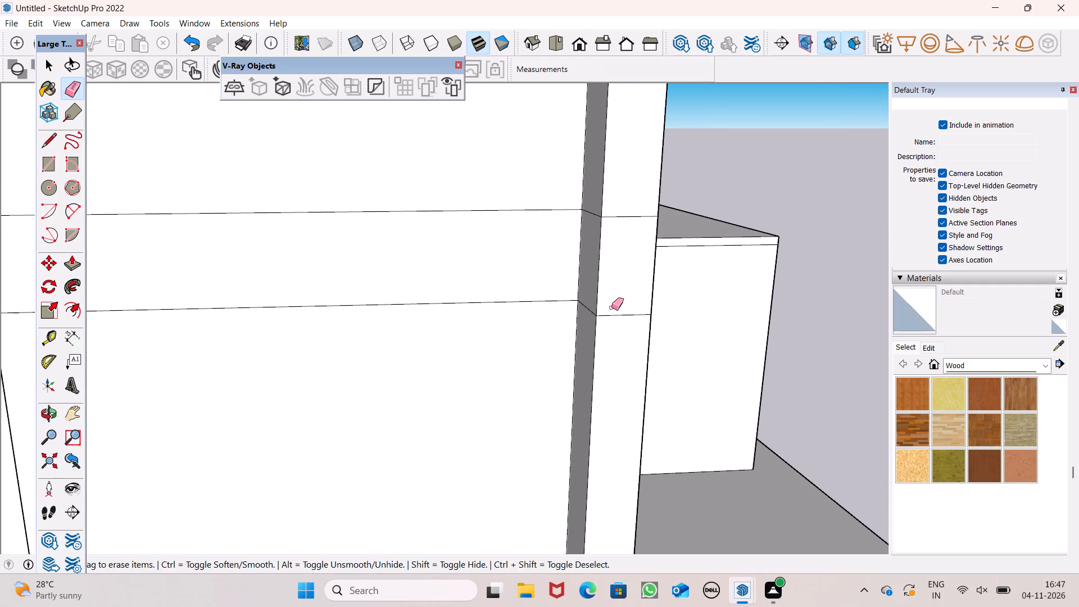
pyautogui.moveTo(611, 307); pyautogui.dragTo(610, 320)
pyautogui.scroll(-10, 592, 204)
pyautogui.scroll(7, 582, 477)
pyautogui.moveTo(600, 379); pyautogui.dragTo(598, 421)
pyautogui.scroll(-5, 575, 302)
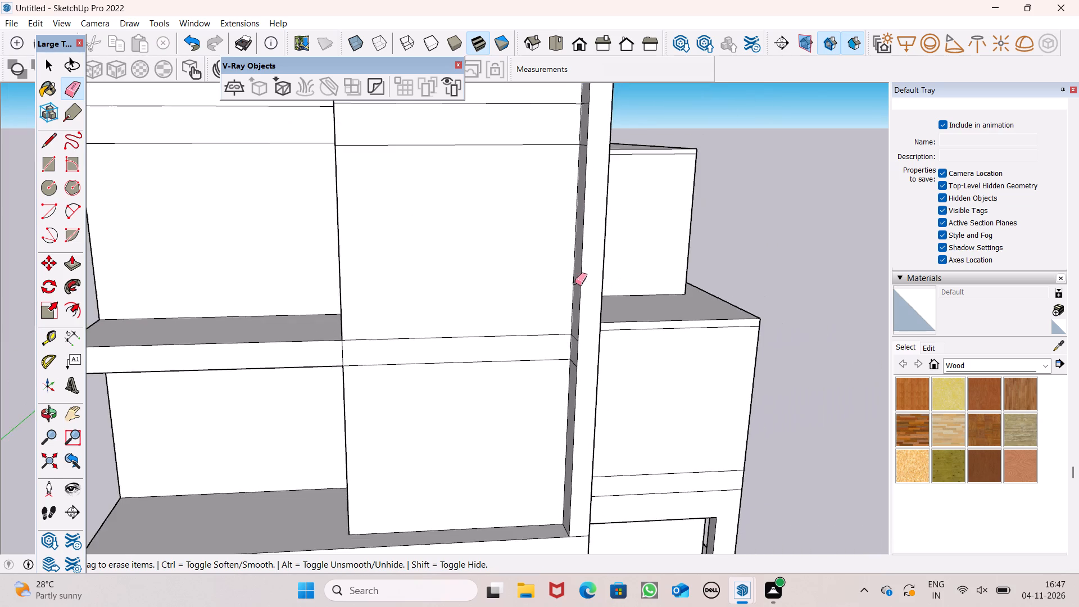
# Erase the line dividing the end wall's front edge from the lowest balcony slab's edge.
pyautogui.scroll(-6, 575, 283)
pyautogui.moveTo(600, 441); pyautogui.dragTo(587, 382, button='middle')
pyautogui.scroll(7, 564, 436)
pyautogui.moveTo(575, 428); pyautogui.dragTo(581, 408)
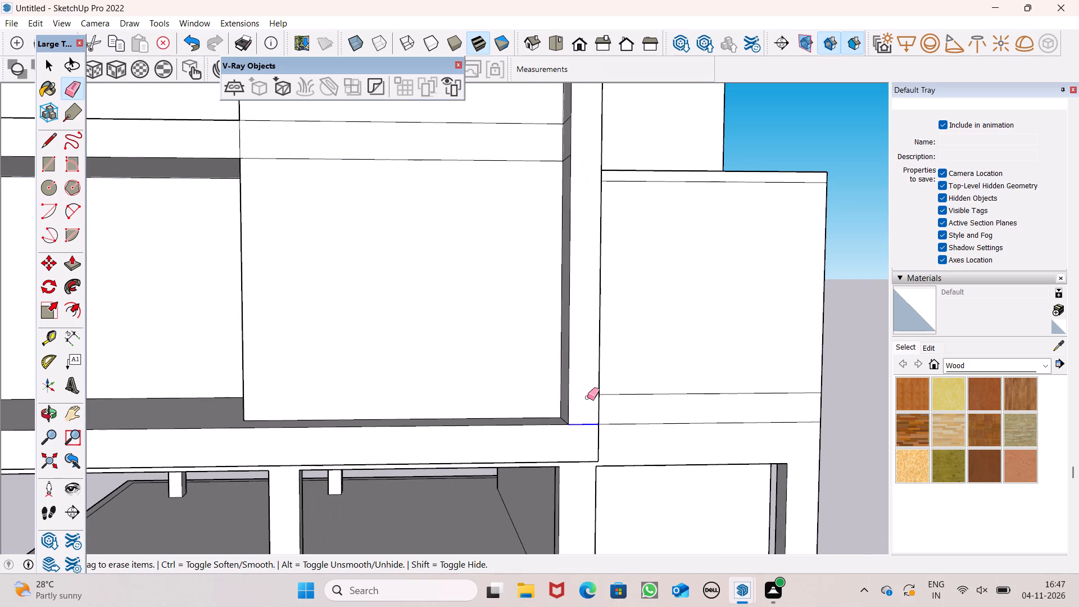
# Erase the floor-band lines on the inner side of the projecting end wall at the middle and upper floor levels.
pyautogui.scroll(-5, 587, 399)
pyautogui.moveTo(537, 380); pyautogui.dragTo(672, 460, button='middle')
pyautogui.scroll(2, 671, 316)
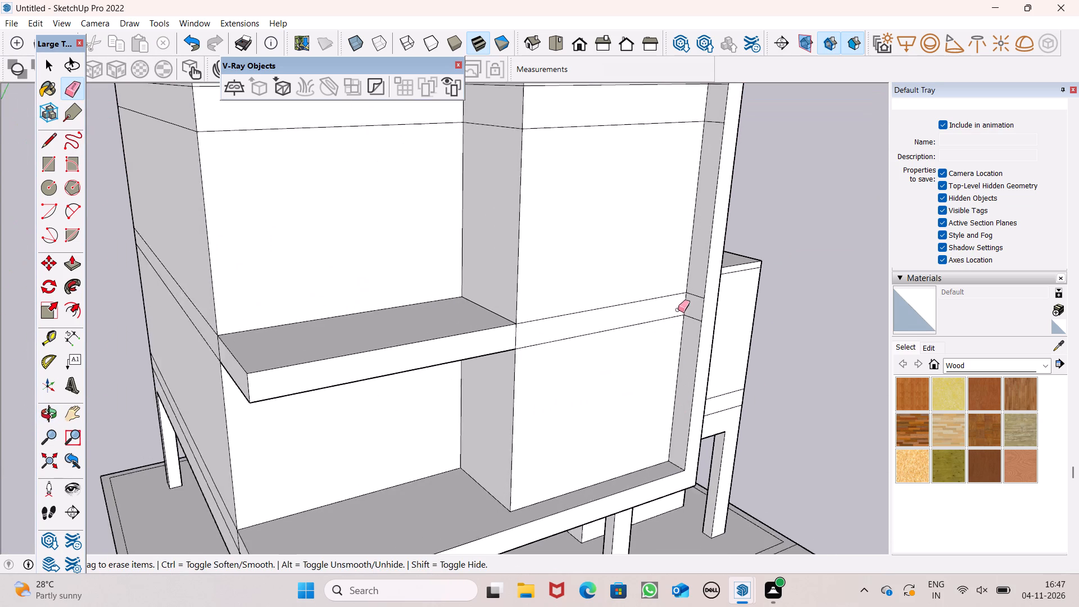
pyautogui.scroll(2, 678, 310)
pyautogui.moveTo(696, 290); pyautogui.dragTo(692, 339)
pyautogui.scroll(-4, 672, 357)
pyautogui.scroll(1, 660, 388)
pyautogui.scroll(-3, 659, 392)
pyautogui.scroll(-4, 625, 343)
pyautogui.scroll(6, 679, 257)
pyautogui.click(658, 223)
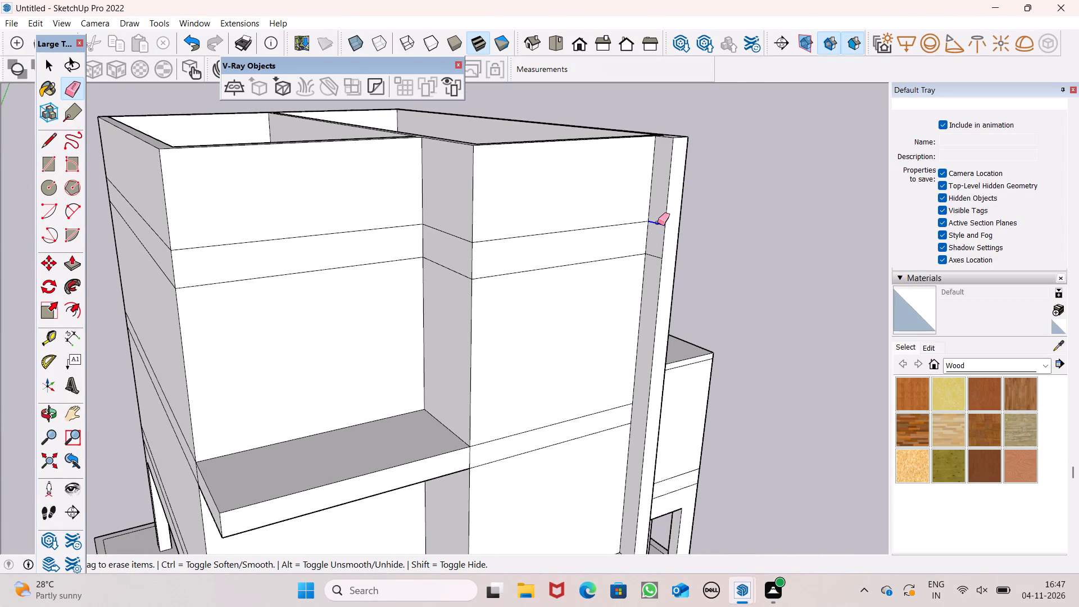
pyautogui.click(649, 253)
# Erase the pair of vertical lines on the tall block's outer side wall from the top down to the lower roof's floor band.
pyautogui.scroll(-4, 649, 253)
pyautogui.moveTo(695, 310); pyautogui.dragTo(276, 367, button='middle')
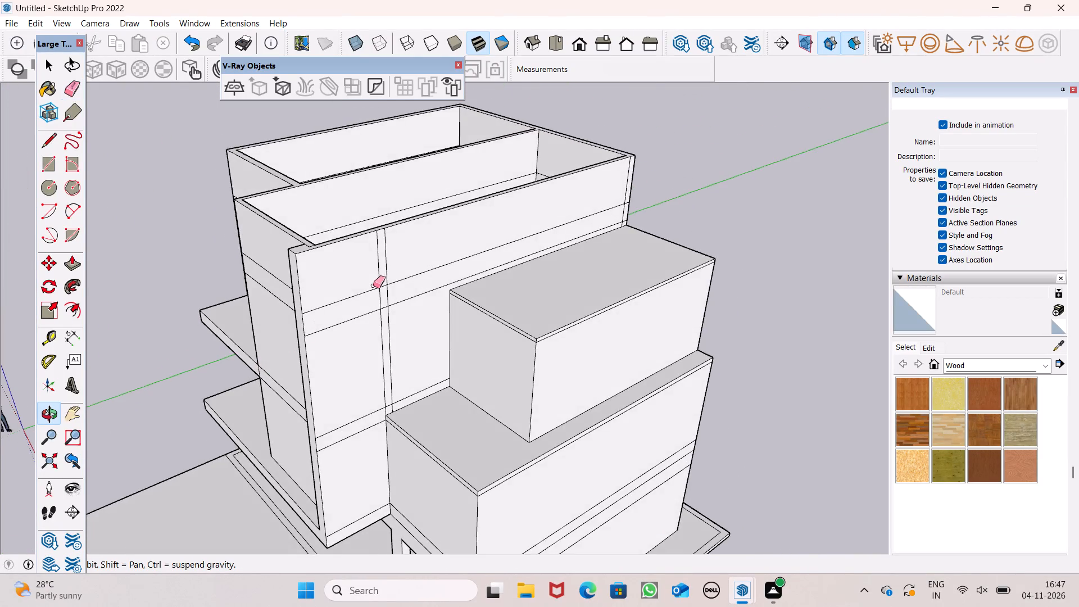
pyautogui.scroll(5, 375, 283)
pyautogui.moveTo(383, 262); pyautogui.dragTo(396, 255)
pyautogui.scroll(6, 389, 306)
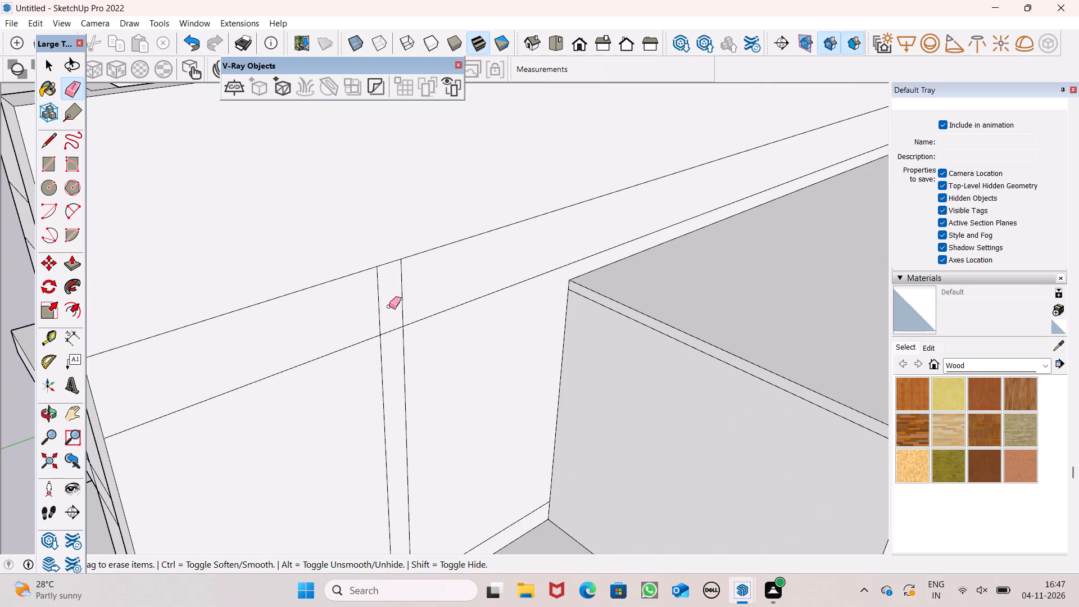
pyautogui.moveTo(374, 309); pyautogui.dragTo(403, 298)
pyautogui.moveTo(388, 373); pyautogui.dragTo(374, 382)
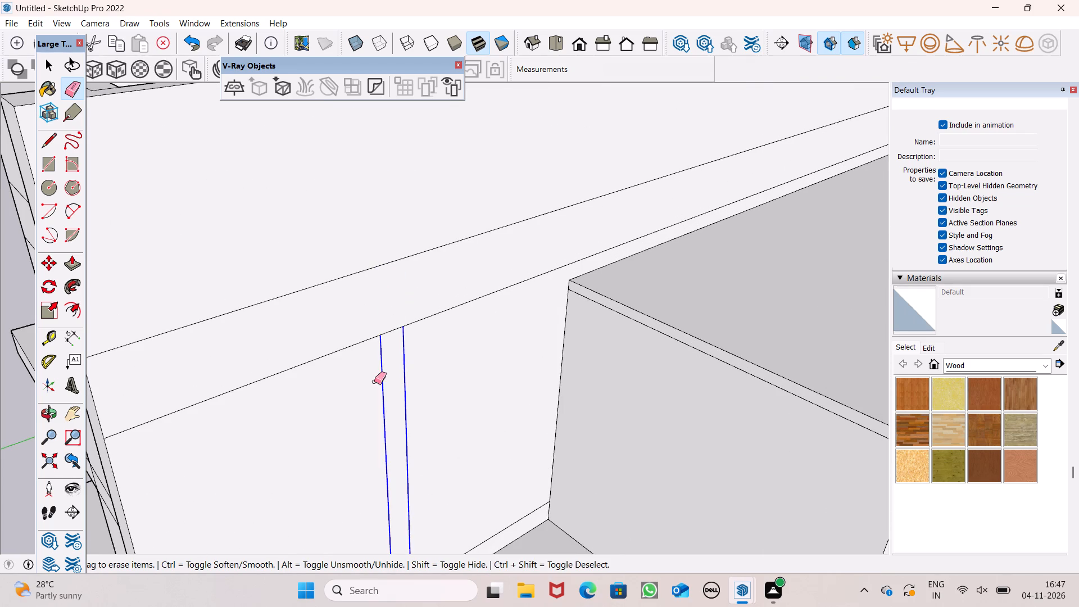
pyautogui.moveTo(374, 382); pyautogui.dragTo(374, 379)
# Erase the two short vertical lines left in the side wall's floor band at the lower roof's corner.
pyautogui.scroll(-7, 419, 259)
pyautogui.scroll(1, 420, 259)
pyautogui.scroll(-4, 428, 247)
pyautogui.moveTo(377, 472); pyautogui.dragTo(401, 407, button='middle')
pyautogui.scroll(9, 397, 415)
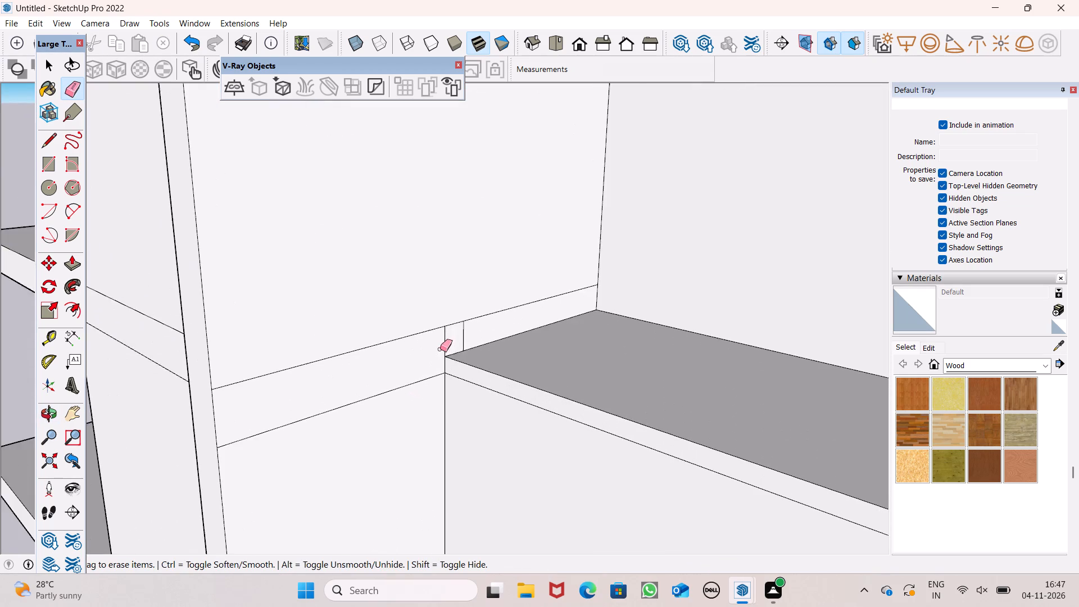
pyautogui.scroll(6, 451, 357)
pyautogui.moveTo(432, 338); pyautogui.dragTo(473, 318)
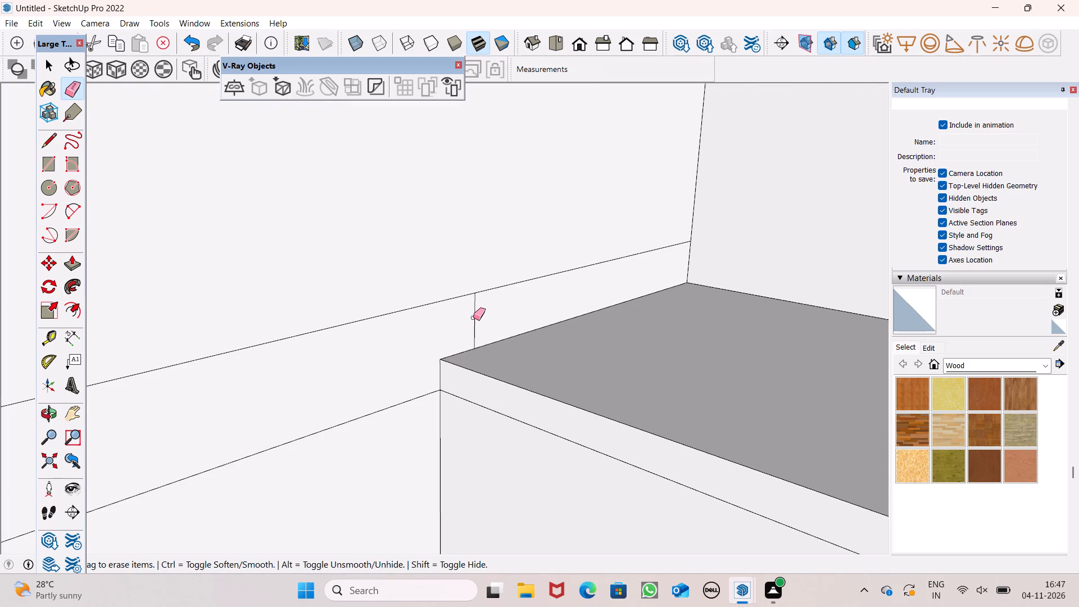
pyautogui.scroll(-6, 473, 286)
pyautogui.scroll(7, 474, 310)
pyautogui.click(474, 310)
# Examine the front facade and where the middle balcony slab meets the projecting front block.
pyautogui.scroll(-4, 465, 237)
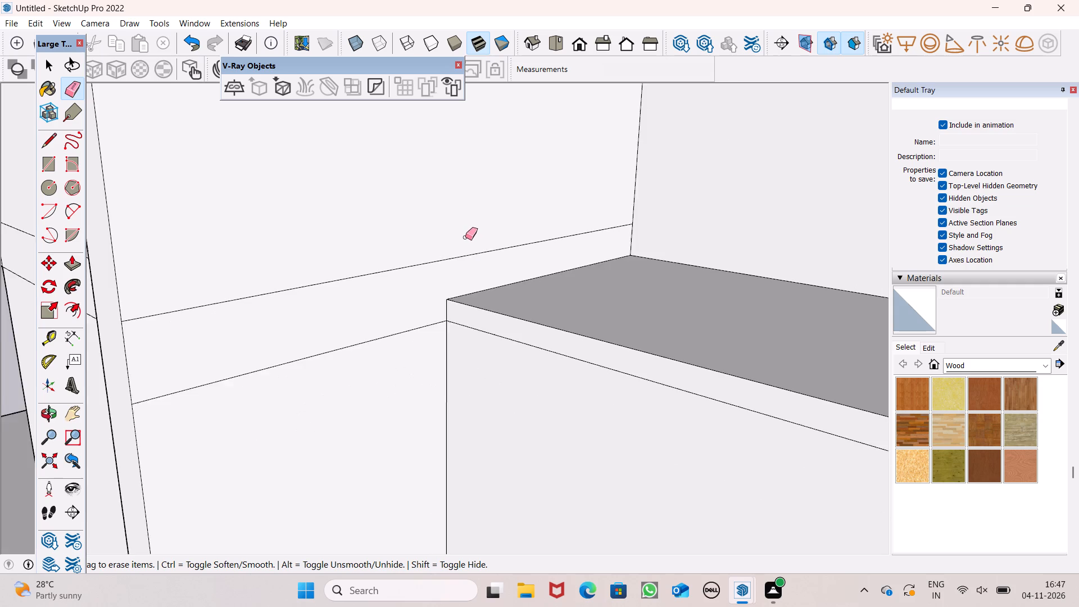
pyautogui.scroll(-5, 465, 237)
pyautogui.scroll(-10, 418, 290)
pyautogui.moveTo(406, 331); pyautogui.dragTo(541, 331, button='middle')
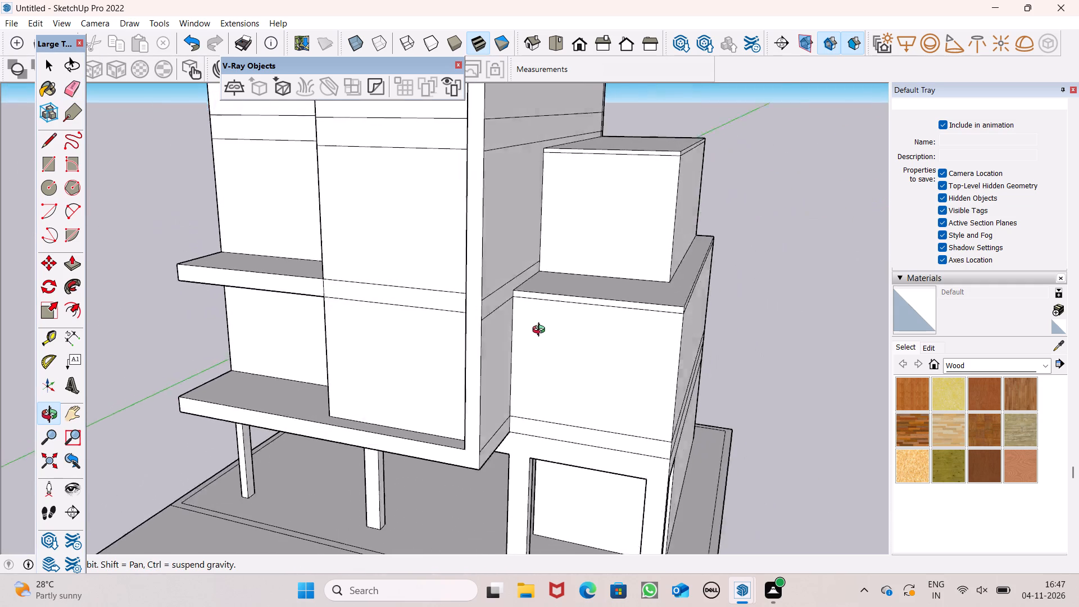
pyautogui.moveTo(541, 331); pyautogui.dragTo(822, 440, button='middle')
pyautogui.scroll(1, 788, 429)
pyautogui.scroll(-2, 633, 378)
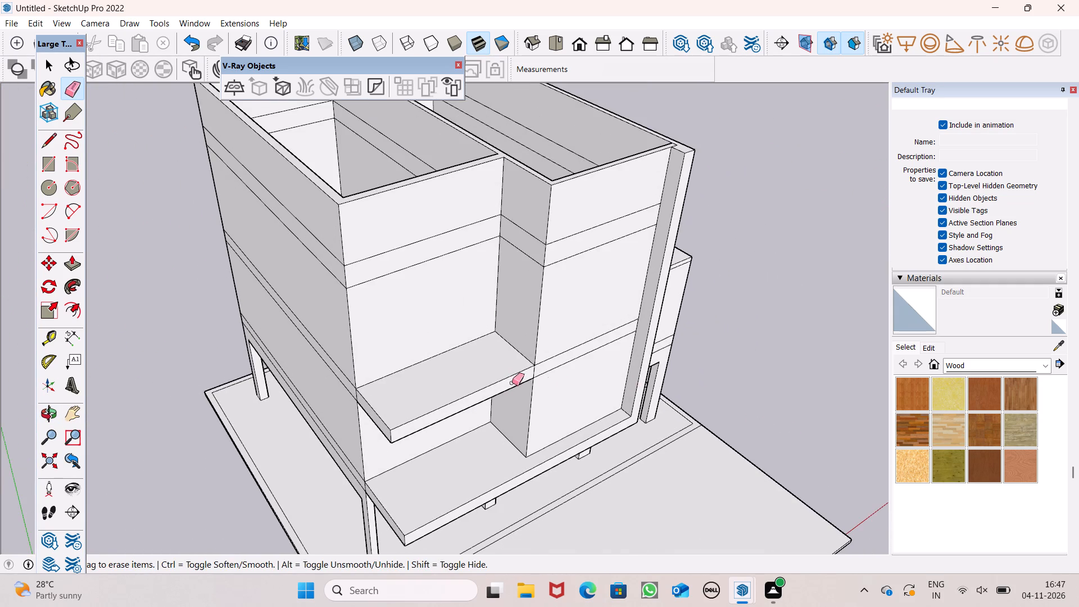
pyautogui.scroll(10, 524, 377)
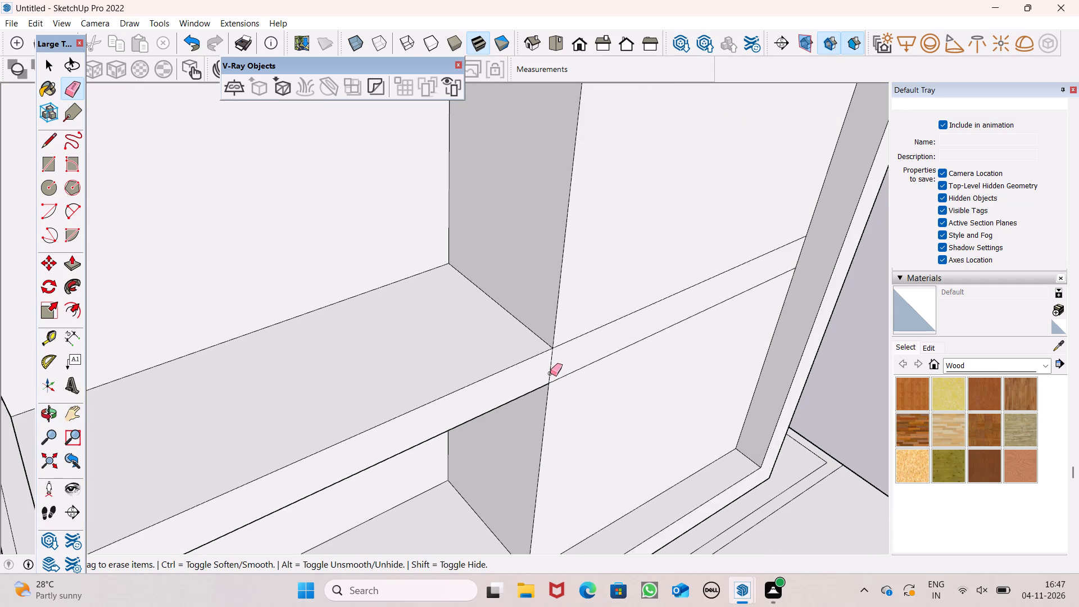
pyautogui.scroll(-7, 507, 400)
pyautogui.scroll(-4, 585, 424)
pyautogui.moveTo(579, 436); pyautogui.dragTo(420, 318, button='middle')
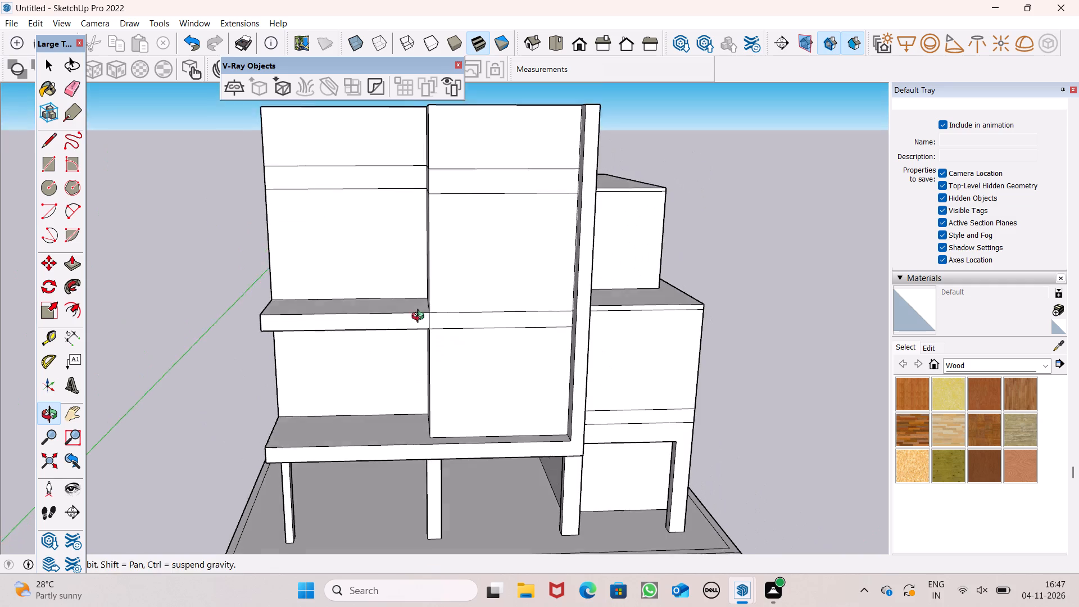
pyautogui.moveTo(420, 318); pyautogui.dragTo(420, 311, button='middle')
pyautogui.scroll(-2, 507, 341)
pyautogui.moveTo(556, 407); pyautogui.dragTo(496, 316, button='middle')
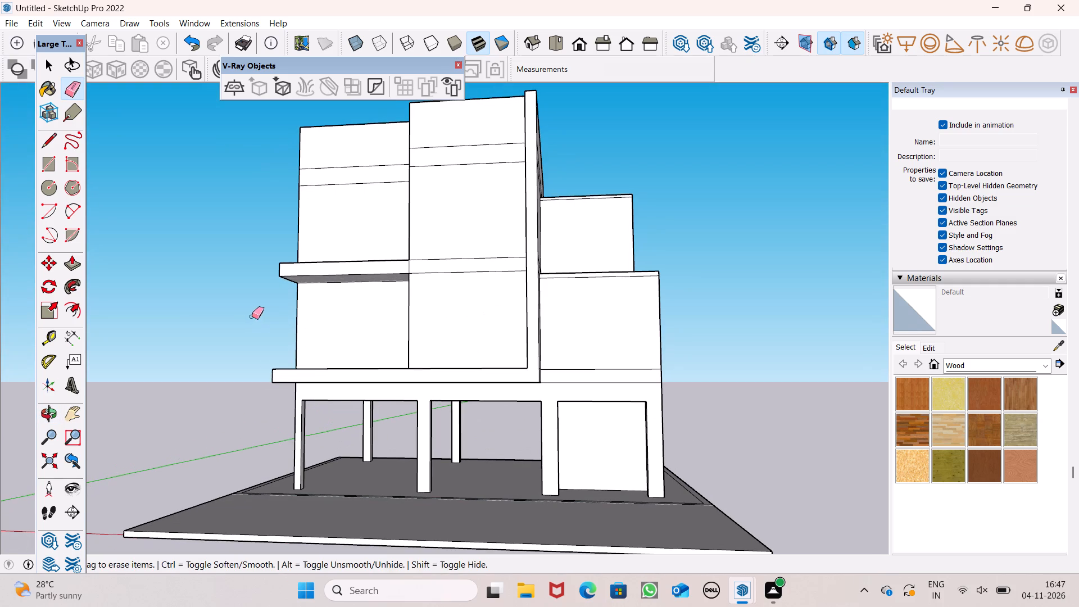
# Examine the whole building from the side, above and front, including the open-topped tall block and both balcony slabs.
pyautogui.moveTo(266, 319); pyautogui.dragTo(161, 334, button='middle')
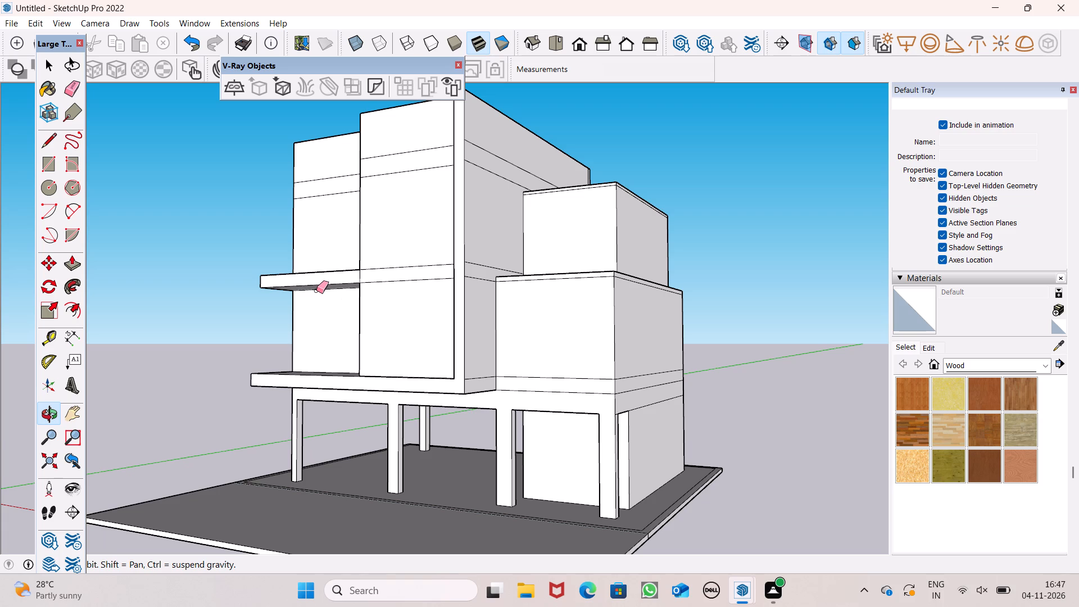
pyautogui.scroll(-4, 519, 275)
pyautogui.scroll(-2, 555, 161)
pyautogui.moveTo(497, 287); pyautogui.dragTo(622, 403, button='middle')
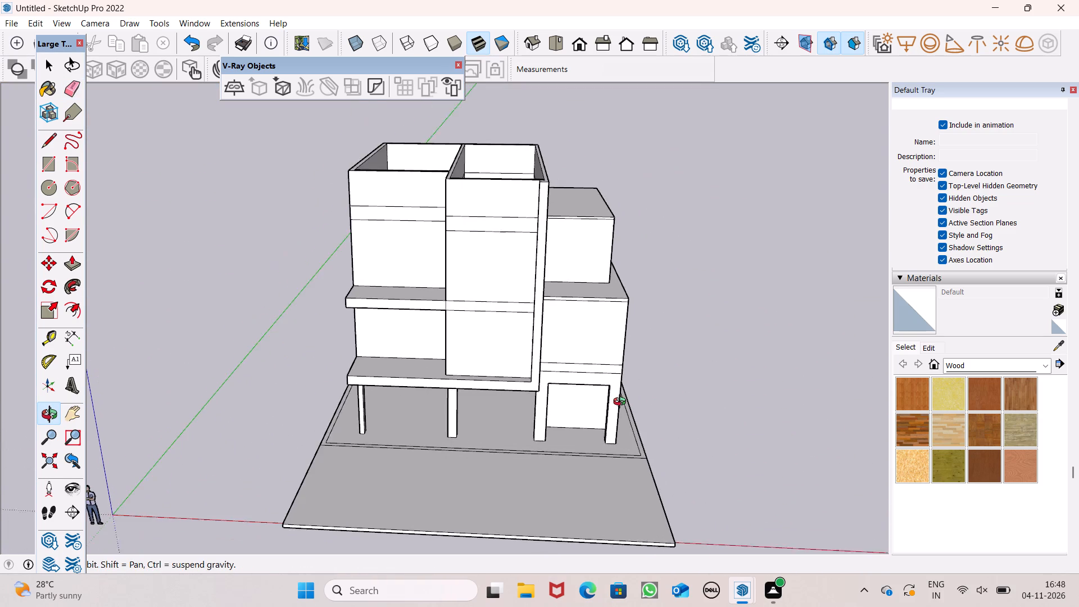
pyautogui.moveTo(622, 403); pyautogui.dragTo(620, 399, button='middle')
pyautogui.scroll(3, 502, 164)
pyautogui.scroll(-1, 513, 193)
pyautogui.scroll(1, 515, 203)
pyautogui.scroll(-2, 518, 209)
pyautogui.moveTo(540, 220); pyautogui.dragTo(547, 283, button='middle')
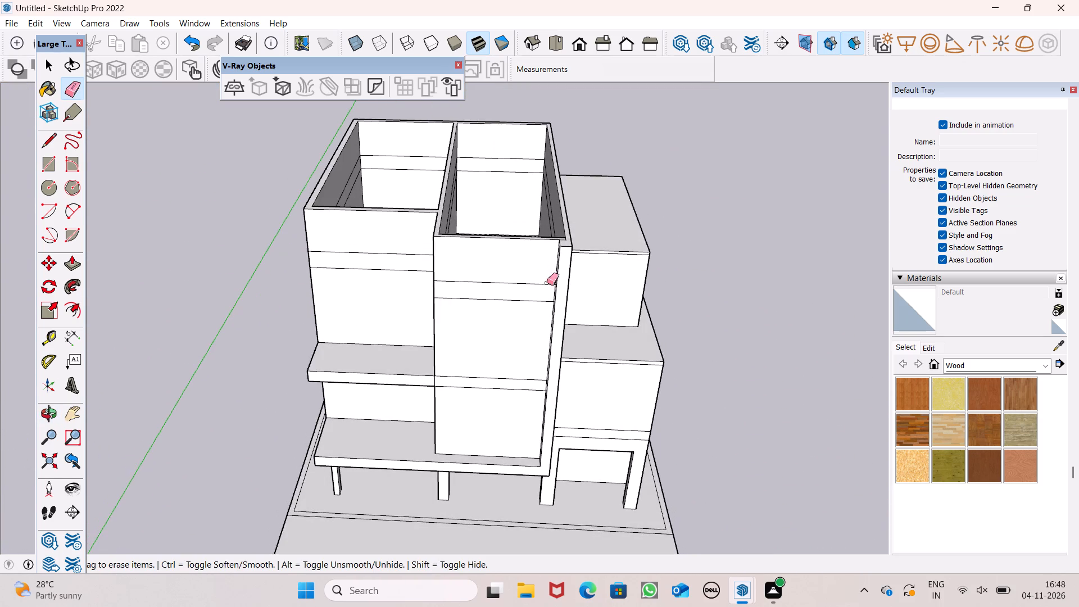
pyautogui.moveTo(547, 283); pyautogui.dragTo(548, 286, button='middle')
pyautogui.scroll(-3, 558, 239)
pyautogui.scroll(-3, 622, 228)
pyautogui.moveTo(616, 238); pyautogui.dragTo(599, 266, button='middle')
pyautogui.scroll(2, 501, 234)
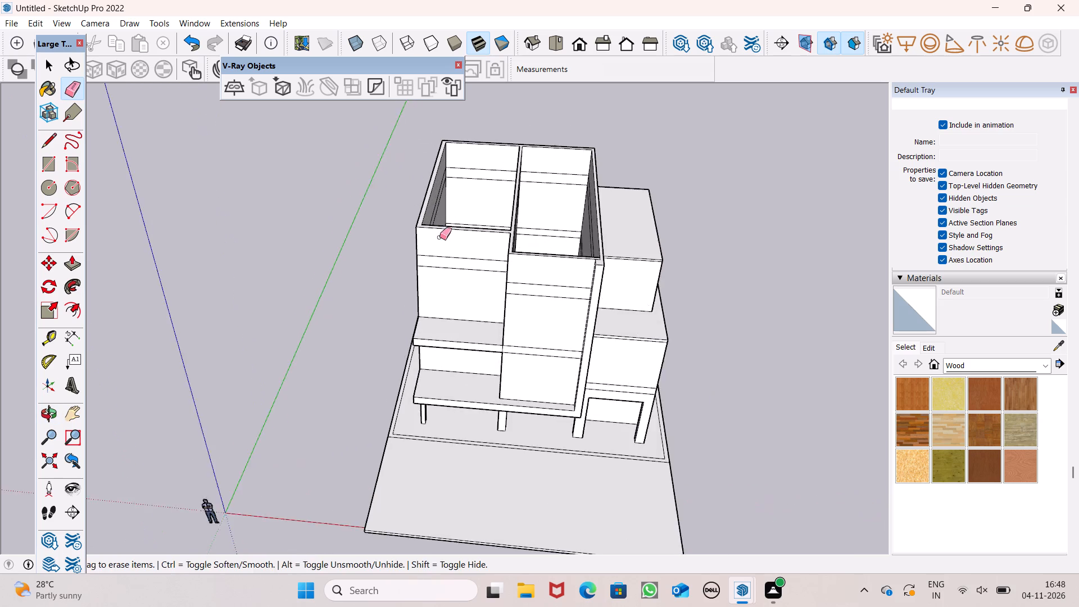
pyautogui.scroll(4, 439, 237)
pyautogui.moveTo(468, 222); pyautogui.dragTo(491, 126, button='middle')
pyautogui.scroll(1, 491, 126)
pyautogui.scroll(-2, 529, 192)
pyautogui.moveTo(516, 259); pyautogui.dragTo(489, 187, button='middle')
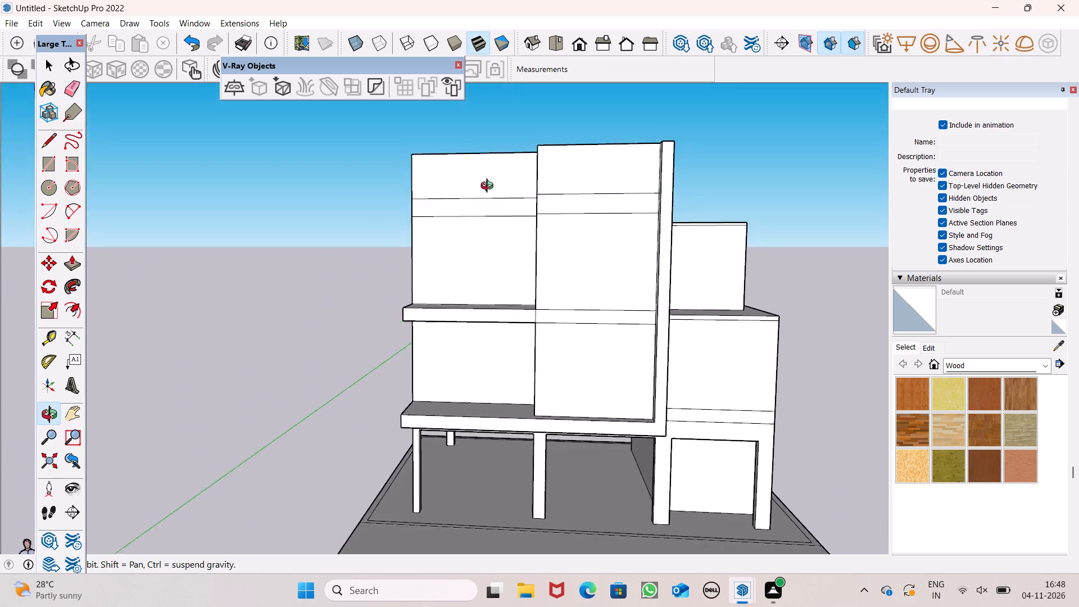
pyautogui.moveTo(489, 187); pyautogui.dragTo(475, 321, button='middle')
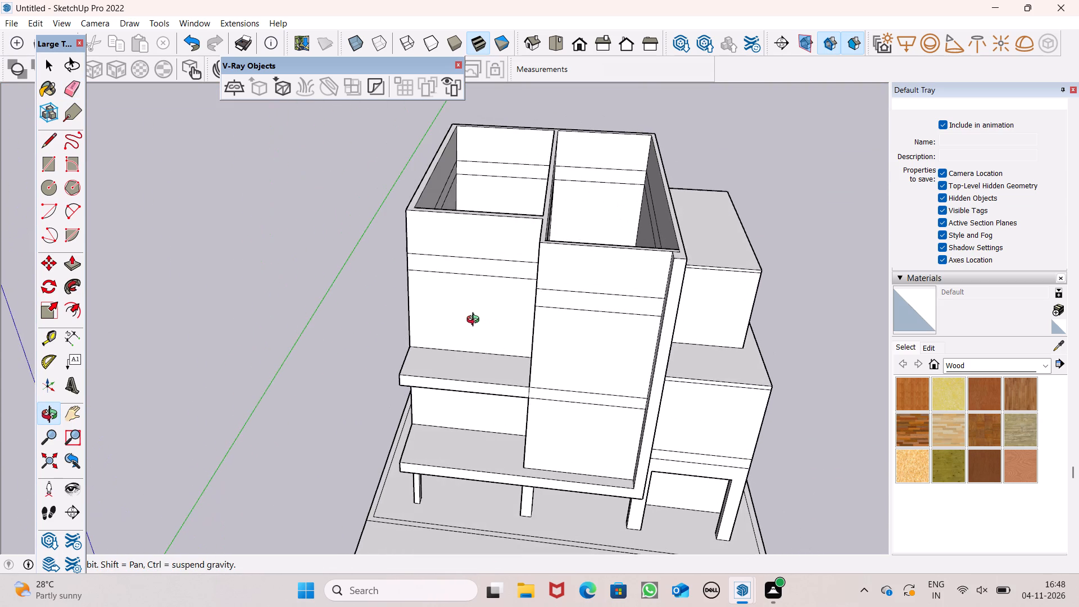
pyautogui.moveTo(475, 321); pyautogui.dragTo(515, 253, button='middle')
pyautogui.scroll(2, 573, 413)
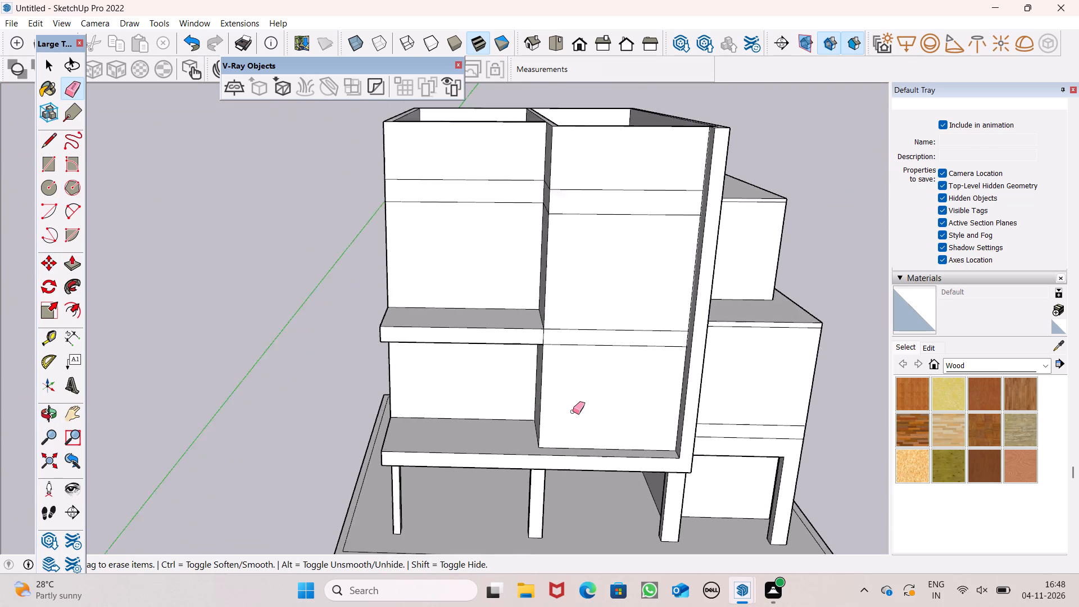
pyautogui.scroll(6, 573, 411)
pyautogui.scroll(3, 506, 515)
pyautogui.scroll(-9, 649, 268)
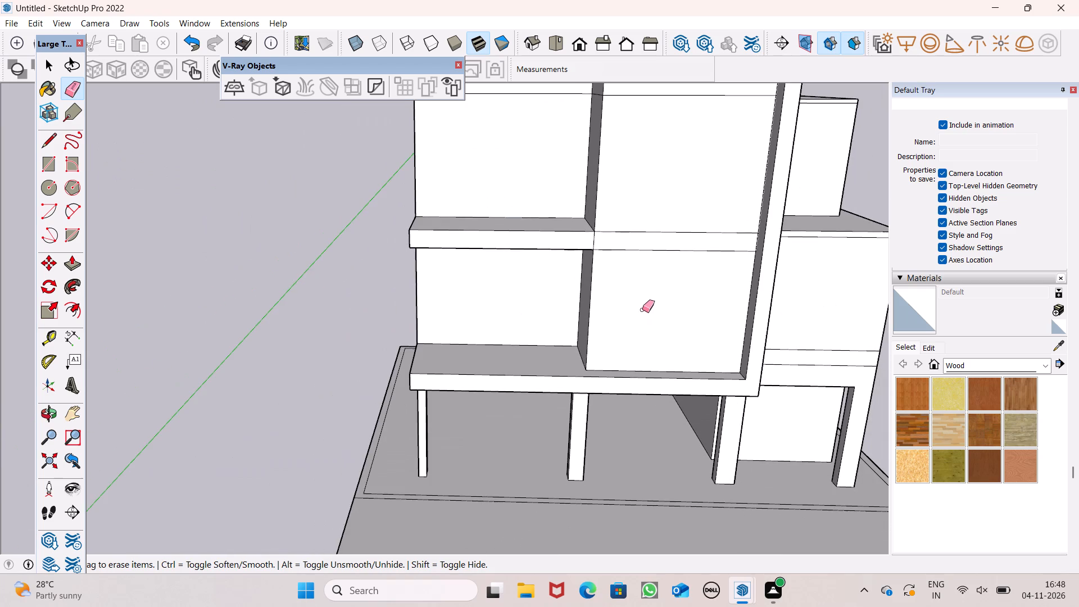
# Erase the short vertical line separating the middle balcony slab's front face from the projecting block's floor band.
pyautogui.scroll(4, 613, 223)
pyautogui.scroll(4, 601, 270)
pyautogui.moveTo(582, 248); pyautogui.dragTo(582, 247)
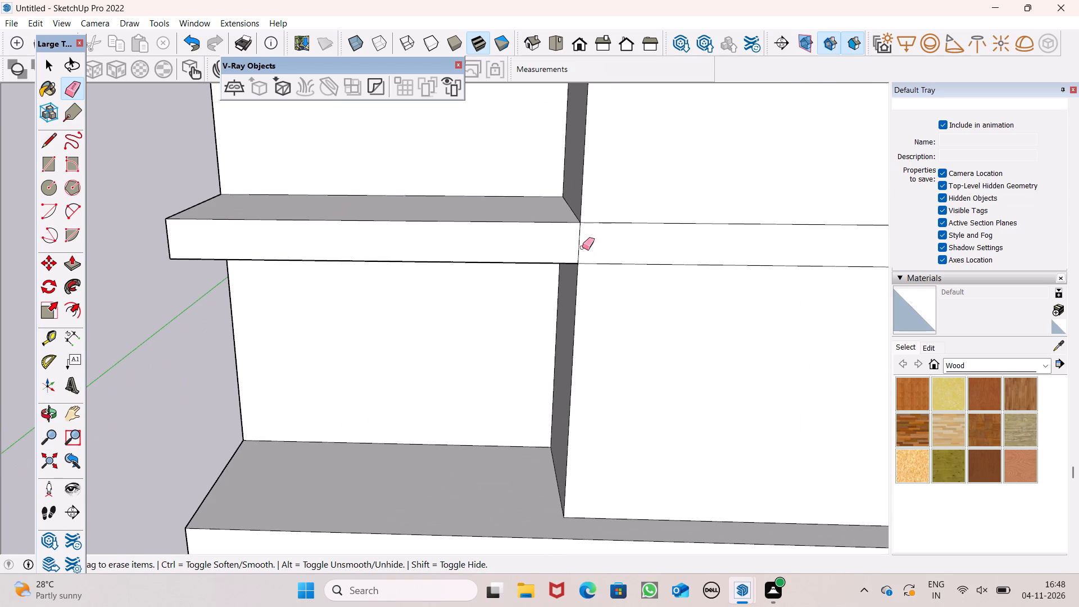
pyautogui.moveTo(582, 247); pyautogui.dragTo(574, 247)
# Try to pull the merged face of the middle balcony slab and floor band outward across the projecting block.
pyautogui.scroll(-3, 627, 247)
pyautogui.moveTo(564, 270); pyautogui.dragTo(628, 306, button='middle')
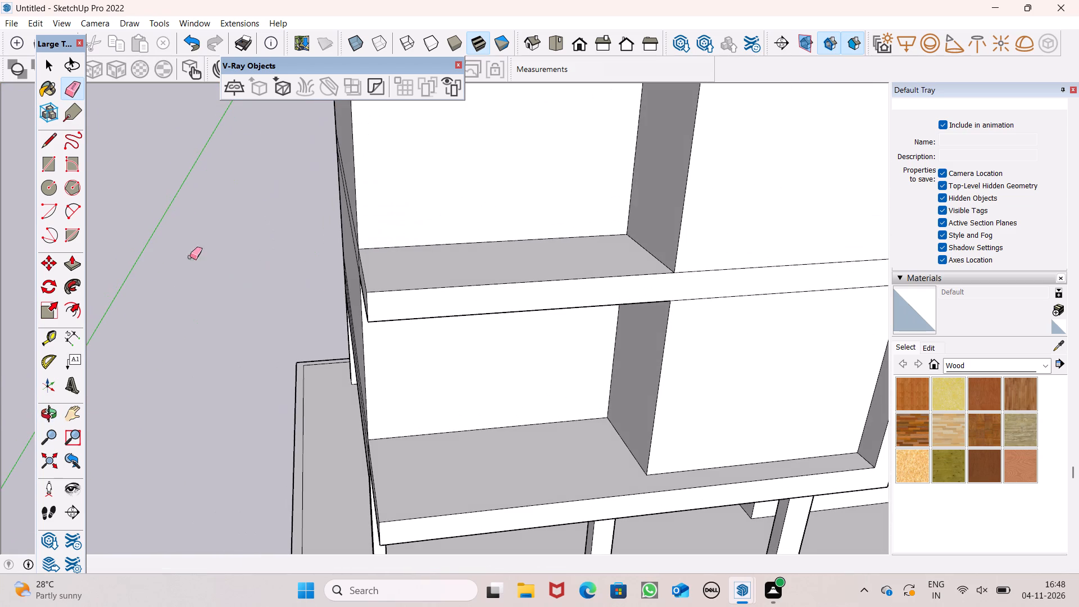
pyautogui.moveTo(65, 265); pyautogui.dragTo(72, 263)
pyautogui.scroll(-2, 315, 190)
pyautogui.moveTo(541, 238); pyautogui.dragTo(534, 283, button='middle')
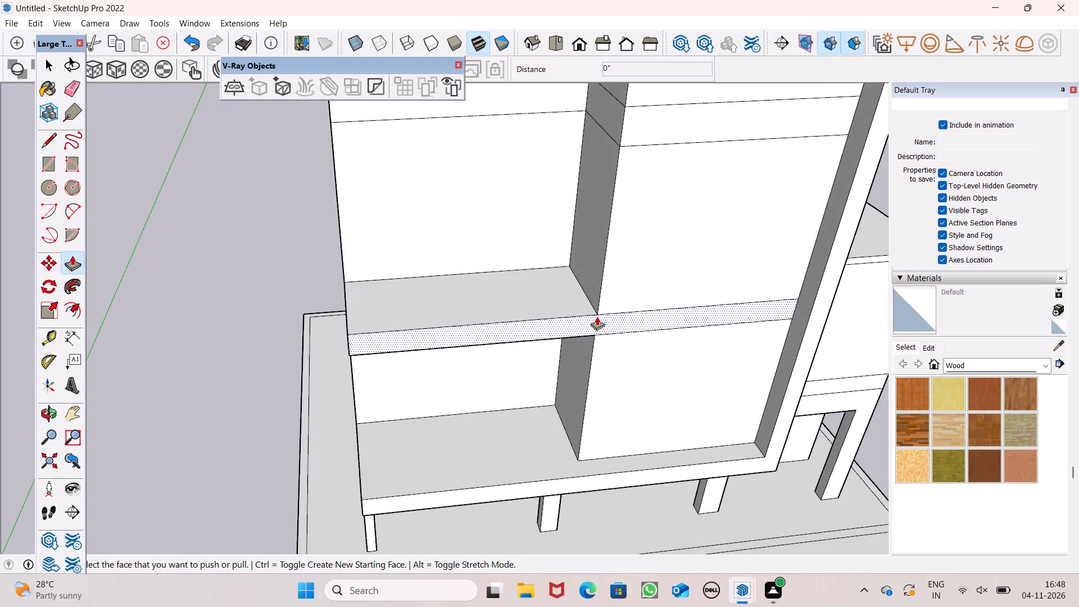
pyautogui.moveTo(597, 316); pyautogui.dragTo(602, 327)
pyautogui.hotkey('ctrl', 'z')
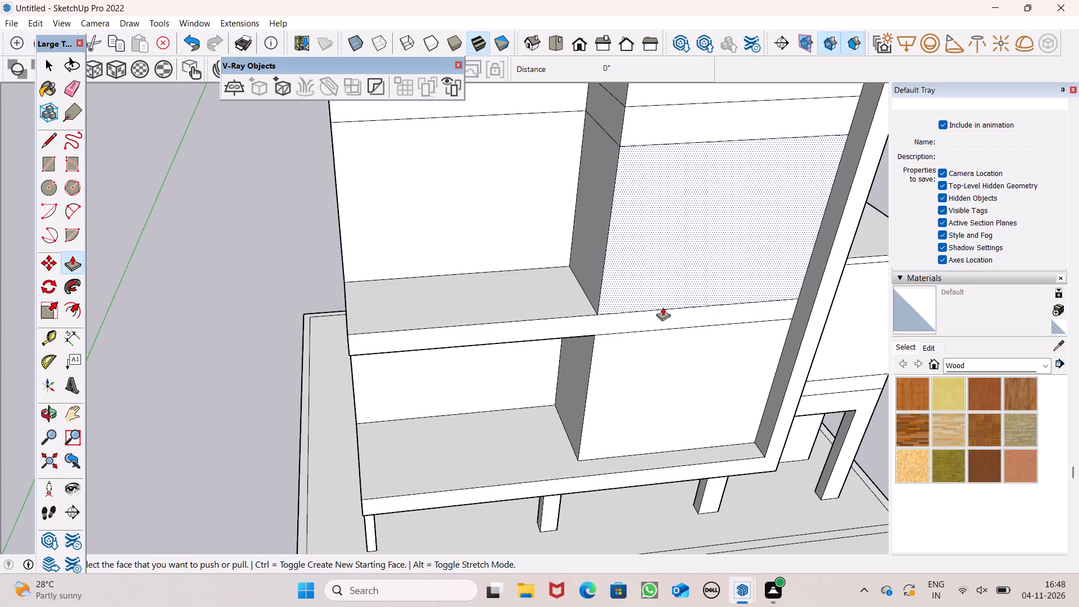
# Draw a short vertical line across the projecting block's middle floor band, splitting it partway towards the outer side wall.
pyautogui.moveTo(673, 338); pyautogui.dragTo(633, 311, button='middle')
pyautogui.click(45, 141)
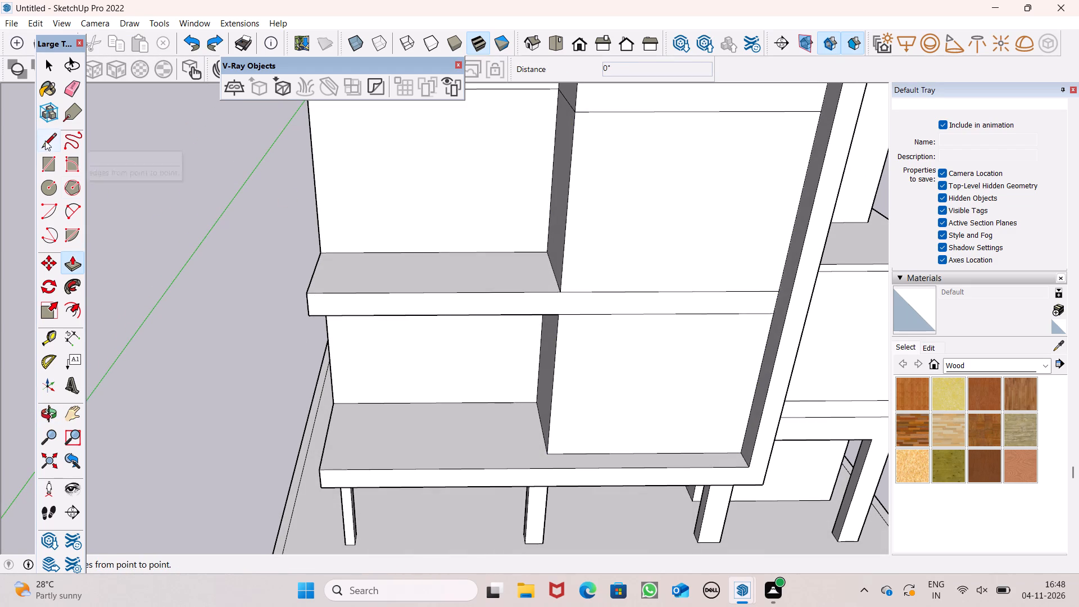
pyautogui.scroll(3, 684, 300)
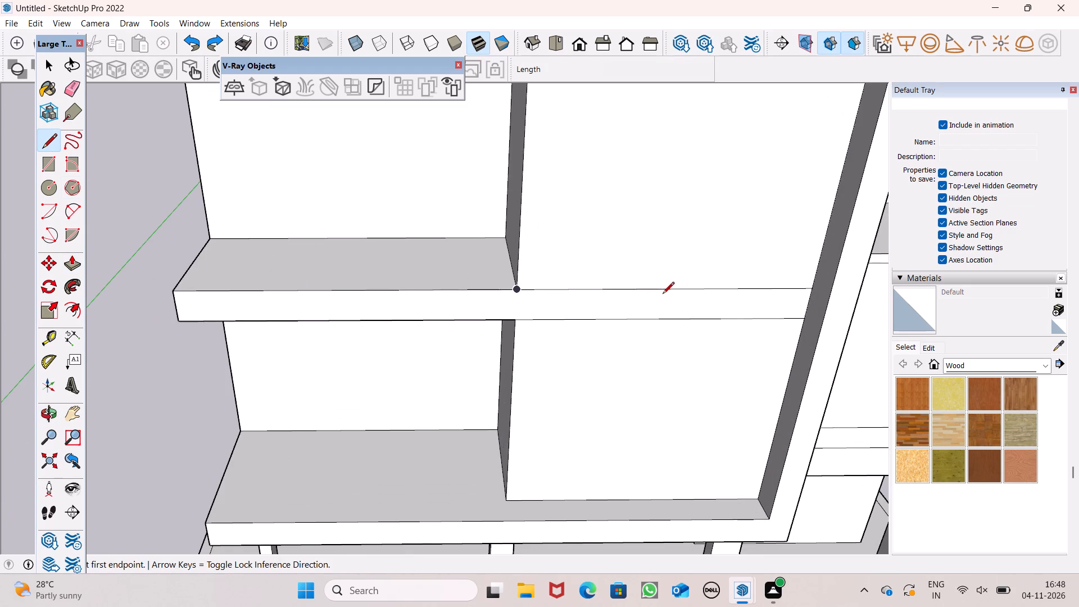
pyautogui.click(702, 289)
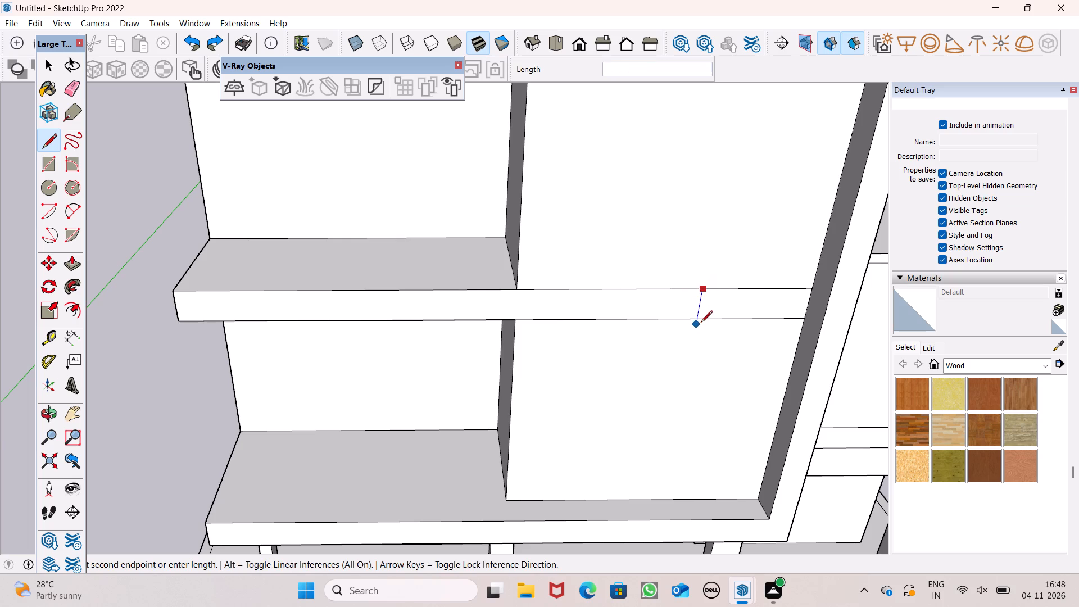
pyautogui.click(701, 321)
# Pull the middle balcony slab's front face outward, extending the slab across the projecting block as far as the dividing line.
pyautogui.scroll(-5, 681, 308)
pyautogui.moveTo(683, 314); pyautogui.dragTo(737, 292, button='middle')
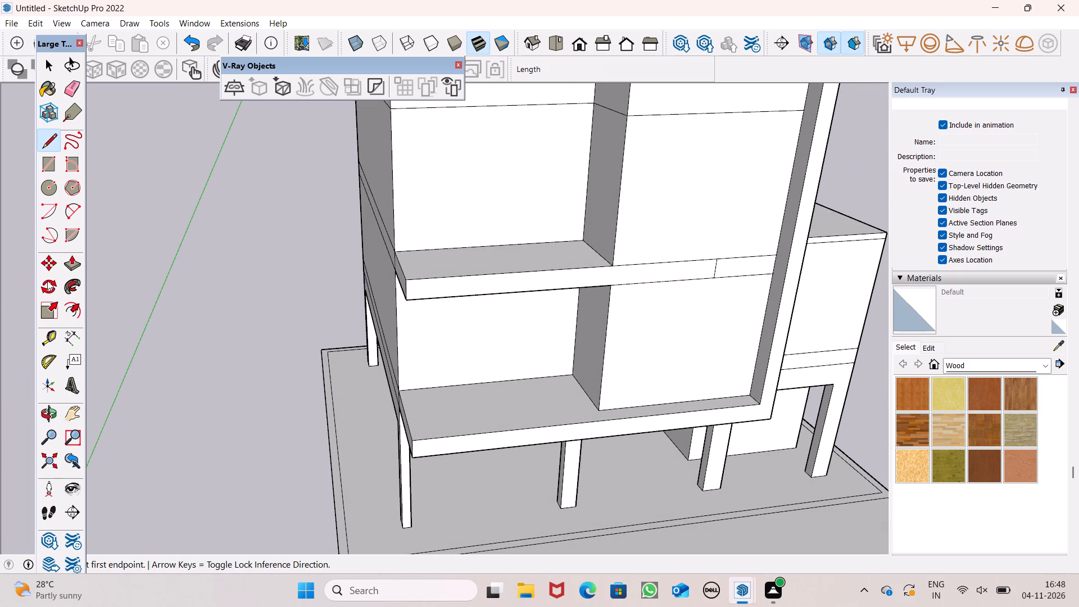
pyautogui.click(67, 264)
pyautogui.scroll(2, 663, 250)
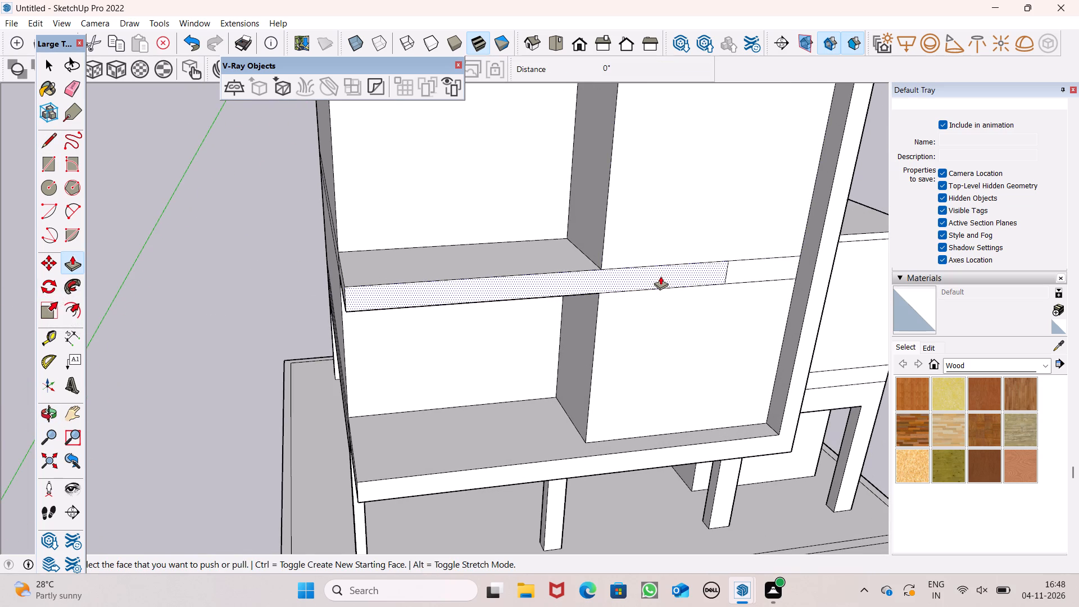
pyautogui.moveTo(660, 277); pyautogui.dragTo(665, 286)
pyautogui.scroll(-5, 629, 235)
pyautogui.moveTo(659, 305); pyautogui.dragTo(829, 53, button='middle')
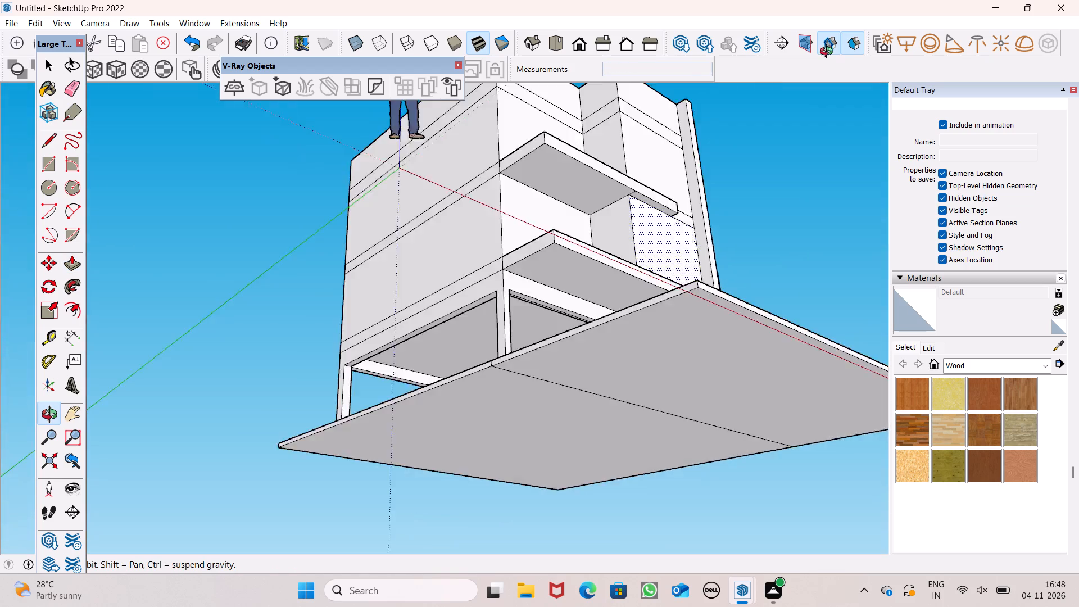
pyautogui.moveTo(829, 53); pyautogui.dragTo(858, 200, button='middle')
pyautogui.moveTo(654, 219); pyautogui.dragTo(587, 187, button='middle')
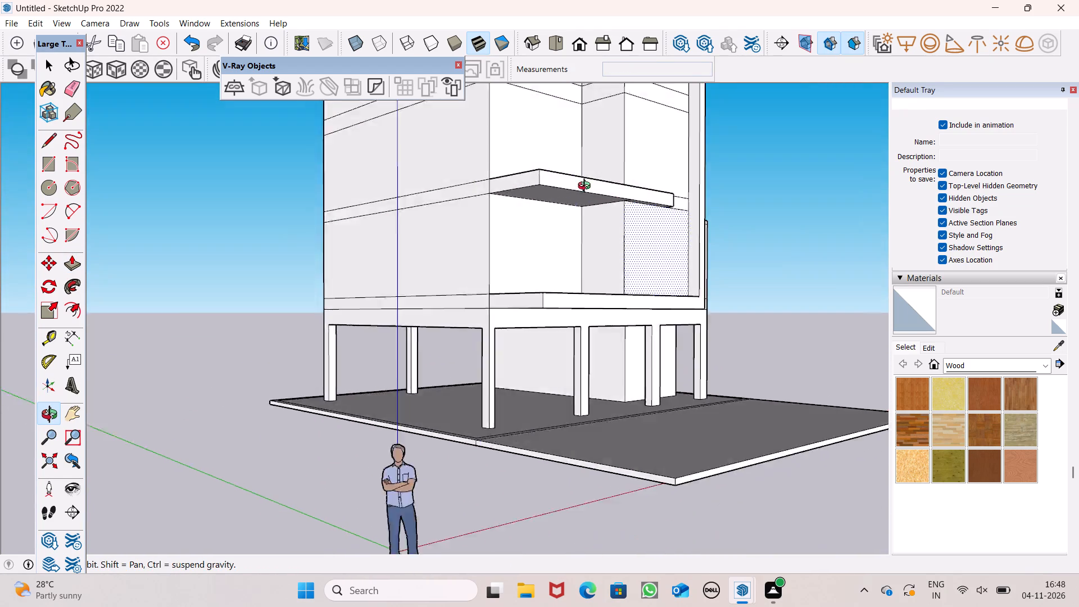
pyautogui.moveTo(587, 187); pyautogui.dragTo(549, 407, button='middle')
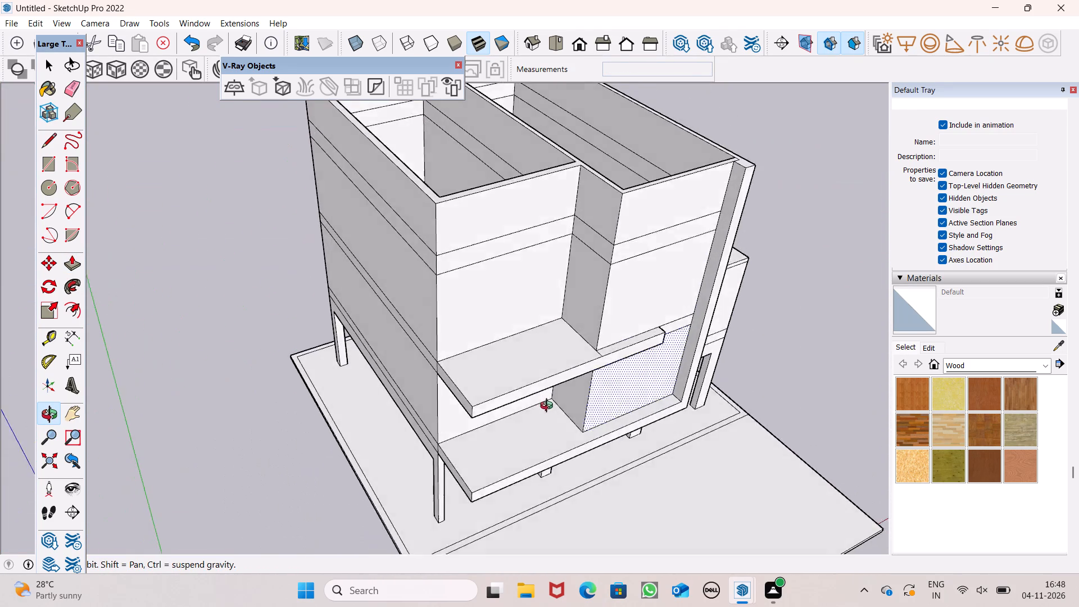
pyautogui.moveTo(549, 407); pyautogui.dragTo(571, 460, button='middle')
pyautogui.scroll(5, 659, 373)
pyautogui.moveTo(643, 386); pyautogui.dragTo(648, 391)
pyautogui.scroll(-3, 552, 321)
pyautogui.moveTo(585, 387); pyautogui.dragTo(446, 267, button='middle')
pyautogui.press('space')
# Draw a line about 7' 1 1/2" long across the middle balcony slab's top, from wall to front edge near its outer end.
pyautogui.scroll(-4, 446, 267)
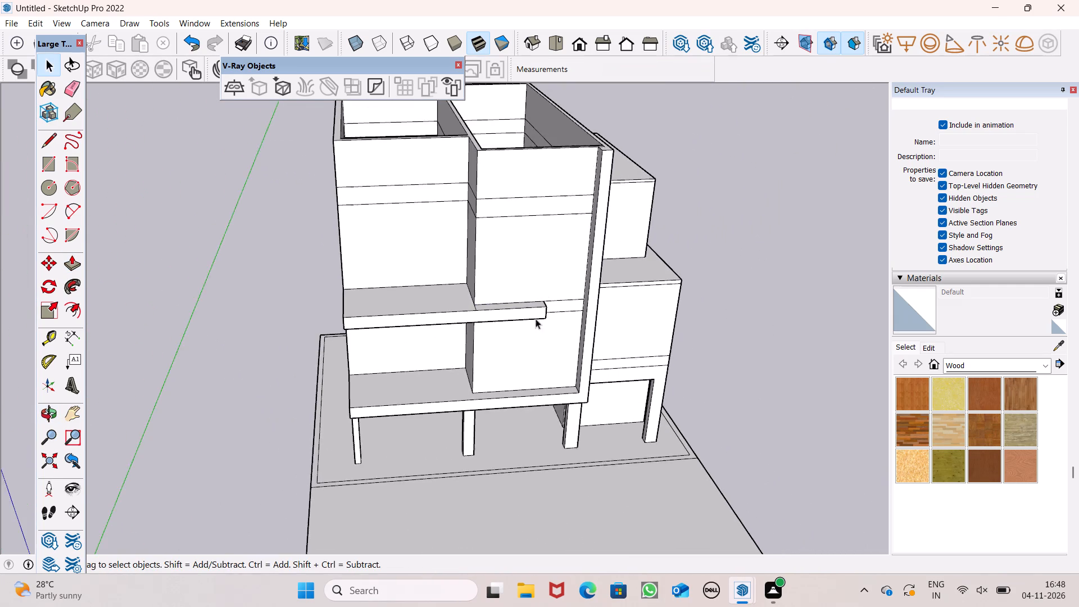
pyautogui.moveTo(646, 363); pyautogui.dragTo(633, 346, button='middle')
pyautogui.scroll(-6, 704, 350)
pyautogui.scroll(6, 451, 200)
pyautogui.scroll(-2, 472, 218)
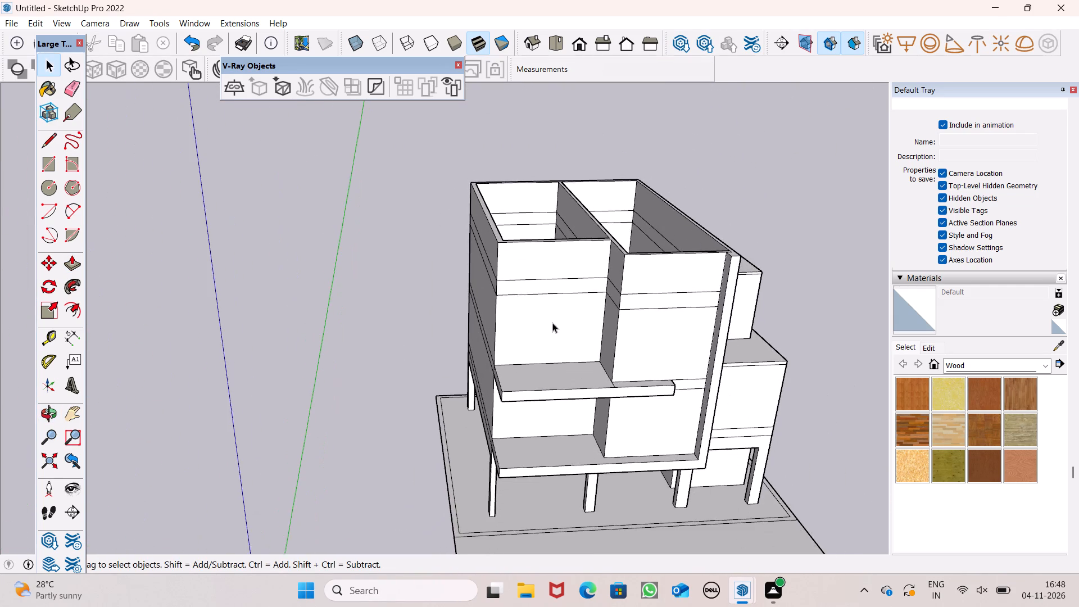
pyautogui.moveTo(552, 321); pyautogui.dragTo(527, 346, button='middle')
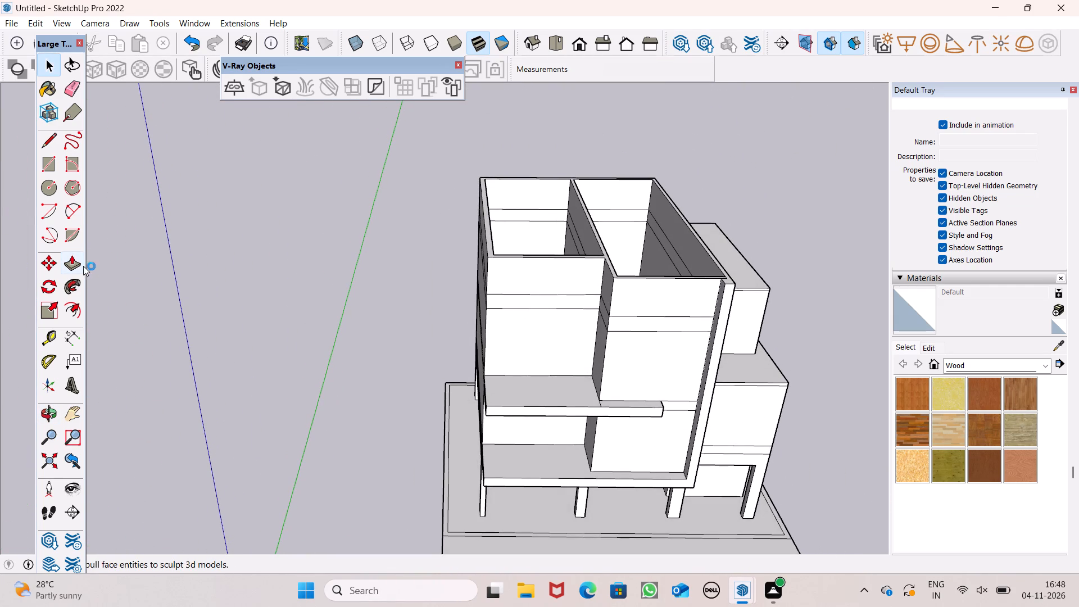
pyautogui.click(70, 265)
pyautogui.click(37, 142)
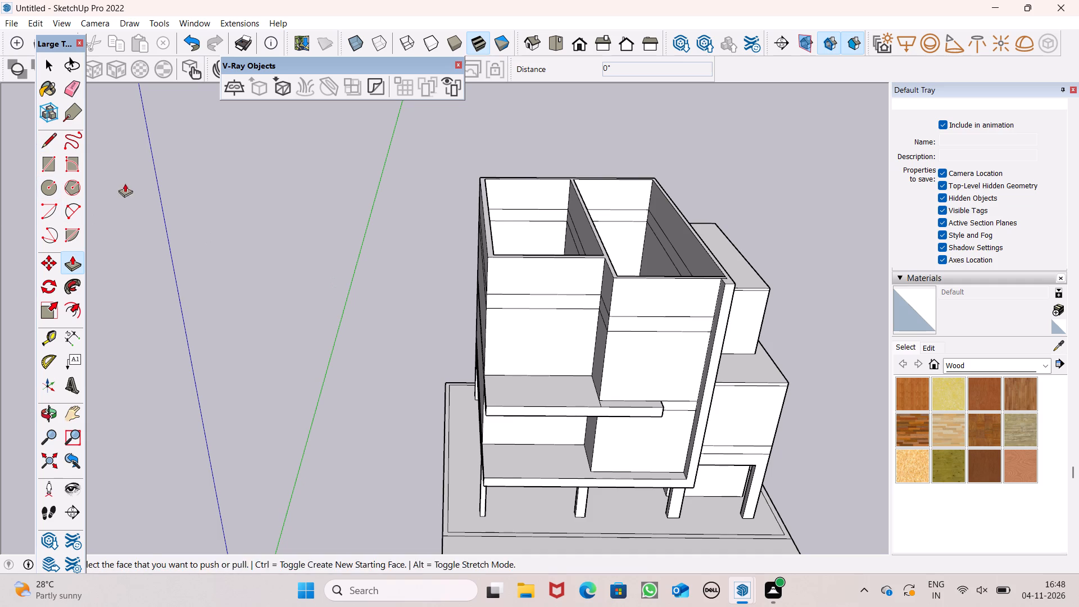
pyautogui.click(42, 143)
pyautogui.scroll(2, 515, 409)
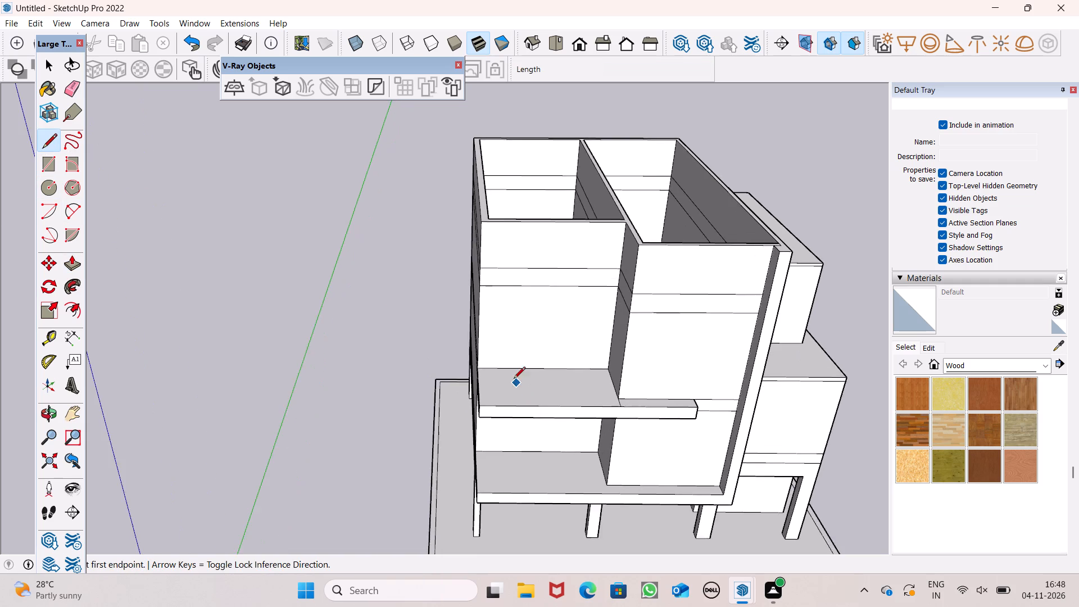
pyautogui.scroll(6, 510, 379)
pyautogui.scroll(-3, 514, 283)
pyautogui.moveTo(539, 344); pyautogui.dragTo(525, 423, button='middle')
pyautogui.scroll(3, 525, 423)
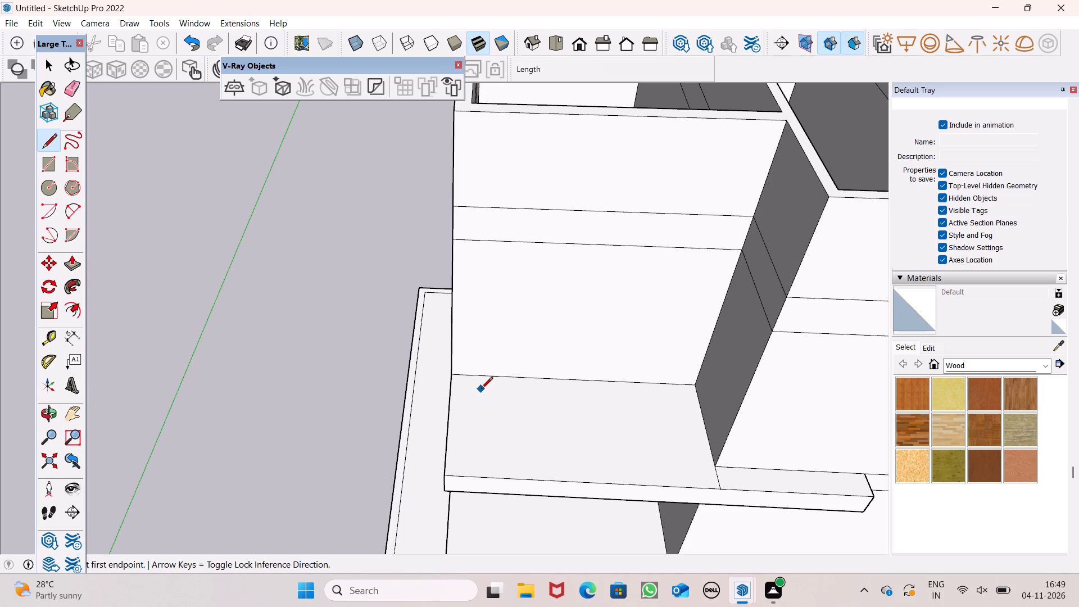
pyautogui.scroll(1, 432, 364)
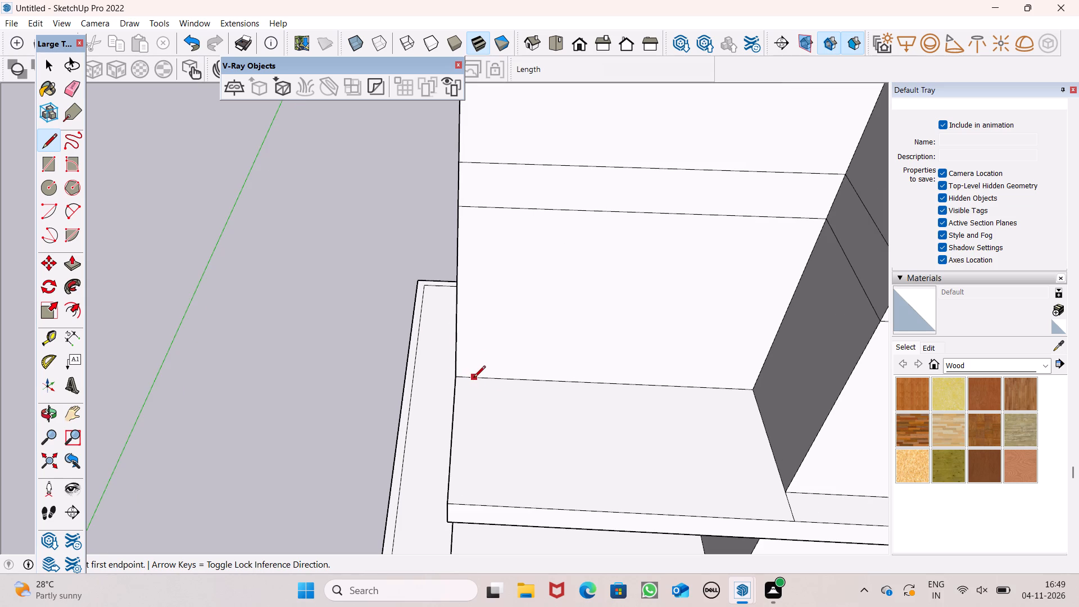
pyautogui.click(474, 378)
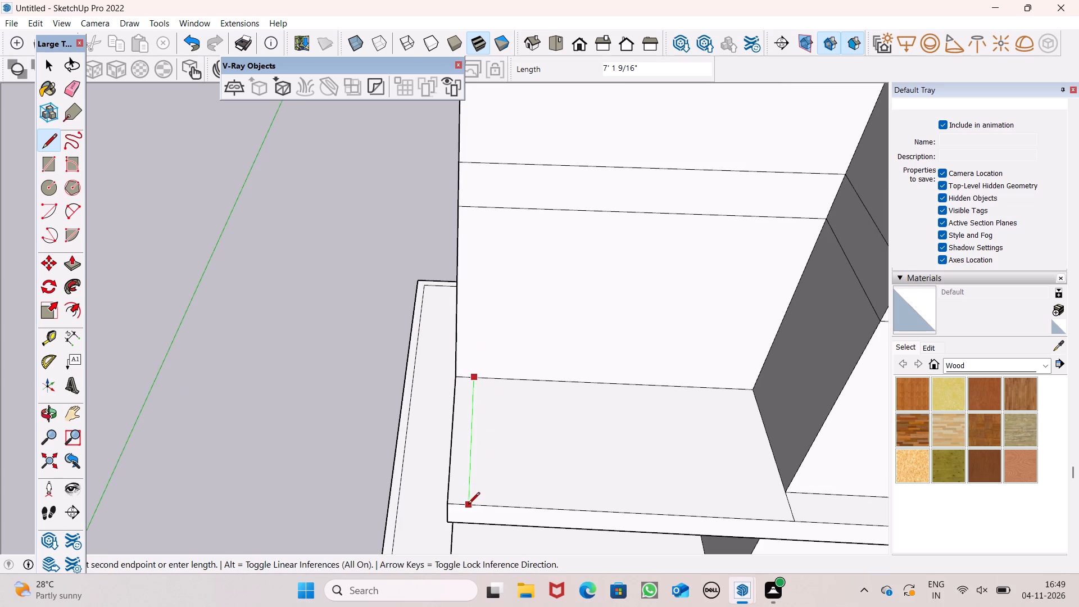
pyautogui.moveTo(468, 505); pyautogui.dragTo(468, 494)
pyautogui.scroll(-7, 492, 396)
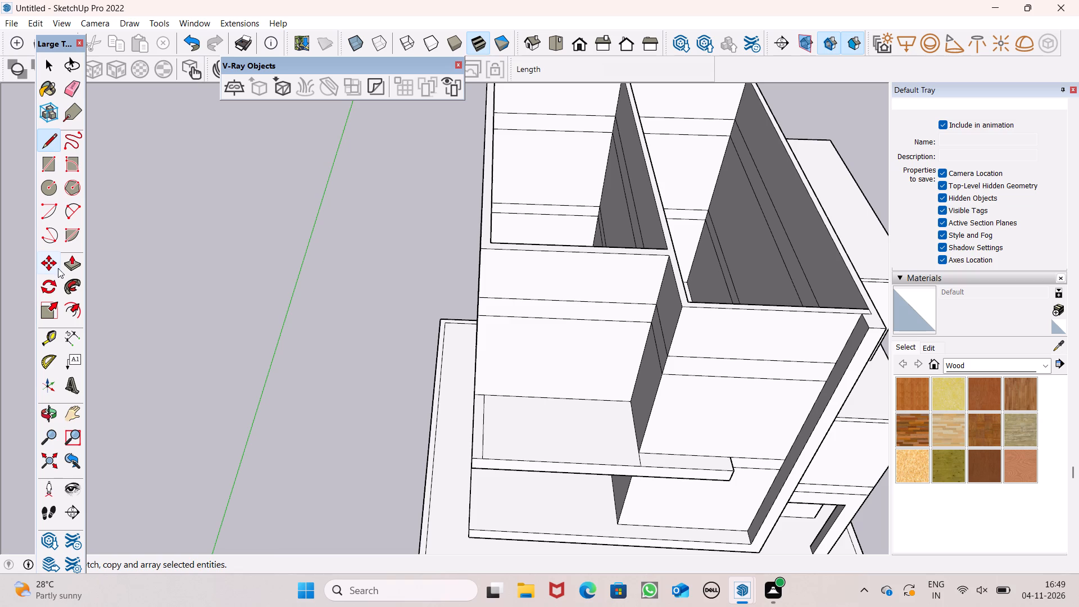
# Pull the recessed wall's upper floor band outward 5' 8 13/16" as an upper balcony slab.
pyautogui.click(65, 260)
pyautogui.scroll(-2, 600, 392)
pyautogui.scroll(3, 538, 389)
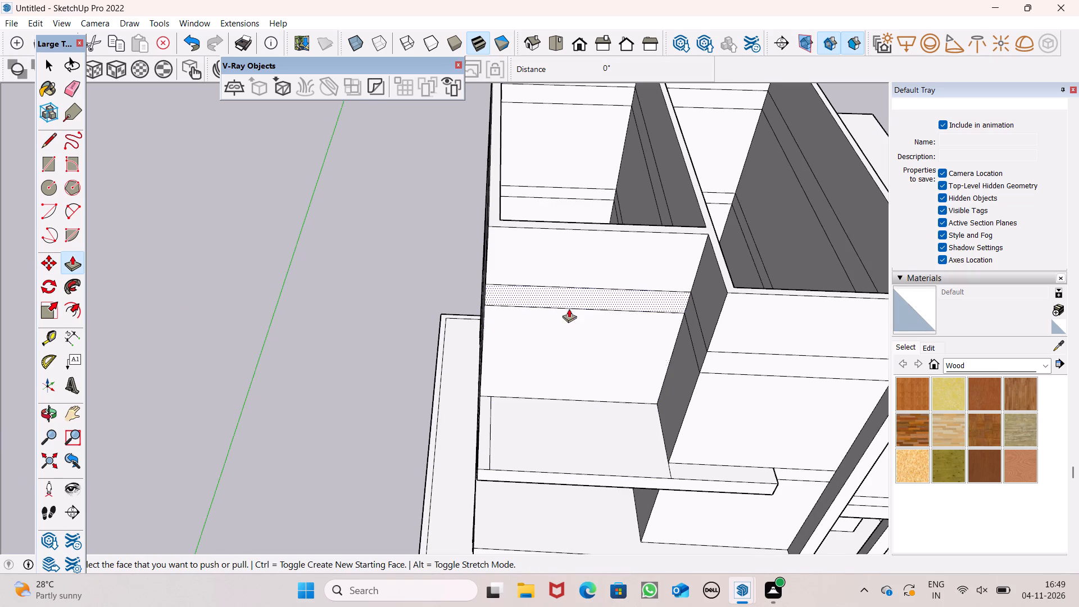
pyautogui.scroll(-2, 590, 301)
pyautogui.moveTo(613, 355); pyautogui.dragTo(581, 368, button='middle')
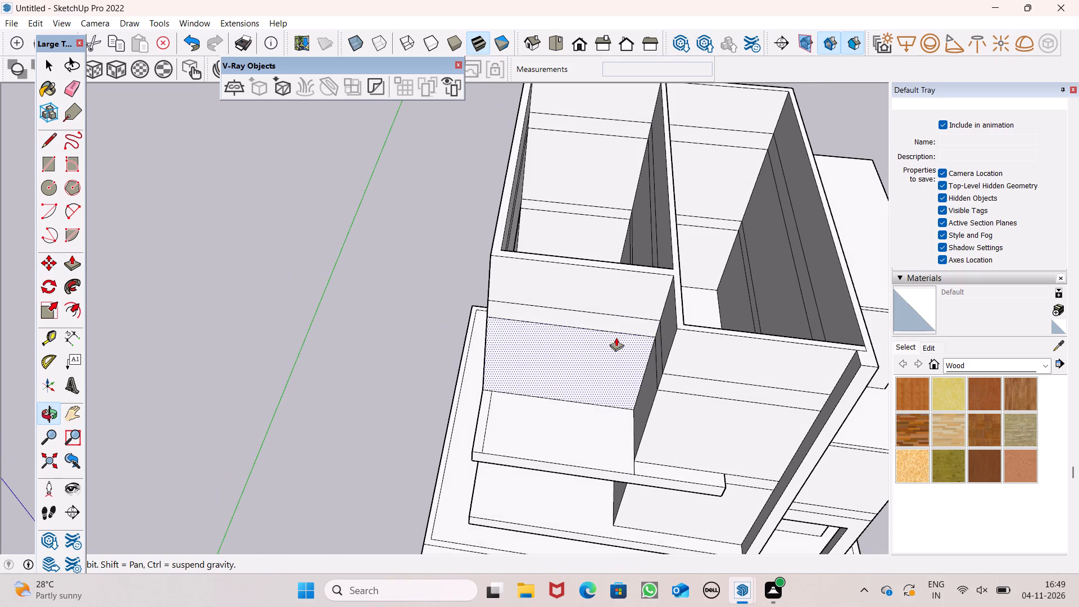
pyautogui.moveTo(625, 323); pyautogui.dragTo(654, 387)
pyautogui.scroll(-4, 545, 282)
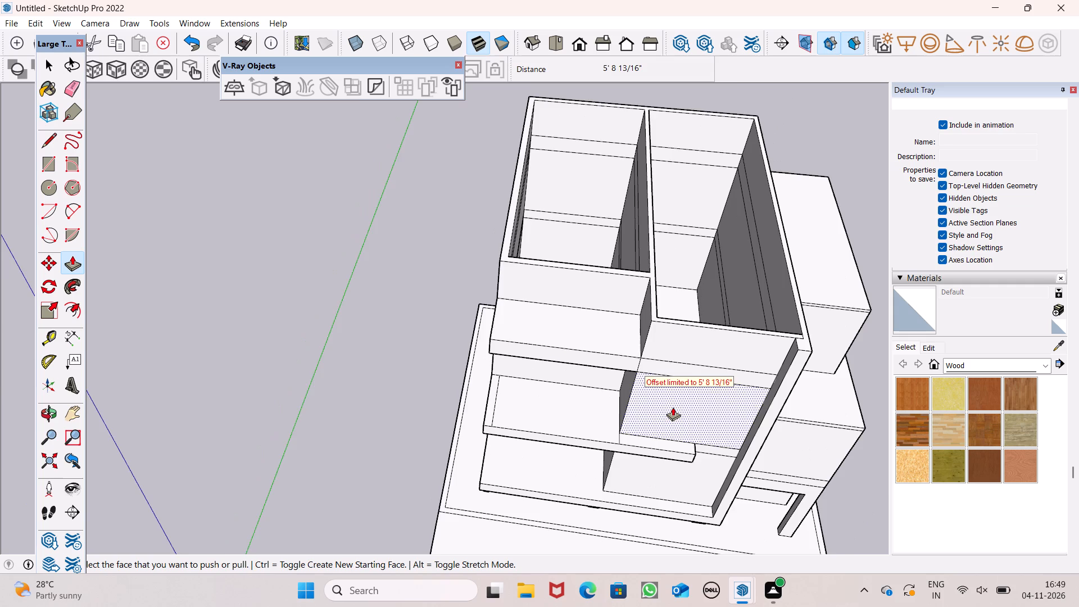
# Pull the upper balcony slab's front face a further 1' 4 3/4" outward, past the projecting block's face.
pyautogui.scroll(3, 673, 407)
pyautogui.scroll(-2, 517, 294)
pyautogui.scroll(5, 604, 402)
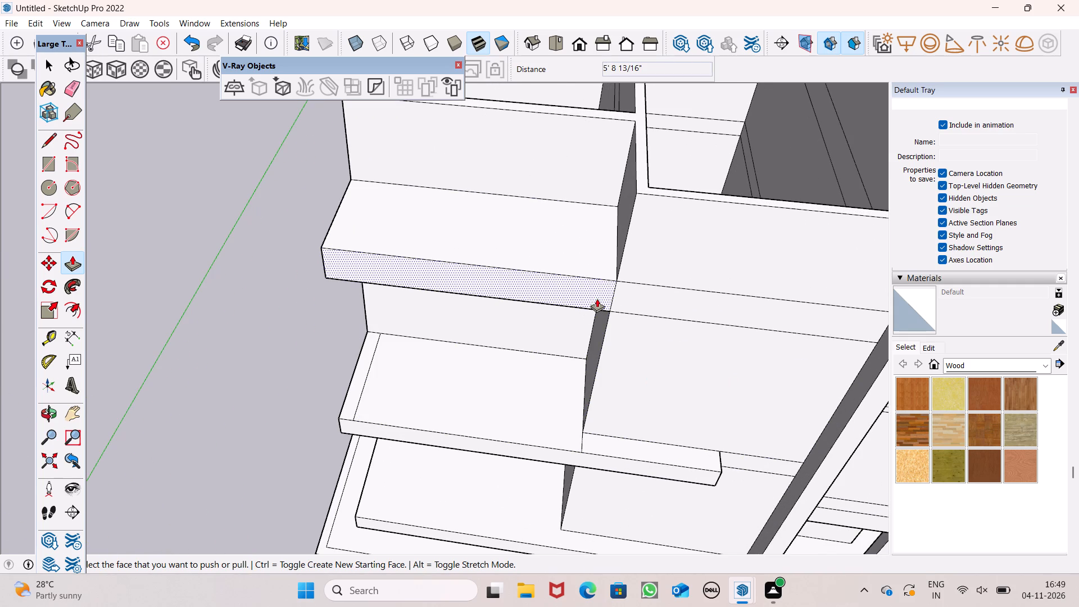
pyautogui.moveTo(597, 298); pyautogui.dragTo(640, 459)
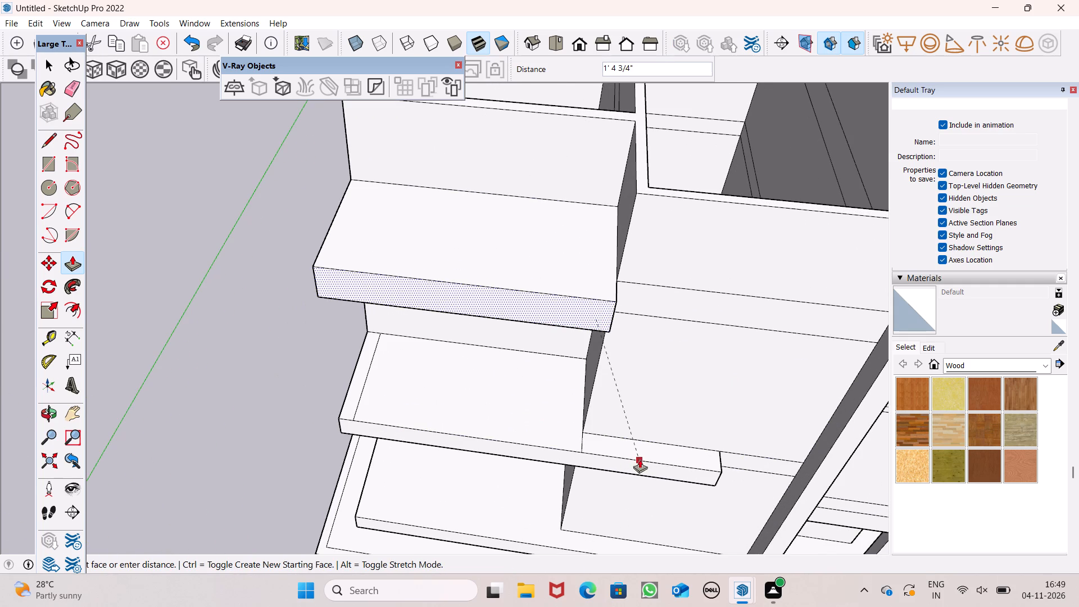
pyautogui.moveTo(640, 459); pyautogui.dragTo(641, 461)
# Pull the upper balcony slab's exposed end face 5 3/16" sideways across the front of the projecting block.
pyautogui.scroll(-1, 531, 319)
pyautogui.moveTo(666, 359); pyautogui.dragTo(590, 300, button='middle')
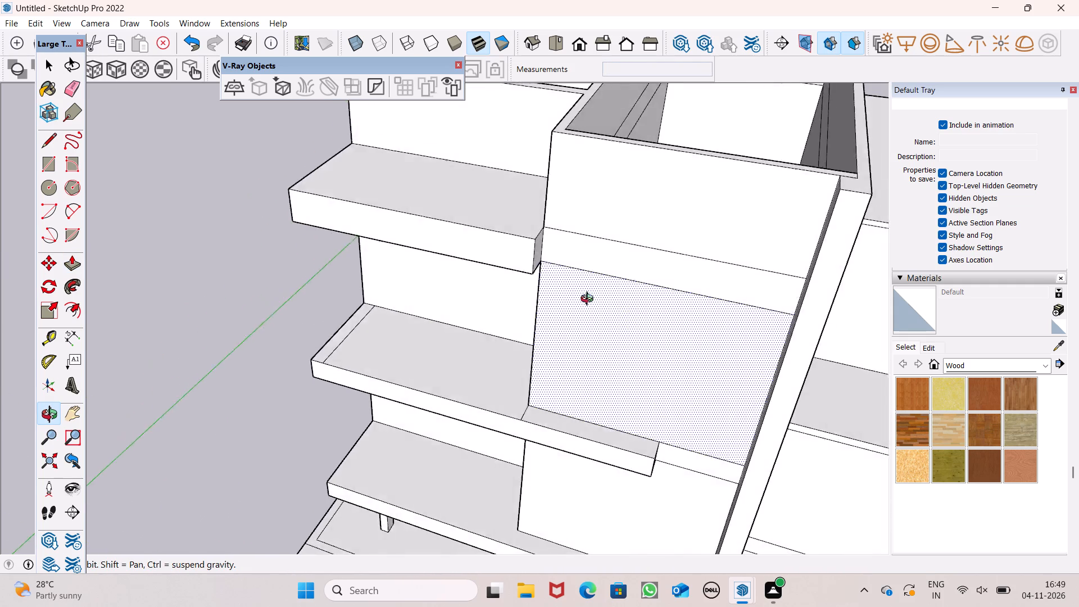
pyautogui.moveTo(590, 300); pyautogui.dragTo(704, 317, button='middle')
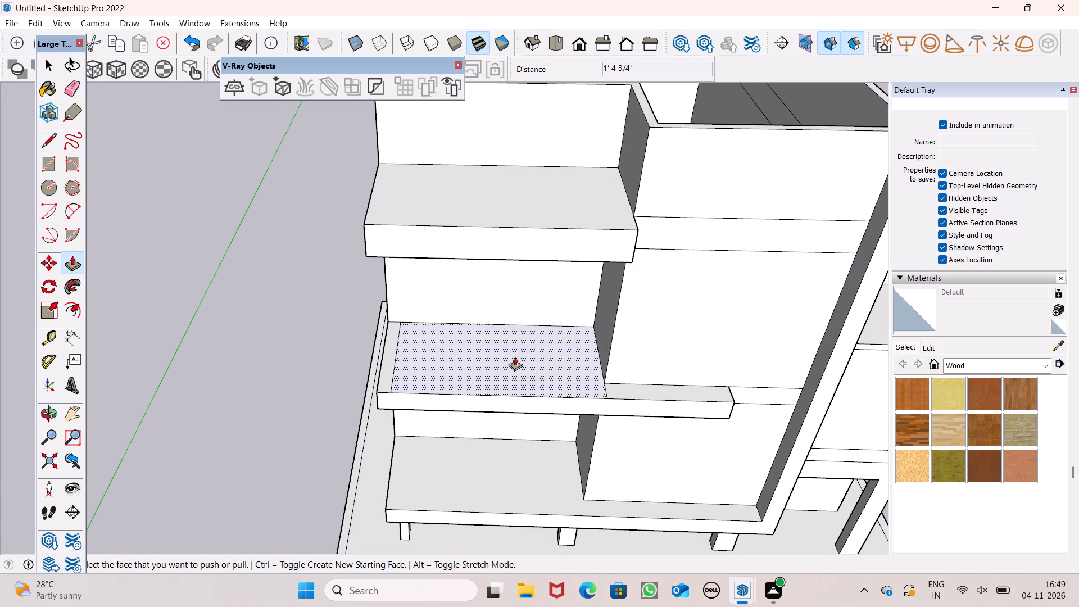
pyautogui.moveTo(601, 314); pyautogui.dragTo(486, 298, button='middle')
pyautogui.scroll(6, 535, 240)
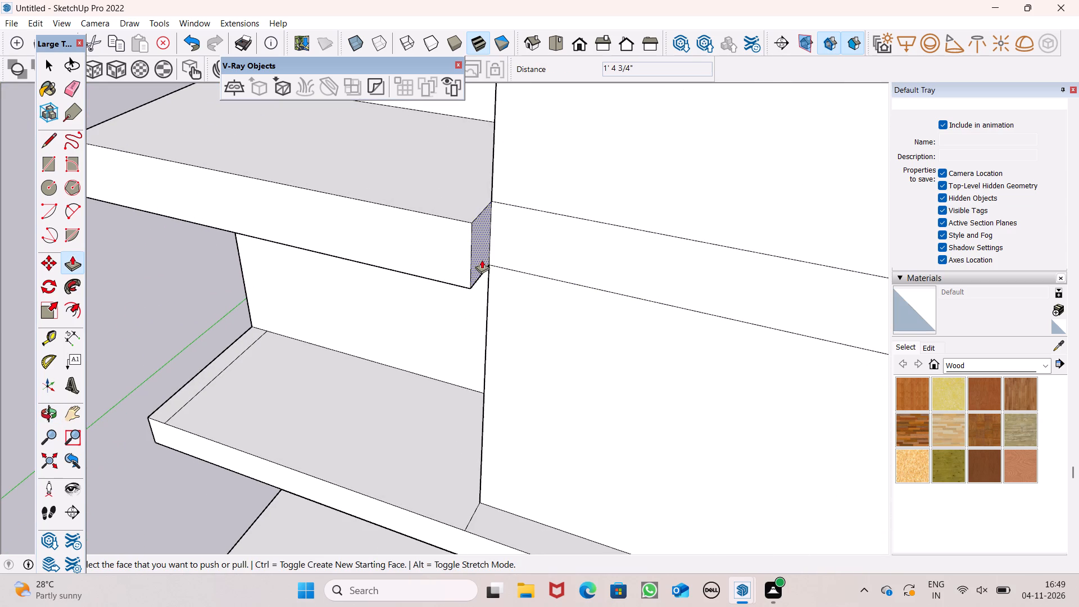
pyautogui.moveTo(487, 254); pyautogui.dragTo(502, 254)
# Examine the front facade and how the upper and middle balcony slabs line up with the projecting block.
pyautogui.scroll(-4, 497, 240)
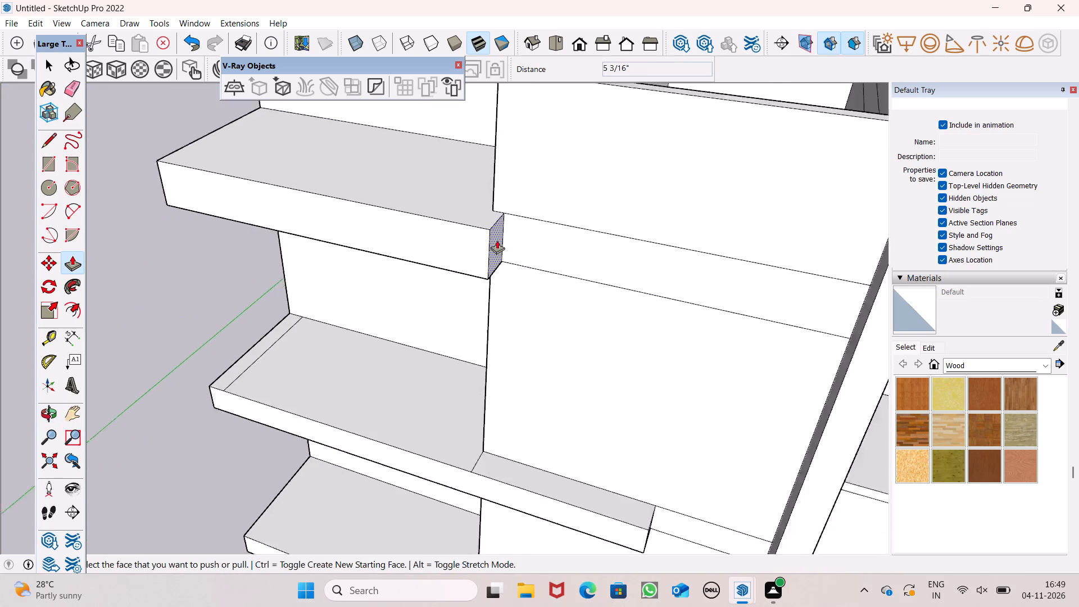
pyautogui.scroll(-2, 497, 240)
pyautogui.moveTo(475, 345); pyautogui.dragTo(574, 259, button='middle')
pyautogui.scroll(-3, 564, 271)
pyautogui.moveTo(562, 300); pyautogui.dragTo(615, 274, button='middle')
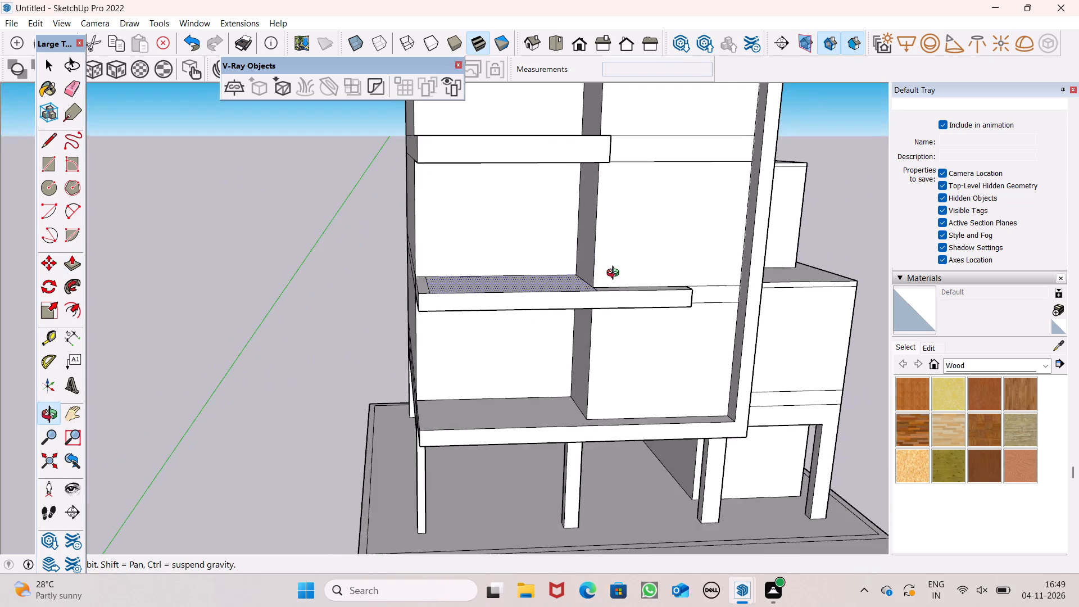
pyautogui.moveTo(615, 274); pyautogui.dragTo(615, 272, button='middle')
pyautogui.scroll(-3, 526, 250)
pyautogui.moveTo(564, 268); pyautogui.dragTo(501, 280, button='middle')
pyautogui.press('space')
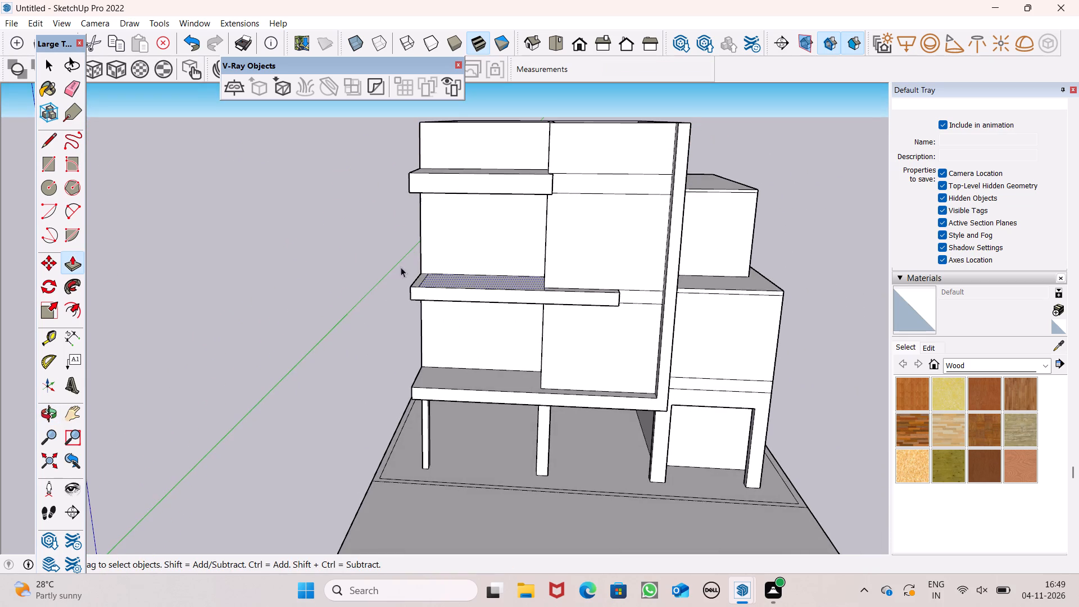
# Draw a 17' vertical line on the projecting block's front face, near the recessed wall, from the top edge down to the middle balcony slab.
pyautogui.click(51, 134)
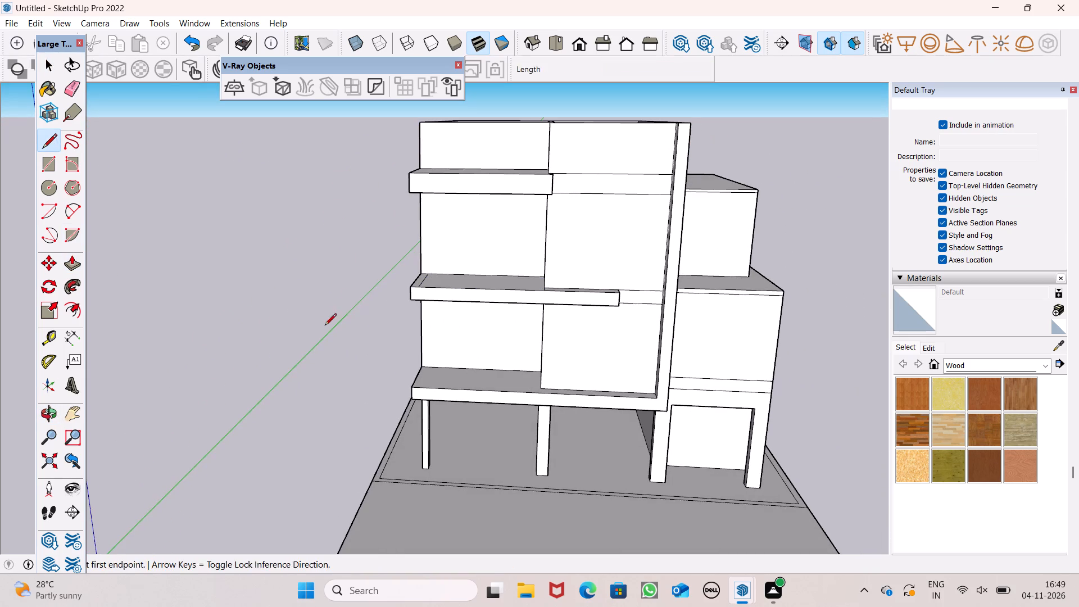
pyautogui.moveTo(329, 337); pyautogui.dragTo(364, 362, button='middle')
pyautogui.scroll(6, 698, 135)
pyautogui.scroll(-1, 616, 174)
pyautogui.moveTo(625, 185); pyautogui.dragTo(631, 155, button='middle')
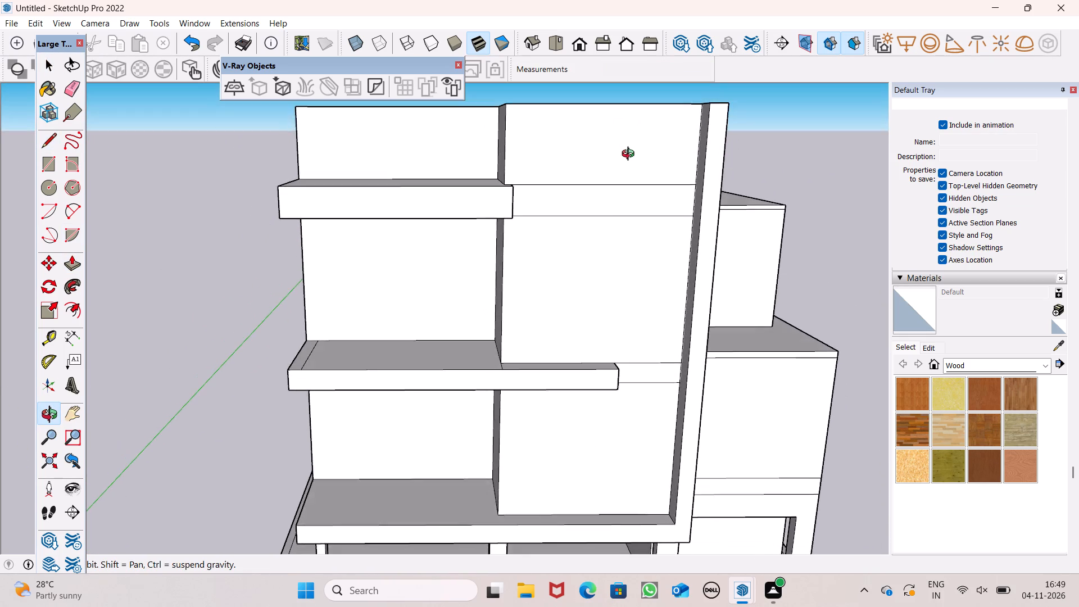
pyautogui.moveTo(631, 155); pyautogui.dragTo(629, 155, button='middle')
pyautogui.scroll(5, 545, 133)
pyautogui.click(515, 89)
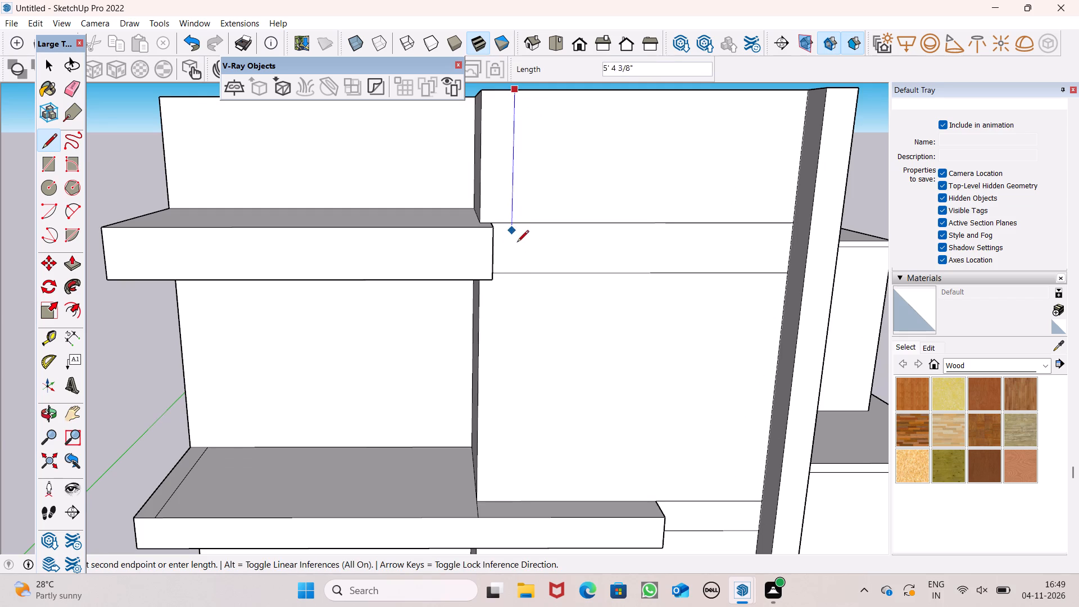
pyautogui.scroll(-4, 508, 416)
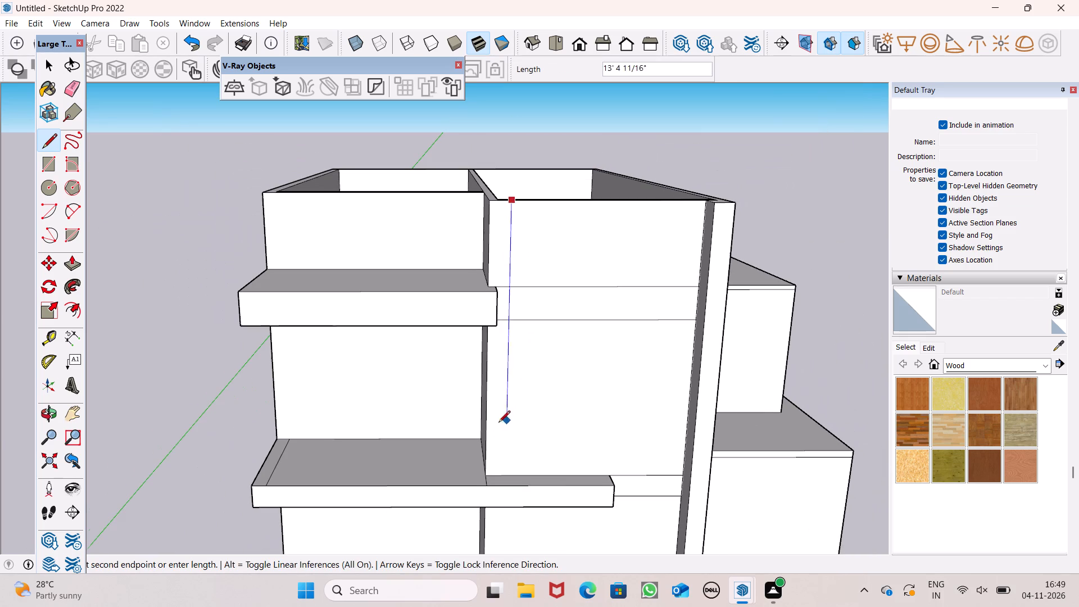
pyautogui.click(503, 475)
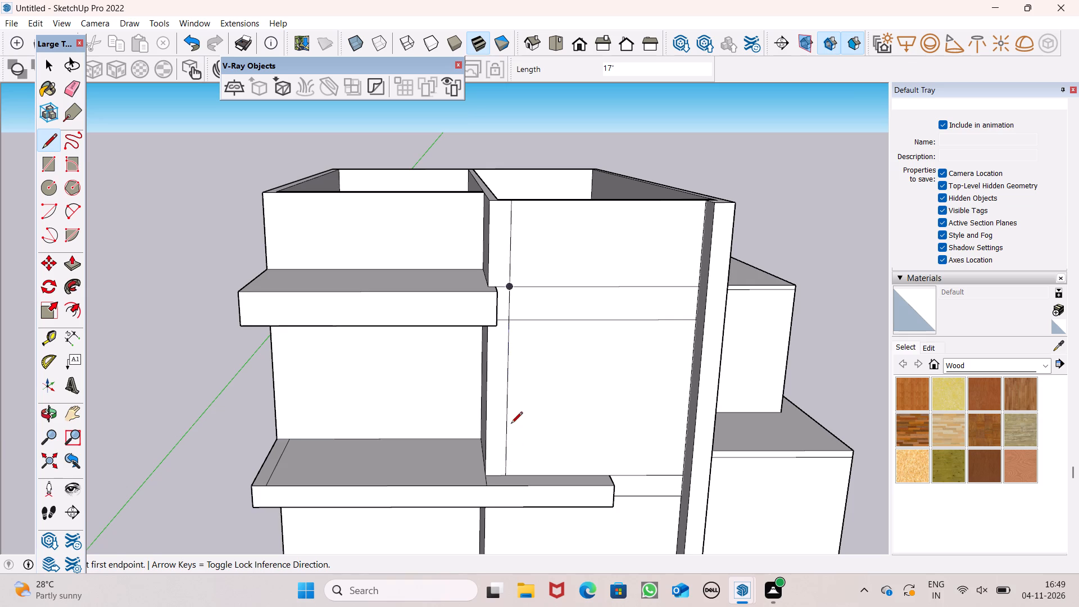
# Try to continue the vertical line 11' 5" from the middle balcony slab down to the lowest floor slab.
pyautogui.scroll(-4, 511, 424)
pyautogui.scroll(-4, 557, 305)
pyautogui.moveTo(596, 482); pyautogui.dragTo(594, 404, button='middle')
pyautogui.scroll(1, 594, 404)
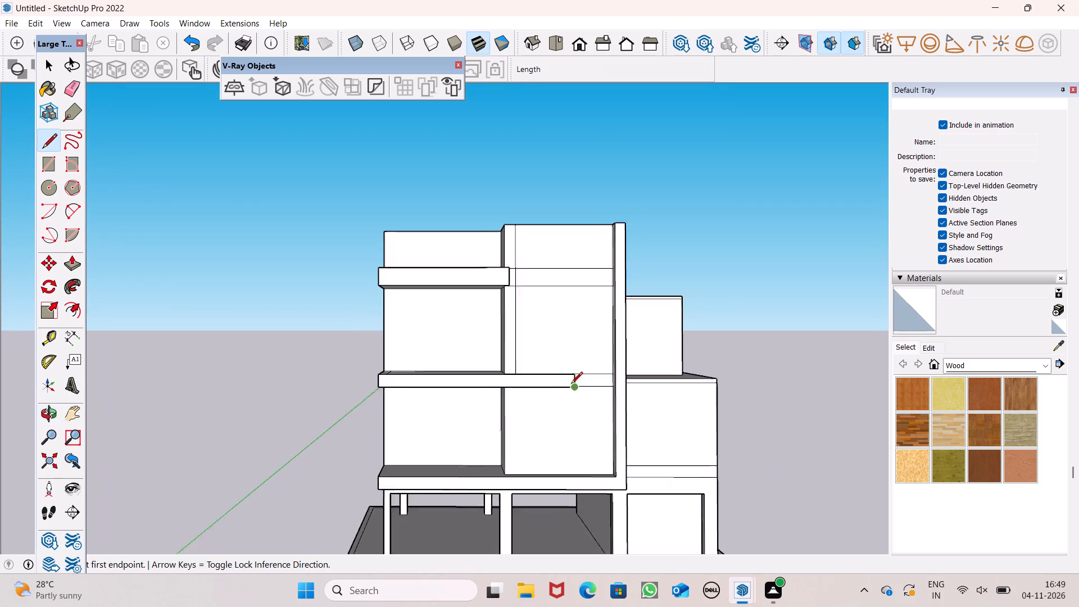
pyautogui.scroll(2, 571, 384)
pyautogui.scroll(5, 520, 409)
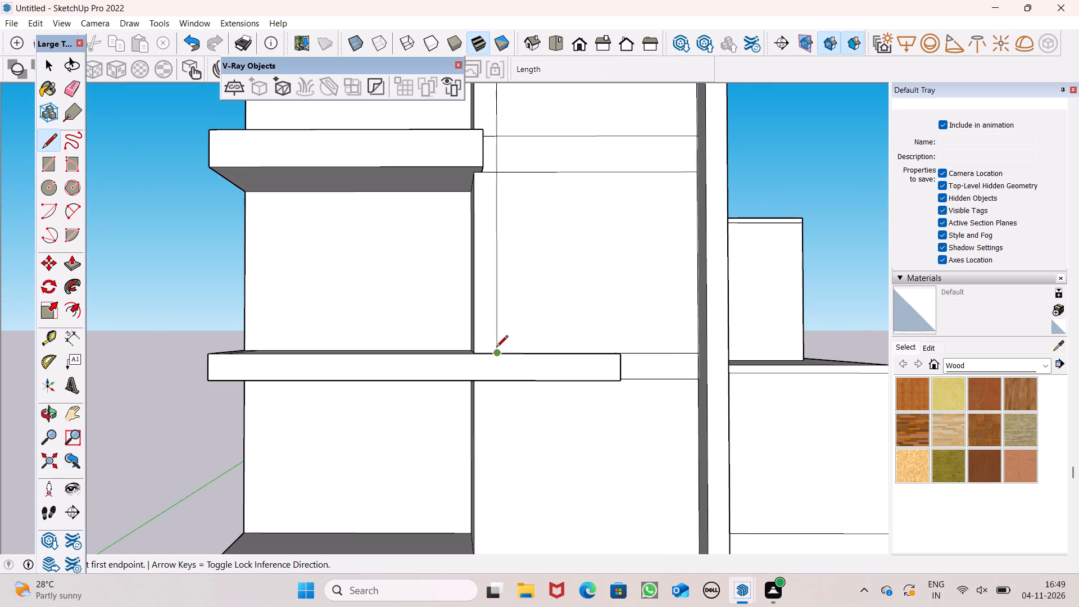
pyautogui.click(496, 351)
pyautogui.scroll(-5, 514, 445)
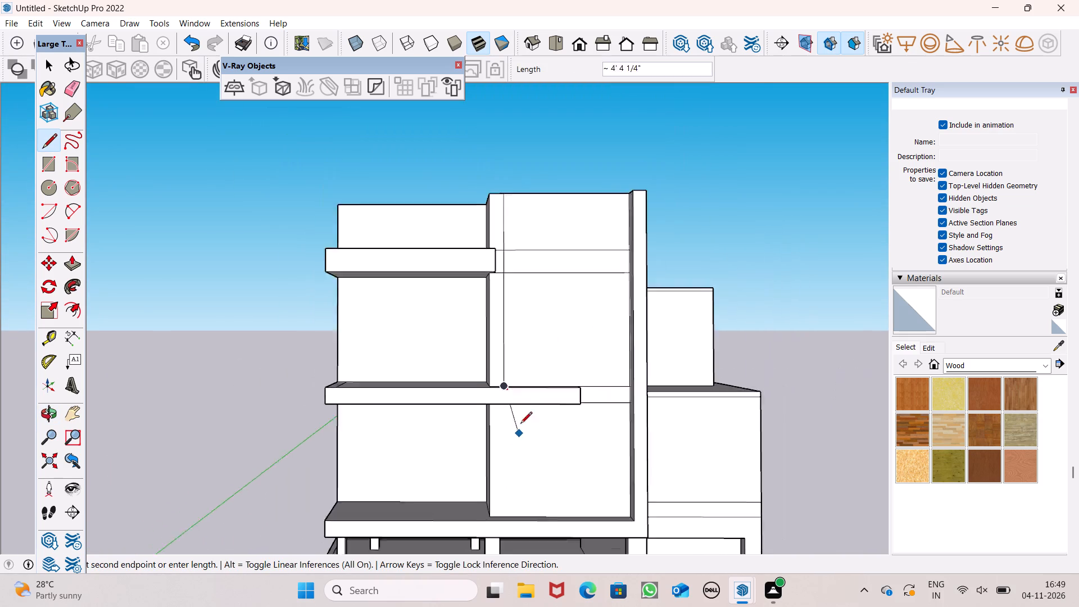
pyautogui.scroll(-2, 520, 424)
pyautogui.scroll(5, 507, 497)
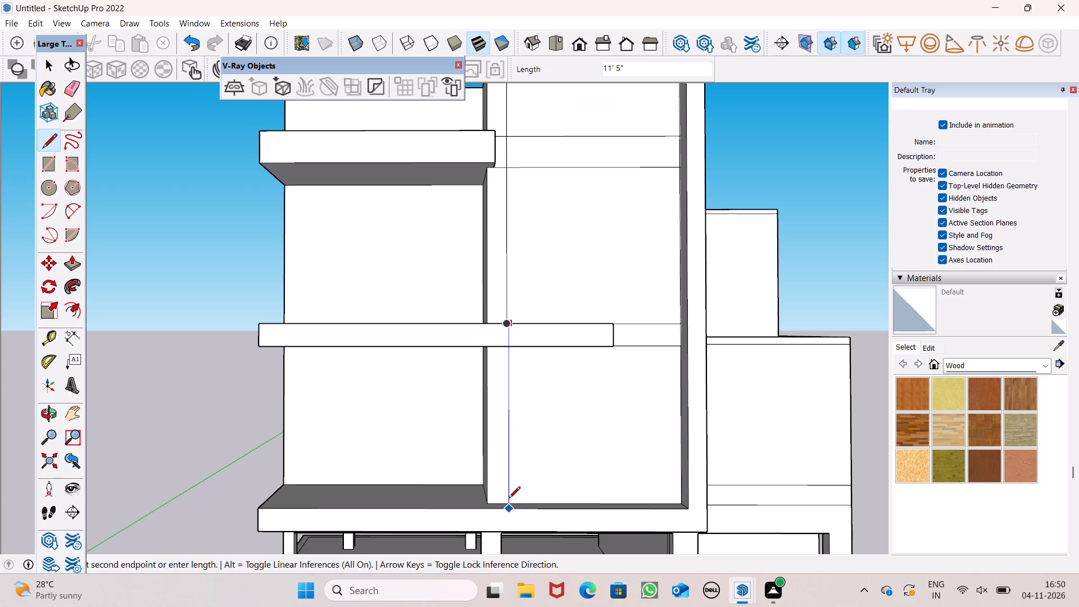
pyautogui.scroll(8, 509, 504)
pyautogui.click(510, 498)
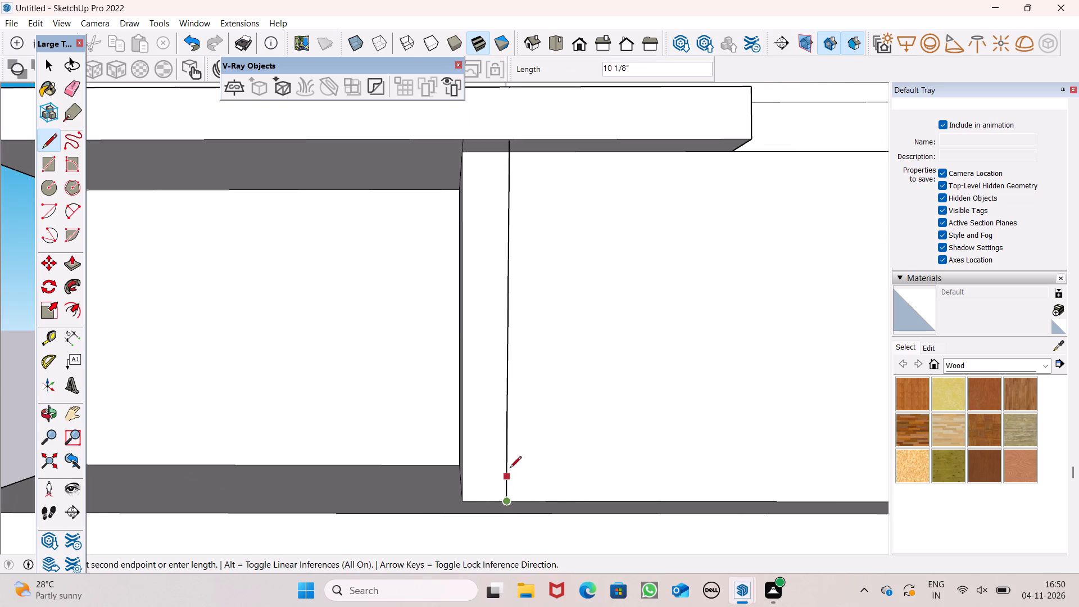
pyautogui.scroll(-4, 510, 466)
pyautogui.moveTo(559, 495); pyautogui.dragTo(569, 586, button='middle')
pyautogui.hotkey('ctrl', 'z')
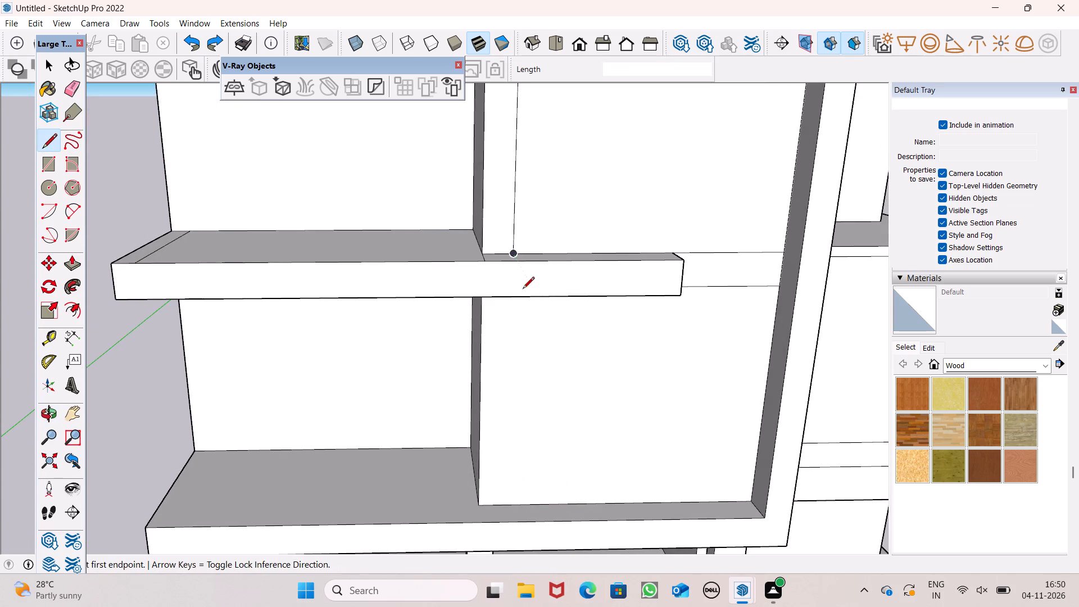
# Draw the vertical line's continuation from its end at the middle balcony slab straight down to the lowest floor slab.
pyautogui.click(515, 250)
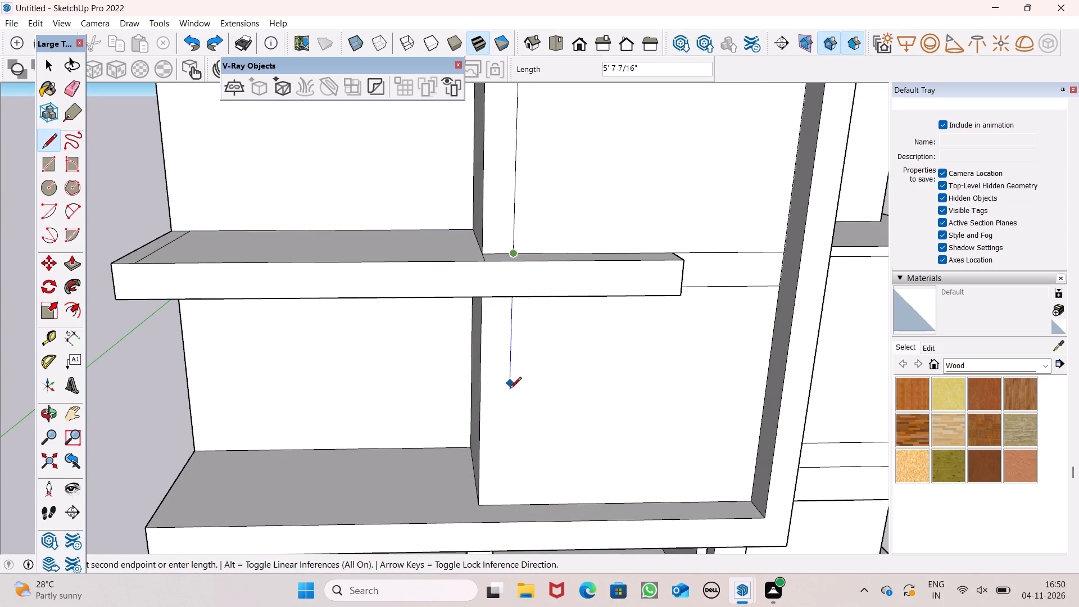
pyautogui.click(505, 505)
pyautogui.scroll(-2, 418, 397)
pyautogui.press('space')
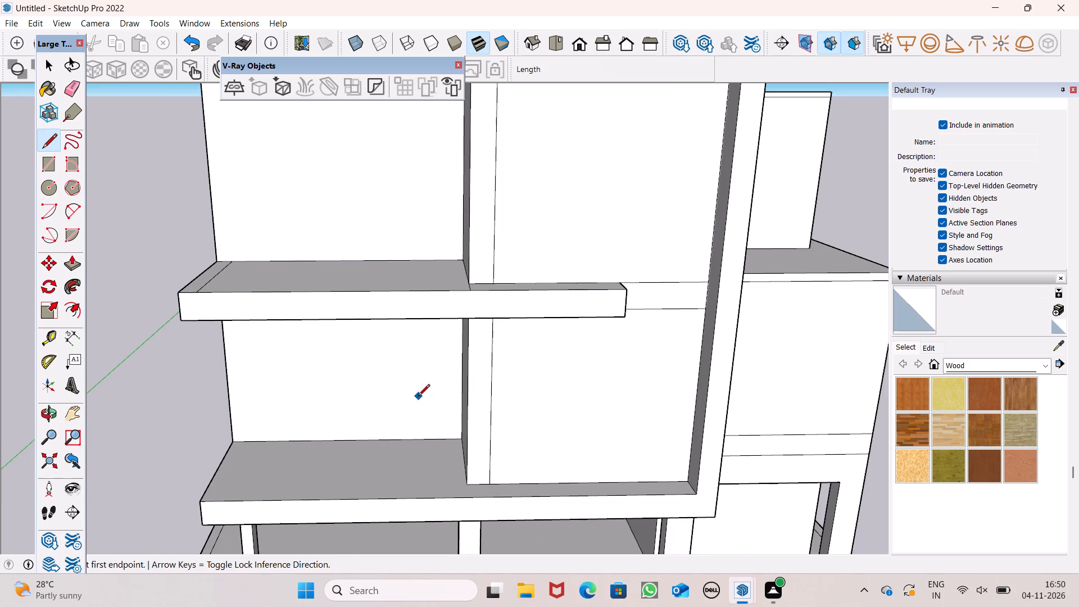
# Draw a second vertical line closely beside the first, from the projecting block's top front edge down to the middle balcony slab.
pyautogui.scroll(-3, 418, 398)
pyautogui.moveTo(500, 422); pyautogui.dragTo(486, 364, button='middle')
pyautogui.scroll(1, 498, 412)
pyautogui.scroll(-3, 424, 342)
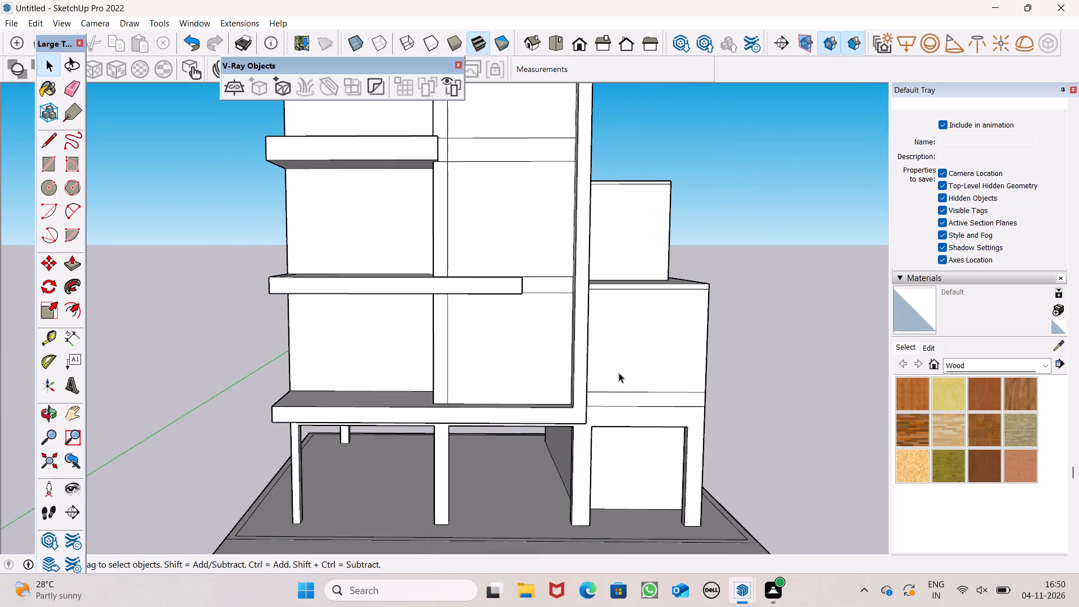
pyautogui.moveTo(619, 362); pyautogui.dragTo(593, 488, button='middle')
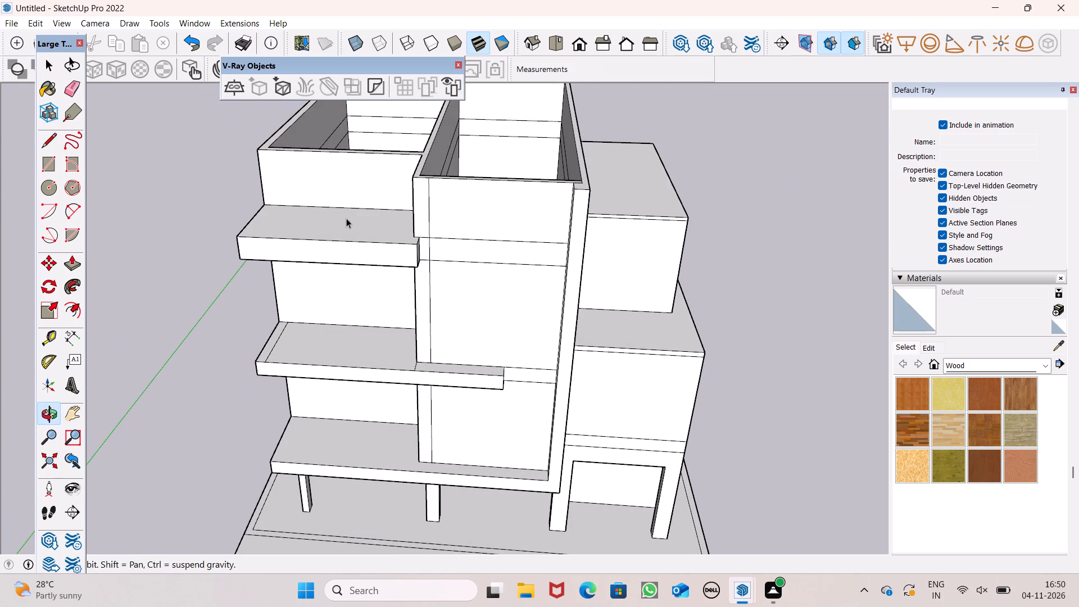
pyautogui.click(48, 135)
pyautogui.moveTo(440, 239); pyautogui.dragTo(464, 216, button='middle')
pyautogui.scroll(4, 464, 201)
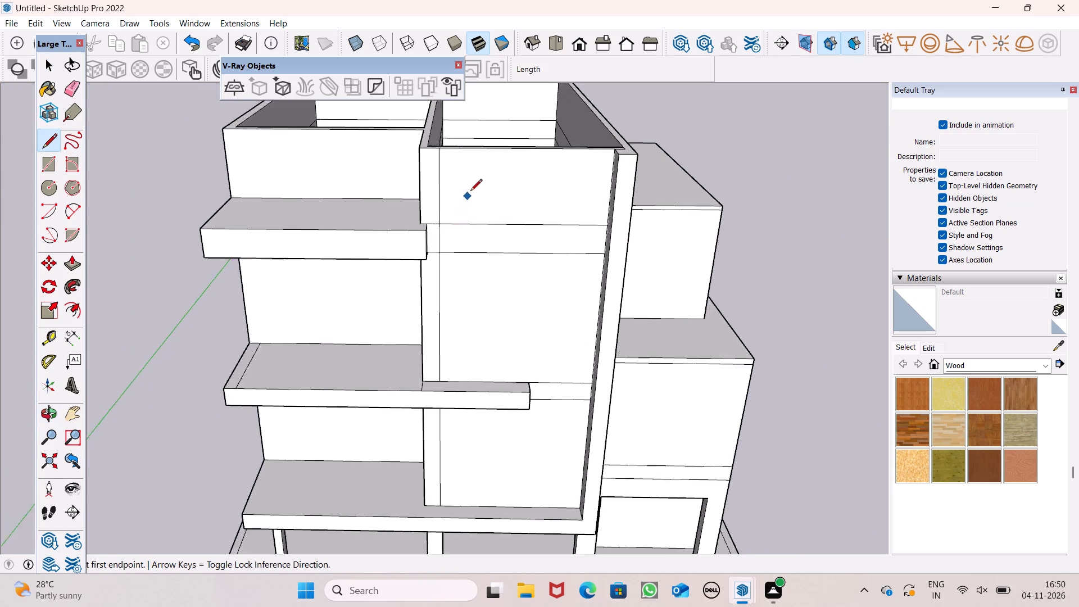
pyautogui.scroll(3, 470, 192)
pyautogui.scroll(5, 416, 119)
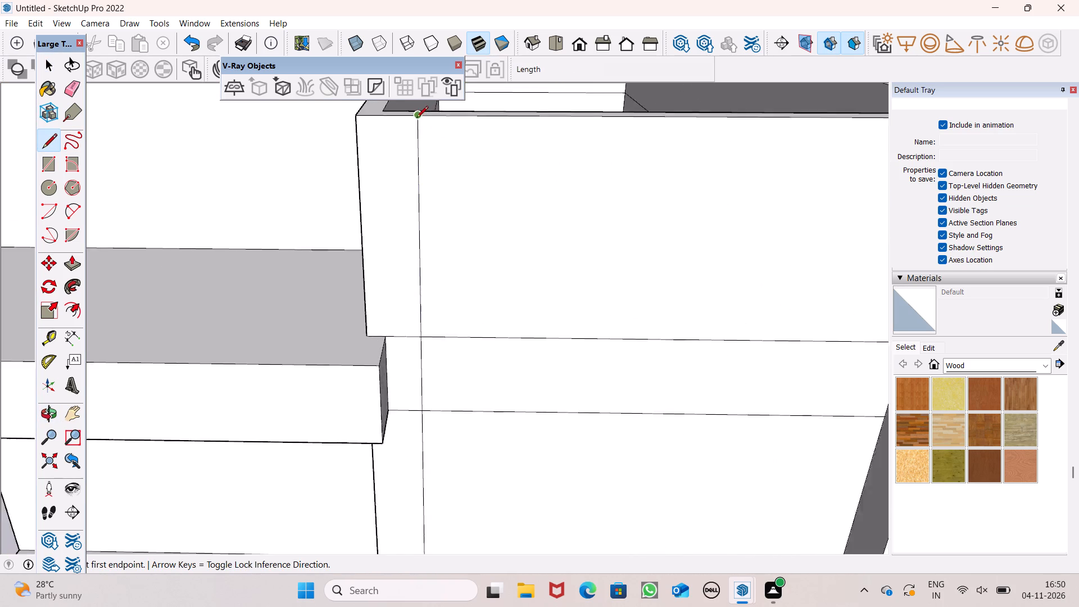
pyautogui.scroll(6, 416, 119)
pyautogui.click(423, 112)
pyautogui.scroll(-7, 432, 164)
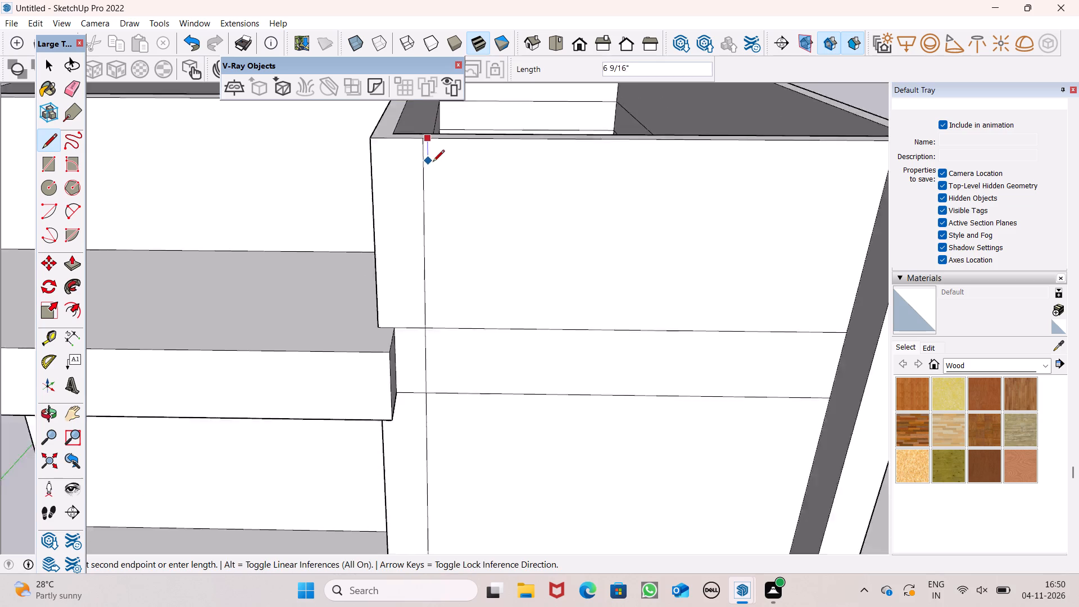
pyautogui.scroll(-9, 433, 162)
pyautogui.scroll(4, 456, 393)
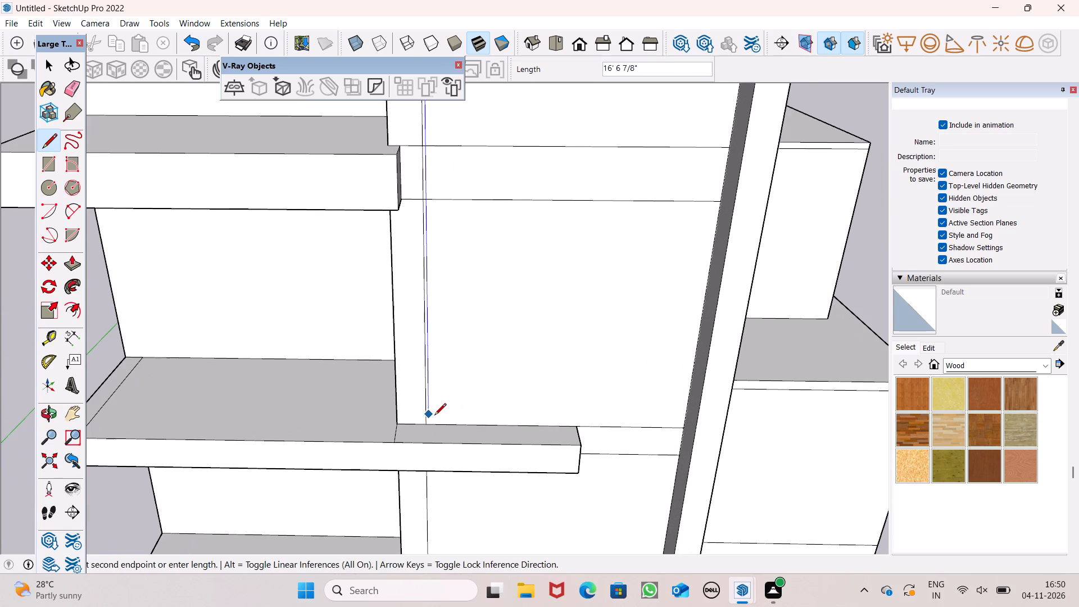
pyautogui.click(434, 420)
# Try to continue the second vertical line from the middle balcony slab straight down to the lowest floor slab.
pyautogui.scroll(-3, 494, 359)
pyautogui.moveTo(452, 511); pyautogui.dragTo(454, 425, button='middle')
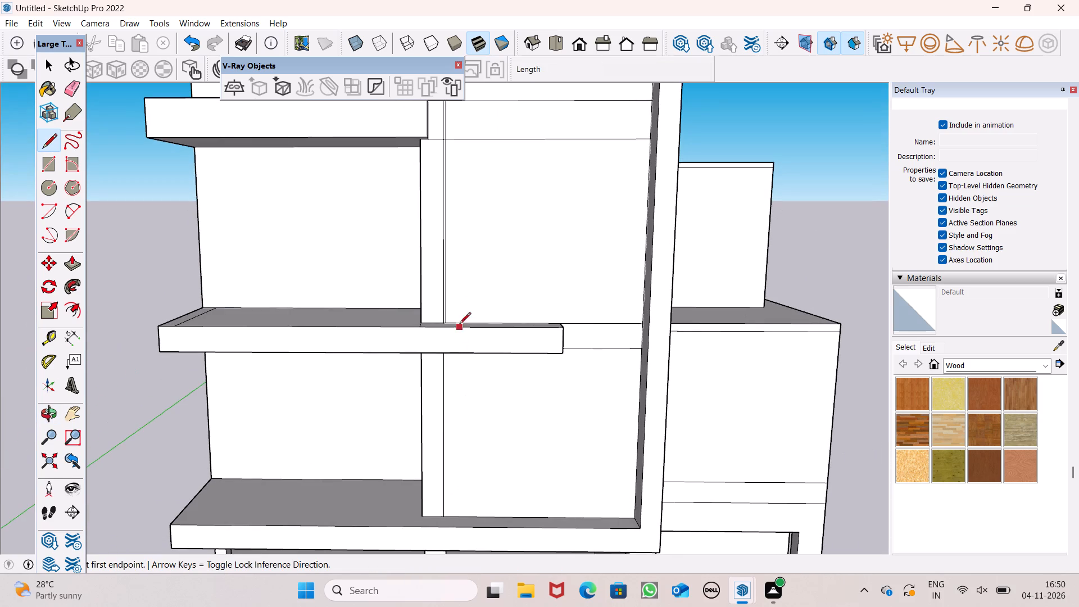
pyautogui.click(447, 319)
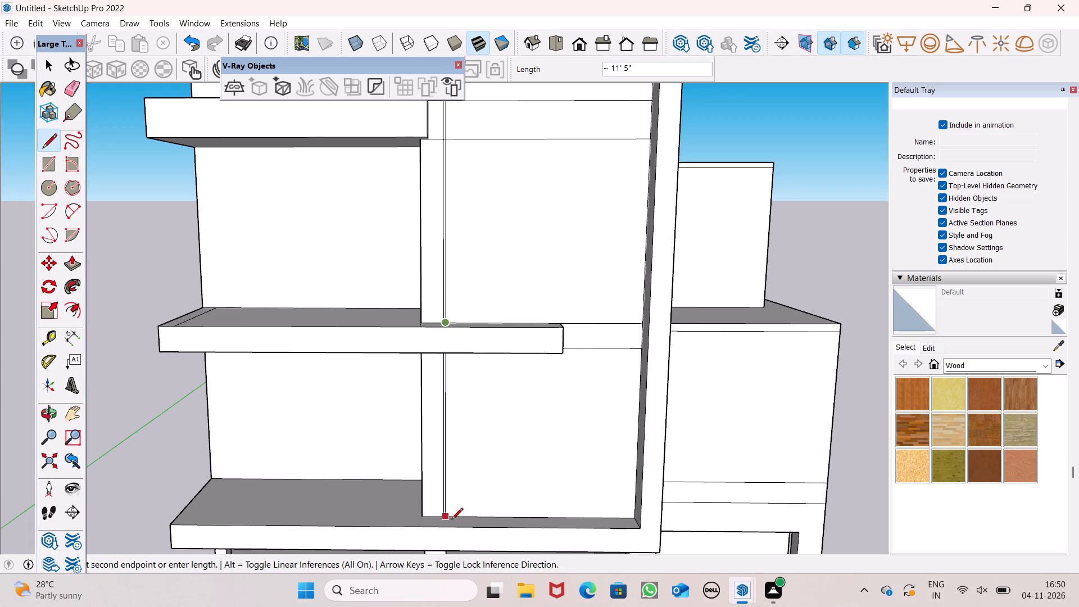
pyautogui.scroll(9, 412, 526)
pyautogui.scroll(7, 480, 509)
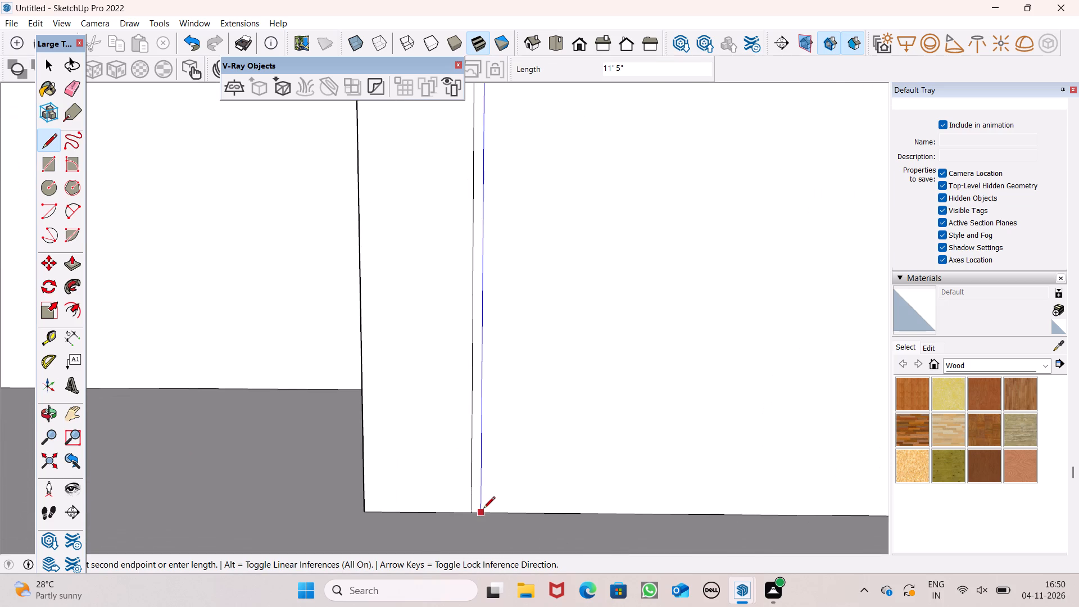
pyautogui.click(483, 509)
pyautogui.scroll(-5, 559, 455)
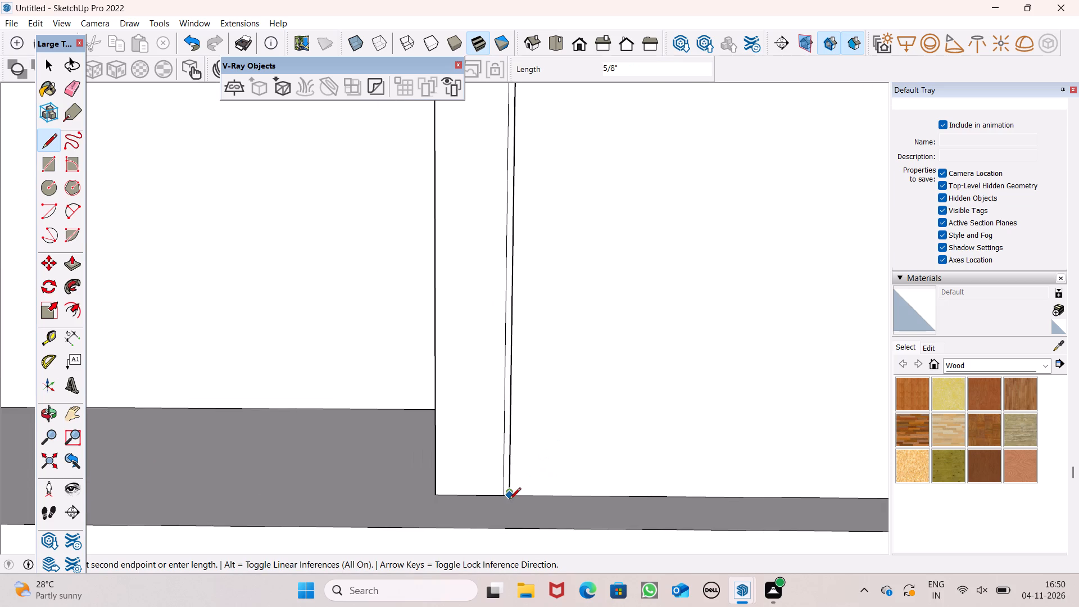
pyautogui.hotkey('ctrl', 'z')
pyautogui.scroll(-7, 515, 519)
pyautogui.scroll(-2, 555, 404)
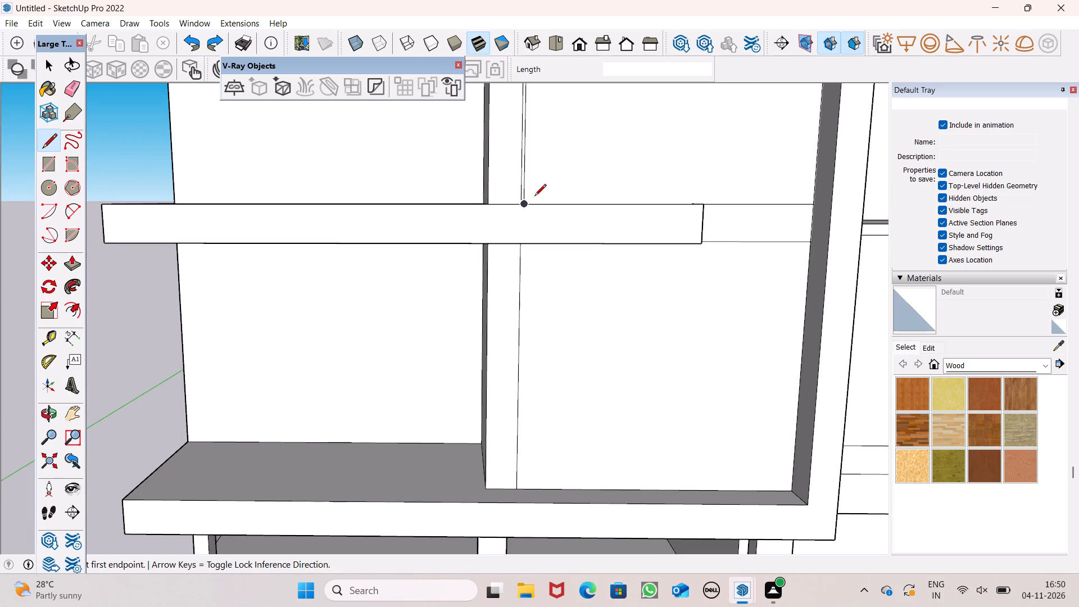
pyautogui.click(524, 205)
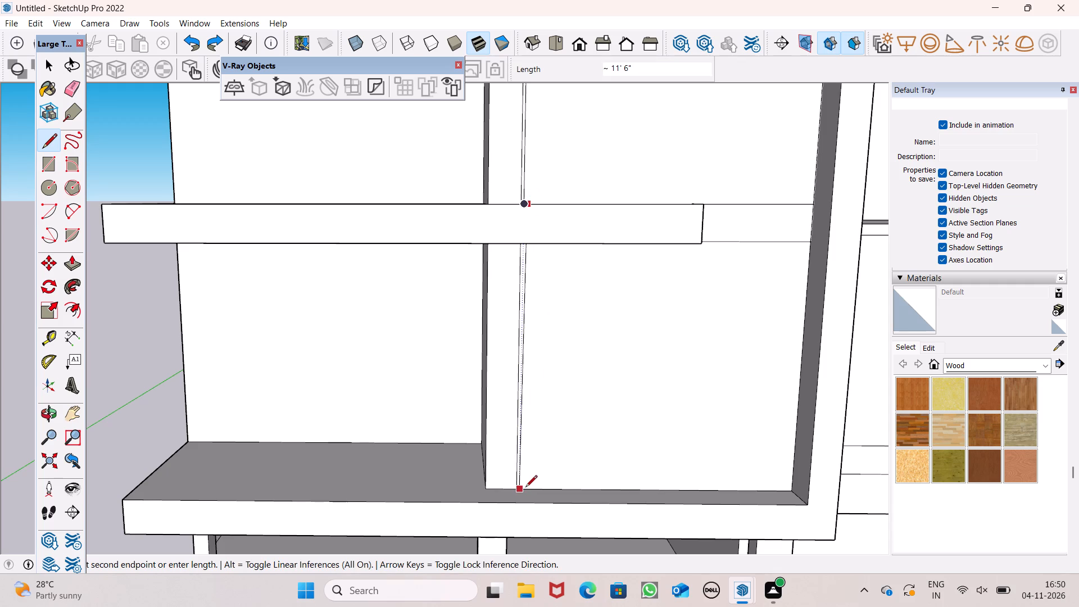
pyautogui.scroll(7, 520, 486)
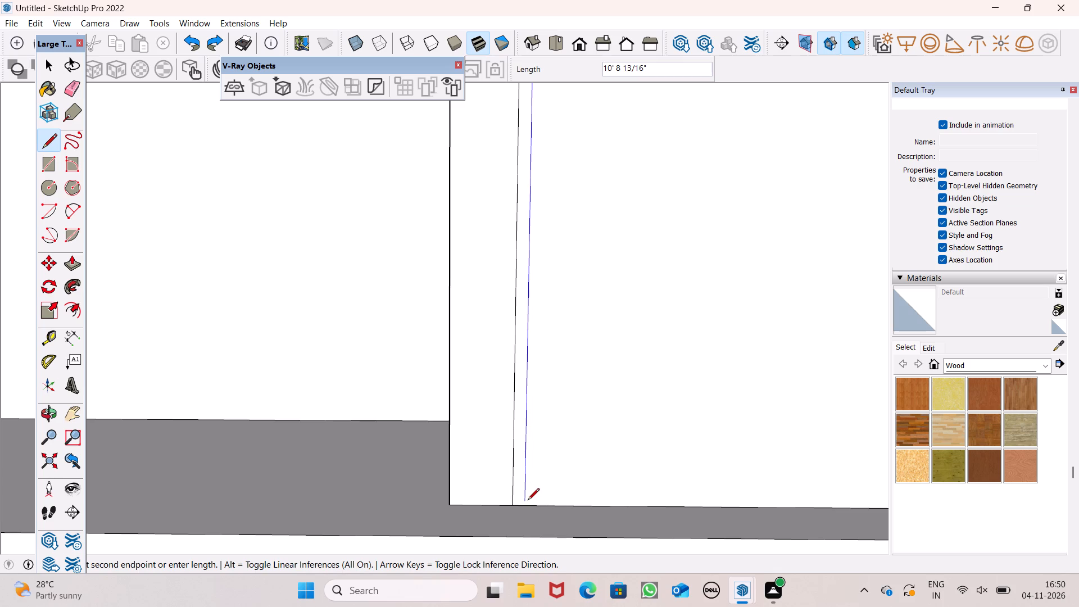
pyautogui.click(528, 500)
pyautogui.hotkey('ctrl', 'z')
# Draw the second vertical line's 11' 5" continuation from the middle balcony slab to the lowest floor slab, completing the narrow full-height strip.
pyautogui.keyDown('ctrl'); pyautogui.scroll(-5, 602, 462); pyautogui.keyUp('ctrl')
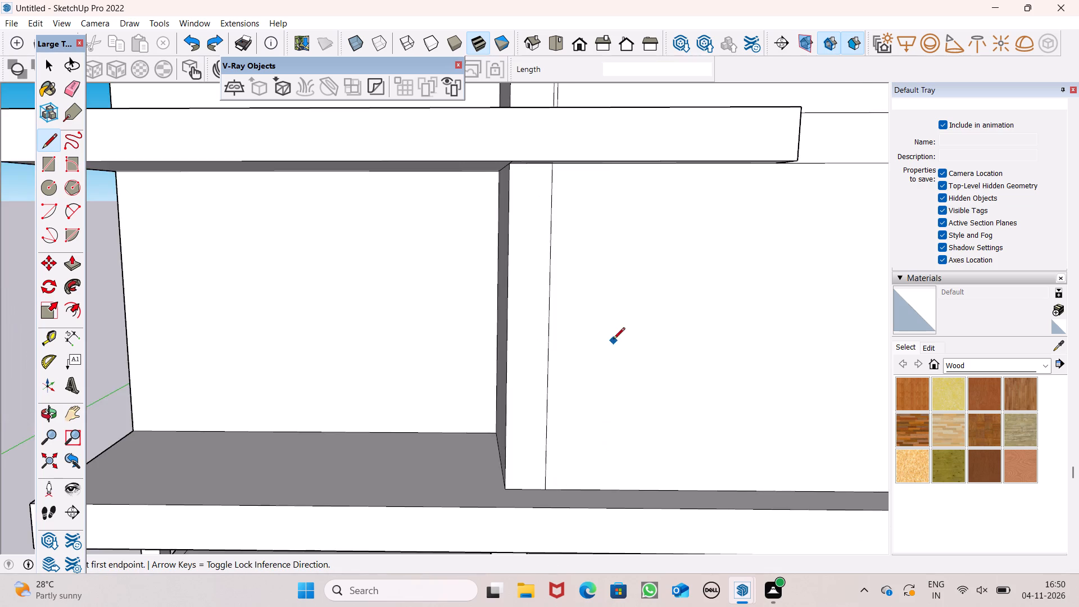
pyautogui.scroll(-3, 613, 340)
pyautogui.moveTo(600, 375); pyautogui.dragTo(614, 469, button='middle')
pyautogui.scroll(1, 614, 469)
pyautogui.scroll(6, 609, 188)
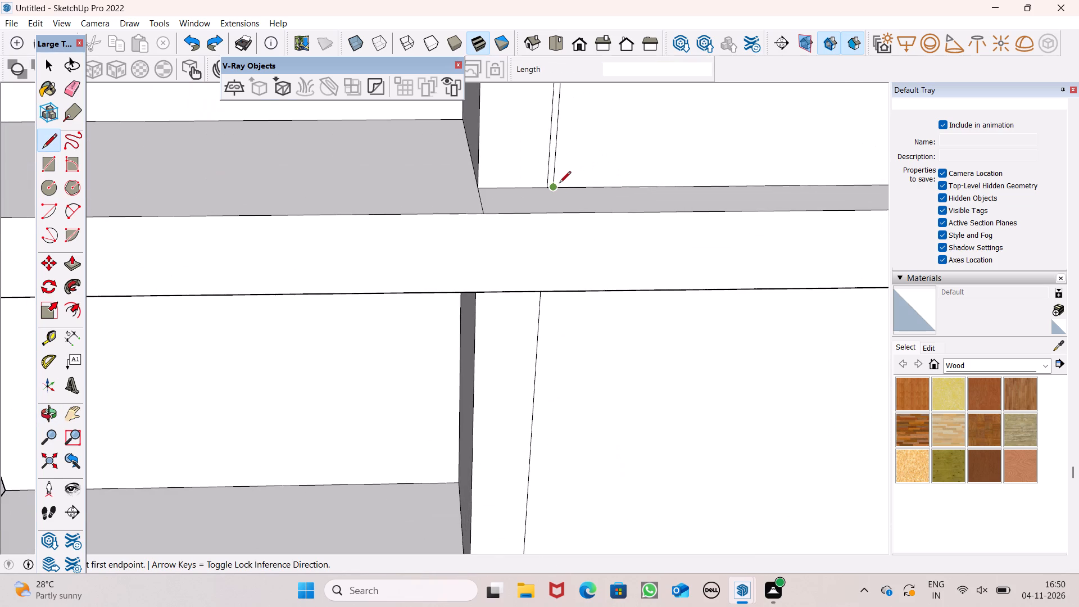
pyautogui.click(553, 185)
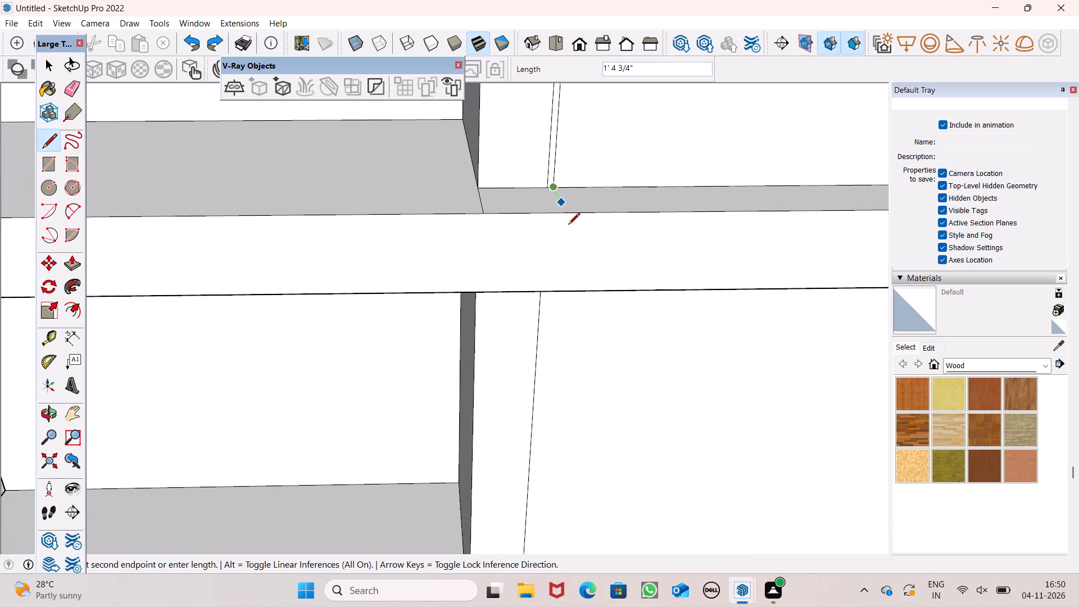
pyautogui.scroll(-2, 568, 289)
pyautogui.scroll(1, 568, 289)
pyautogui.scroll(-3, 568, 289)
pyautogui.scroll(-6, 541, 388)
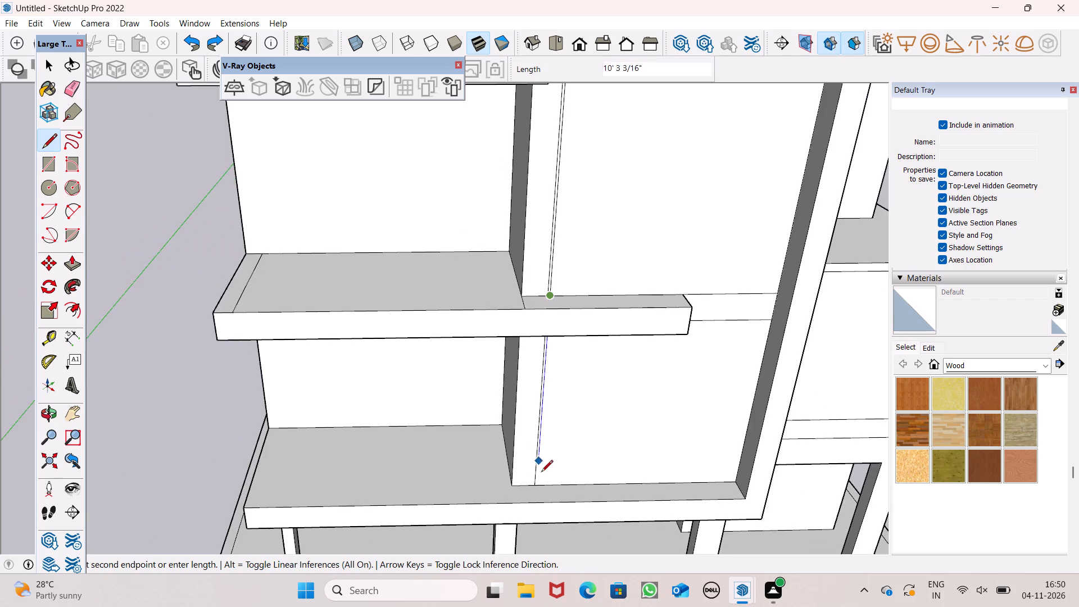
pyautogui.scroll(9, 541, 473)
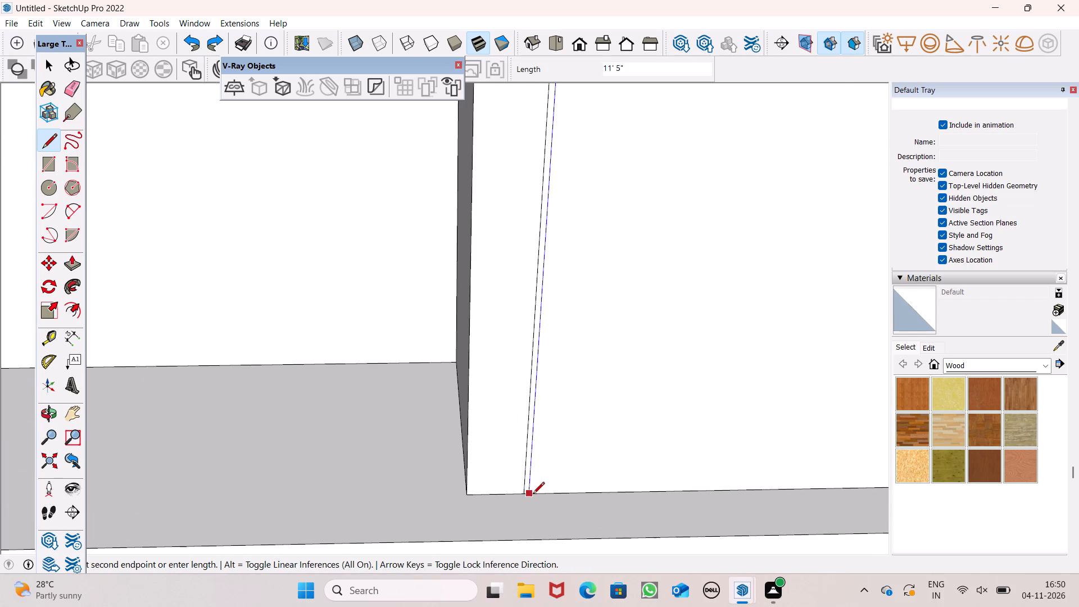
pyautogui.click(533, 494)
pyautogui.scroll(-3, 493, 404)
pyautogui.press('space')
# Examine the narrow vertical strip on the projecting block and its relation to the balcony slabs across the front facade.
pyautogui.scroll(-10, 493, 414)
pyautogui.moveTo(641, 388); pyautogui.dragTo(641, 328, button='middle')
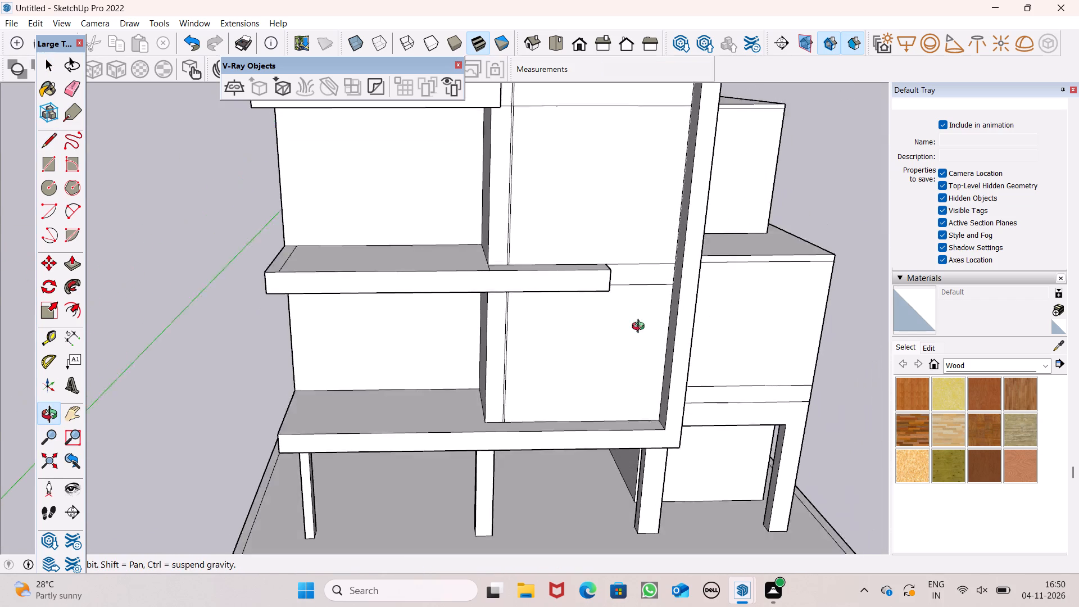
pyautogui.moveTo(641, 328); pyautogui.dragTo(641, 319, button='middle')
pyautogui.scroll(-5, 586, 369)
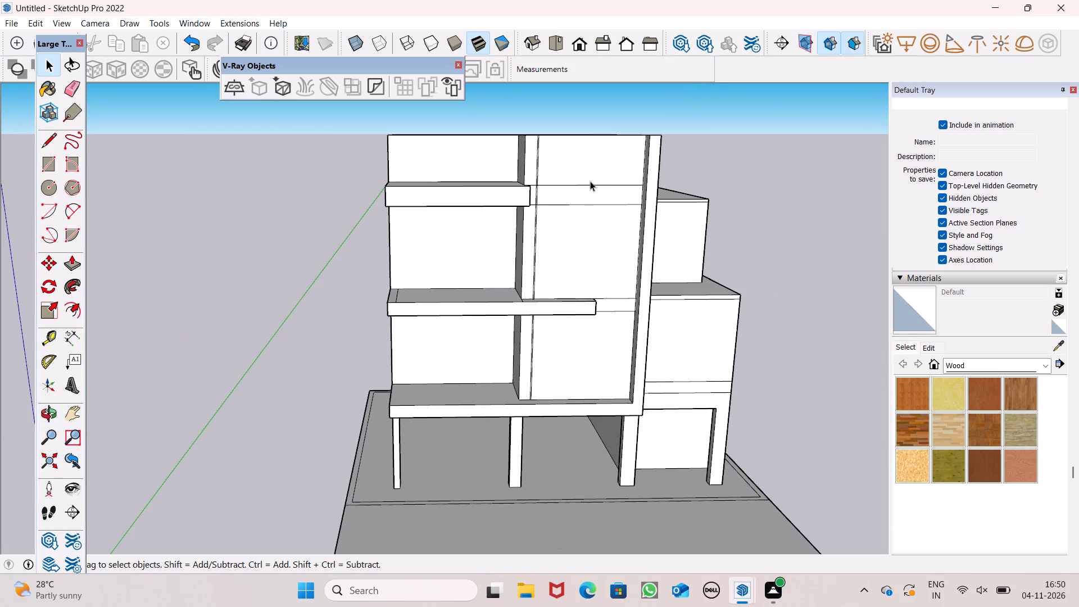
pyautogui.scroll(-3, 549, 181)
pyautogui.moveTo(545, 198); pyautogui.dragTo(527, 174, button='middle')
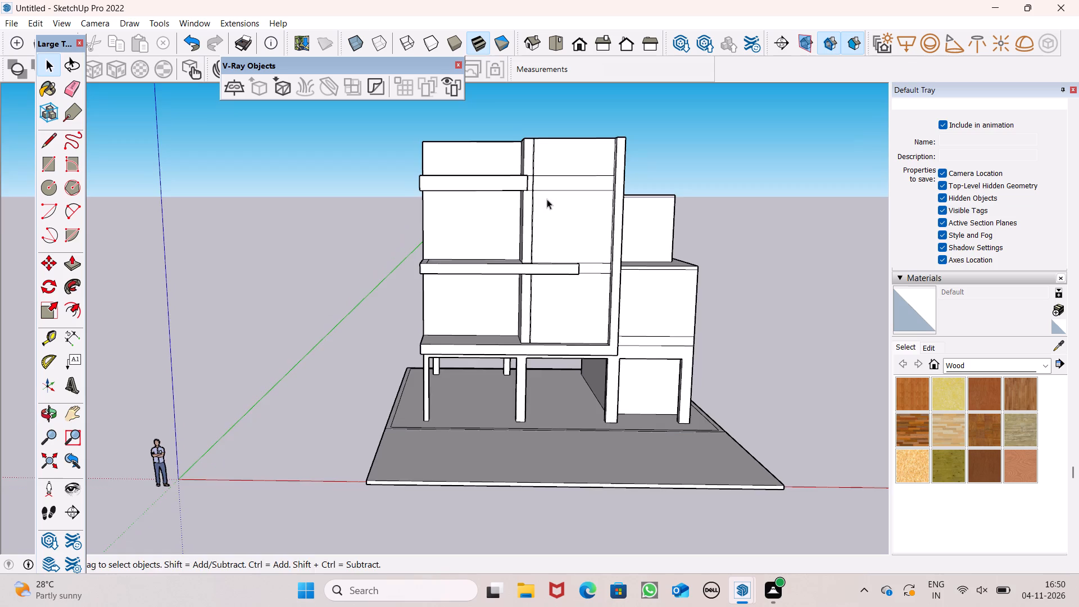
pyautogui.moveTo(547, 200); pyautogui.dragTo(547, 157, button='middle')
pyautogui.scroll(5, 547, 199)
pyautogui.scroll(3, 555, 331)
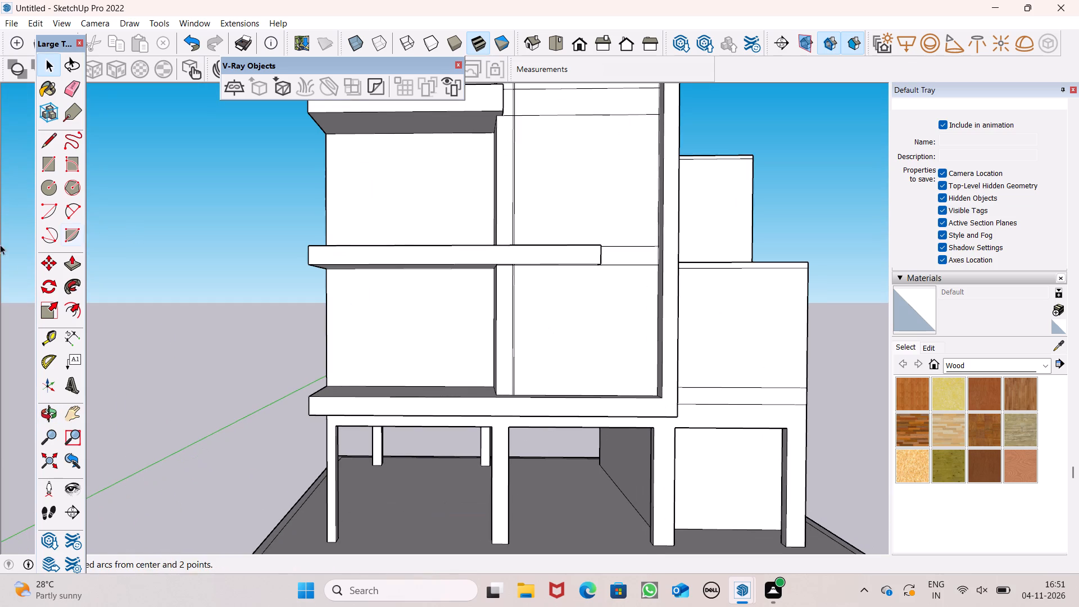
# Draw a rectangle about 7' 3" by 6' 3" on the projecting block's front wall, just below the middle balcony slab and beside the vertical strip.
pyautogui.click(43, 156)
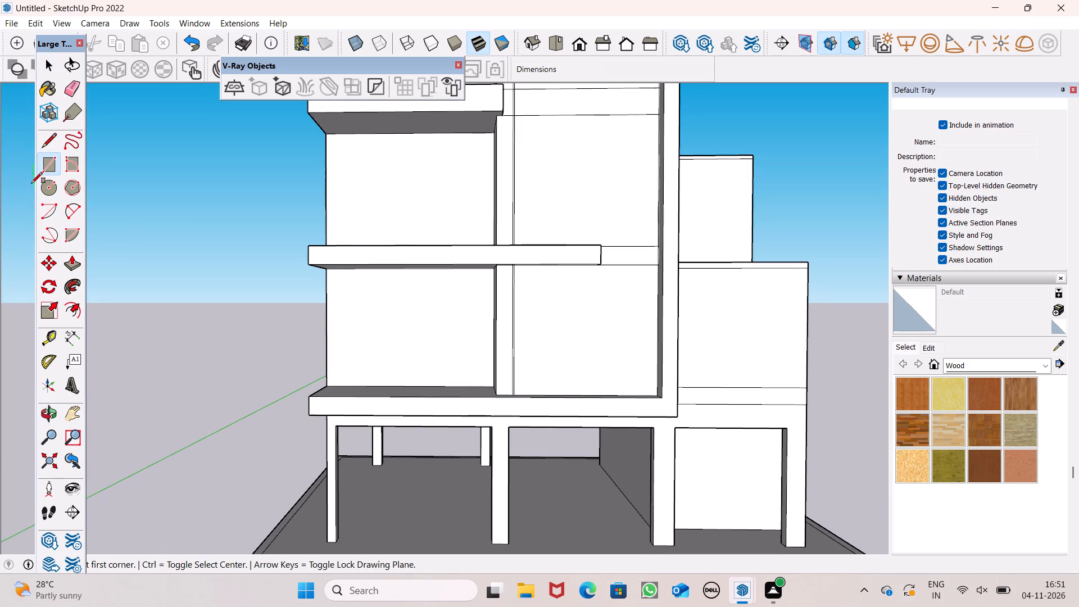
pyautogui.scroll(6, 498, 310)
pyautogui.scroll(-2, 496, 296)
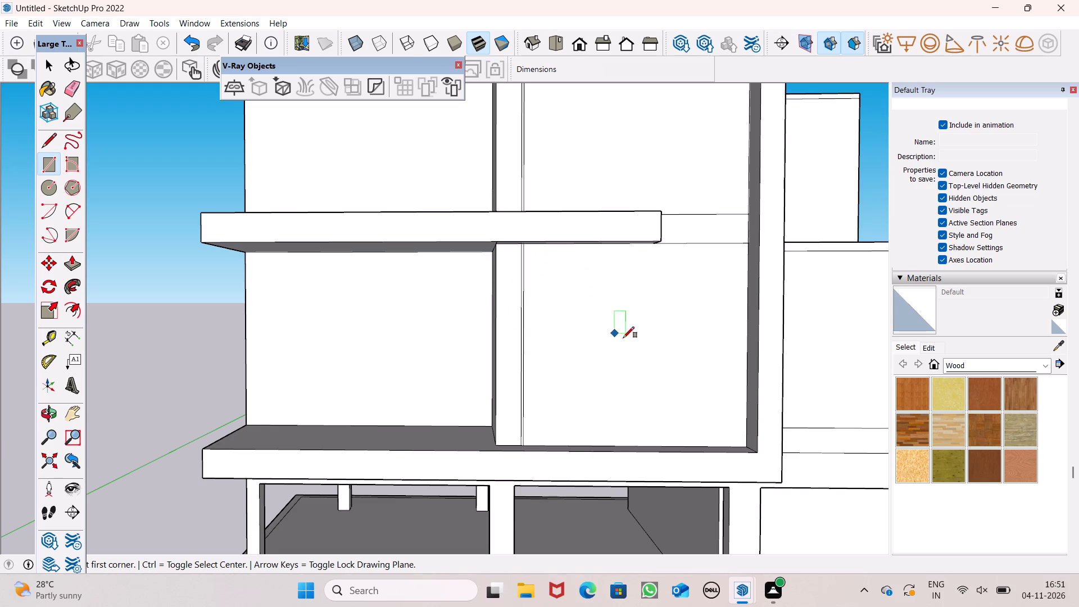
pyautogui.scroll(2, 621, 318)
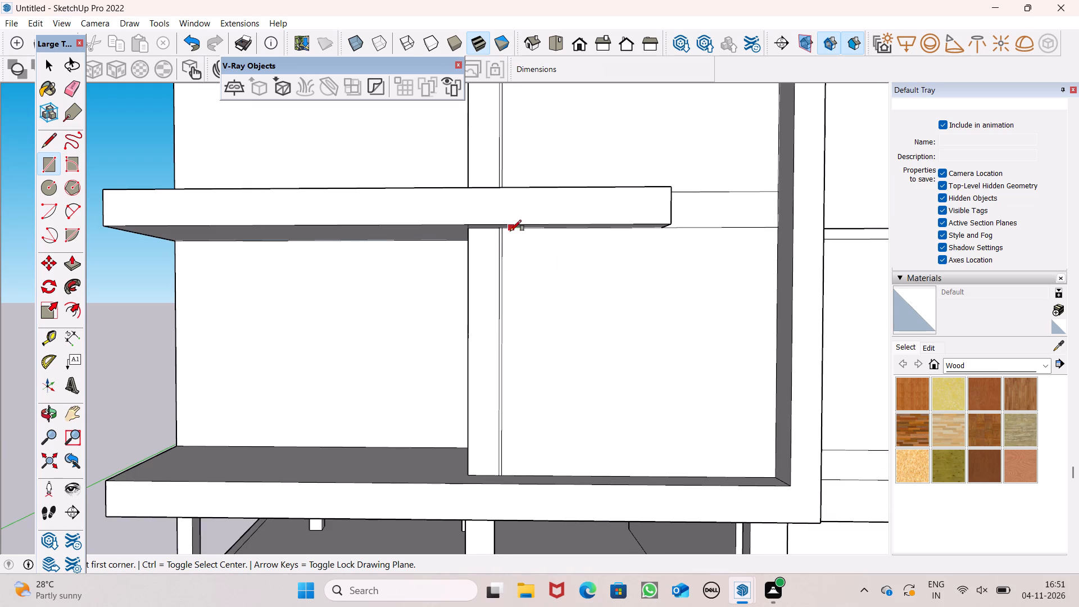
pyautogui.scroll(8, 520, 258)
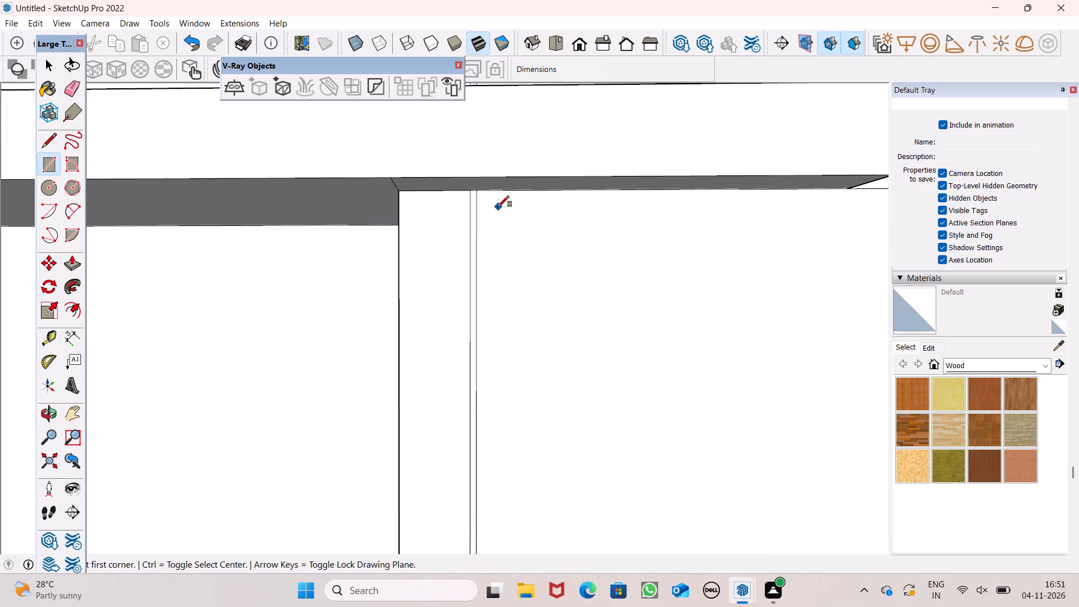
pyautogui.click(492, 207)
pyautogui.scroll(1, 540, 262)
pyautogui.scroll(-11, 540, 265)
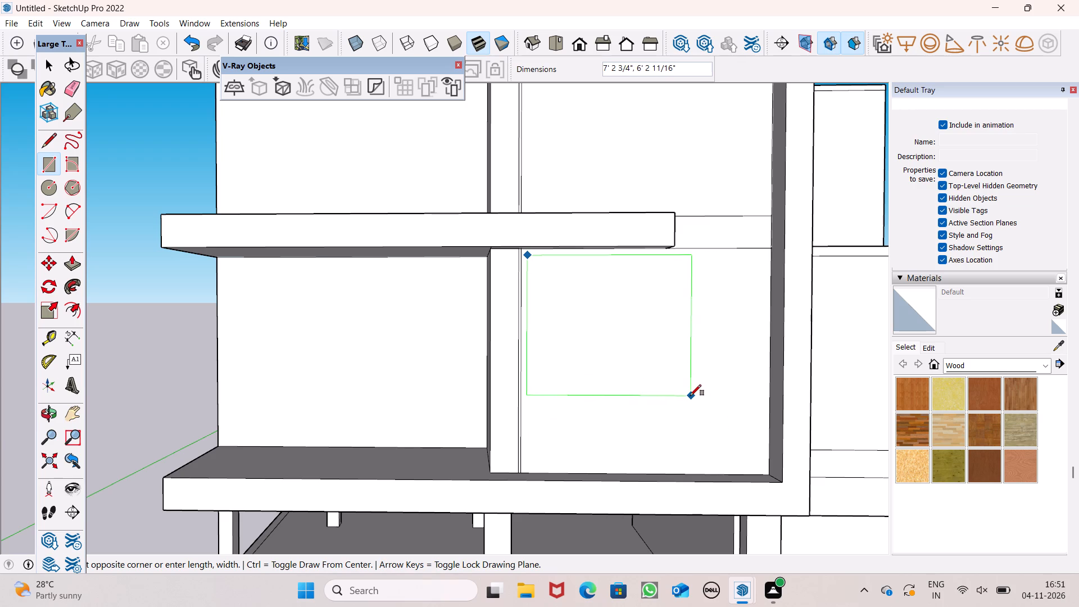
pyautogui.click(687, 393)
pyautogui.scroll(-3, 688, 349)
pyautogui.moveTo(783, 386); pyautogui.dragTo(764, 445, button='middle')
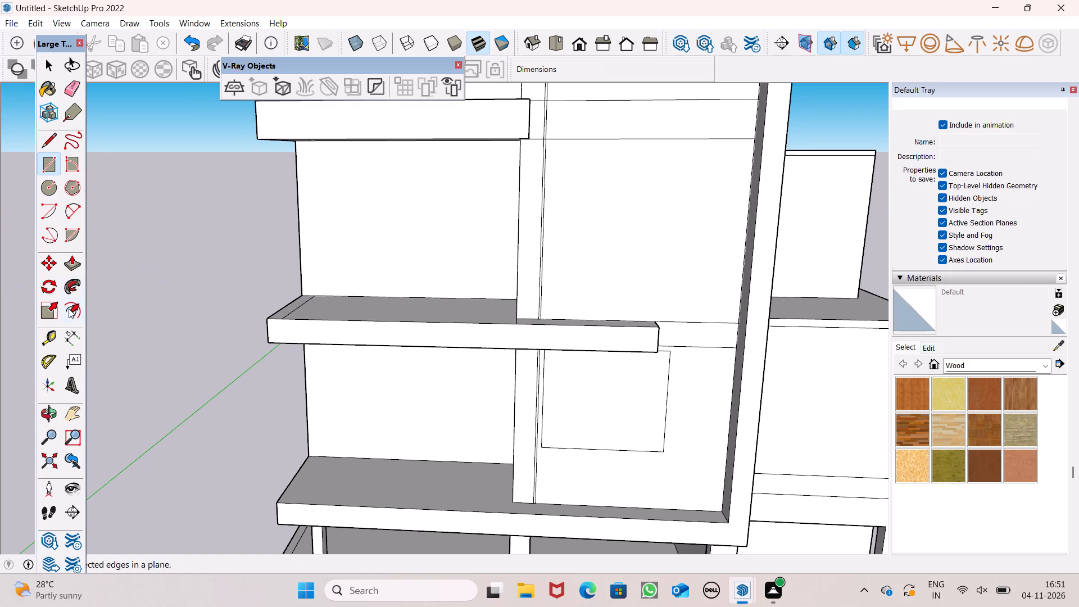
# Extend the middle balcony slab's end face about 1' 6" along the projecting block's front with Push/Pull.
pyautogui.click(74, 266)
pyautogui.scroll(-1, 342, 252)
pyautogui.moveTo(458, 302); pyautogui.dragTo(321, 338, button='middle')
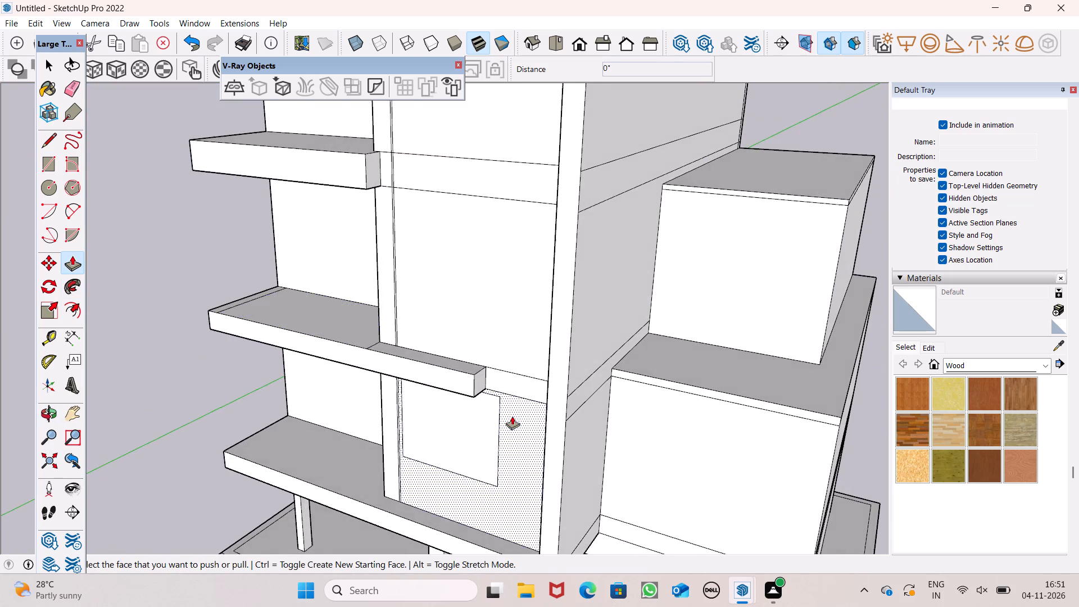
pyautogui.scroll(5, 512, 415)
pyautogui.moveTo(468, 376); pyautogui.dragTo(505, 389)
pyautogui.scroll(-3, 574, 300)
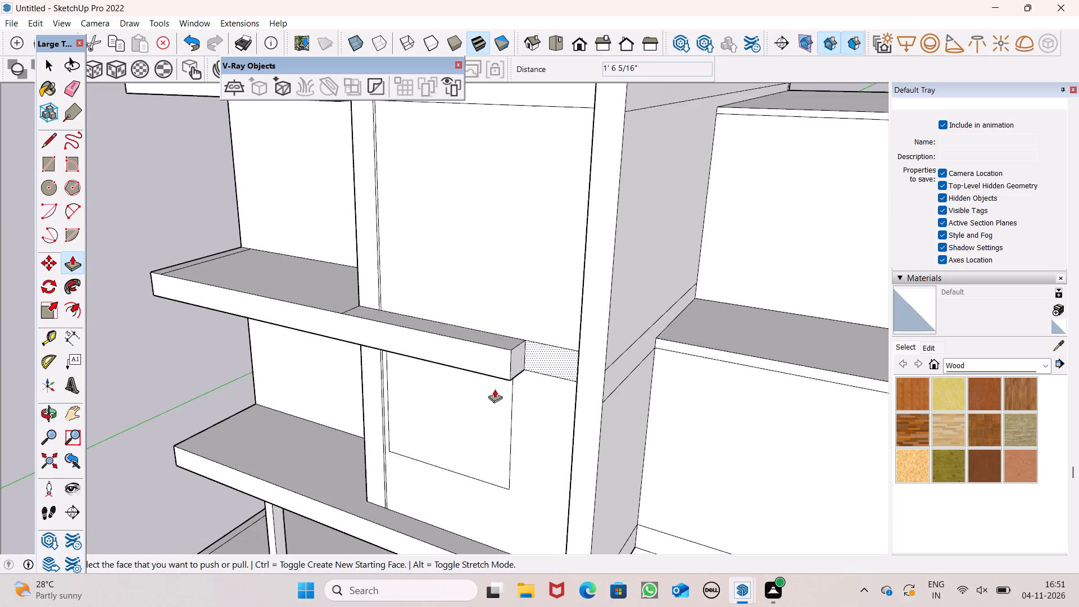
# Push the rectangle below the middle balcony slab 6" inward through the wall to cut a window opening.
pyautogui.moveTo(524, 367); pyautogui.dragTo(746, 203, button='middle')
pyautogui.press('space')
pyautogui.moveTo(590, 361); pyautogui.dragTo(539, 433, button='middle')
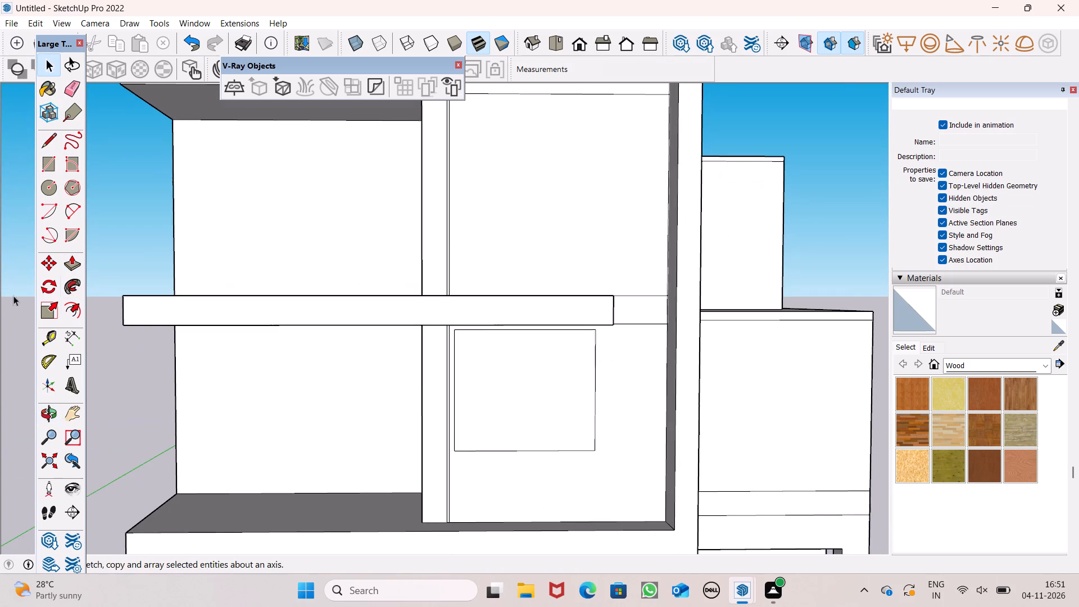
pyautogui.click(73, 262)
pyautogui.scroll(-5, 563, 231)
pyautogui.moveTo(658, 322); pyautogui.dragTo(654, 352, button='middle')
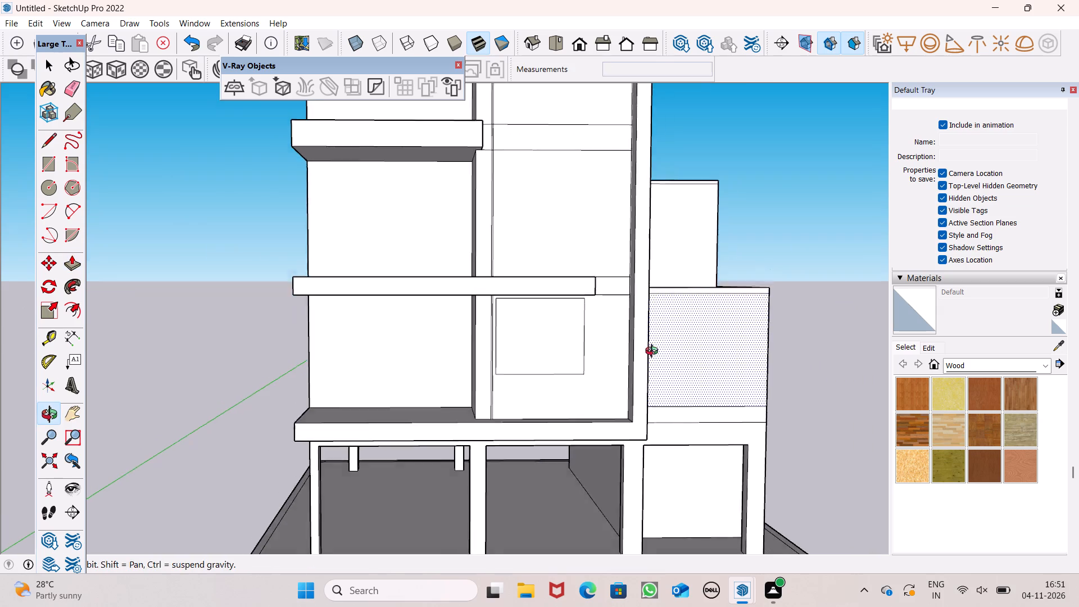
pyautogui.moveTo(654, 352); pyautogui.dragTo(654, 364, button='middle')
pyautogui.scroll(4, 558, 378)
pyautogui.moveTo(509, 398); pyautogui.dragTo(533, 373)
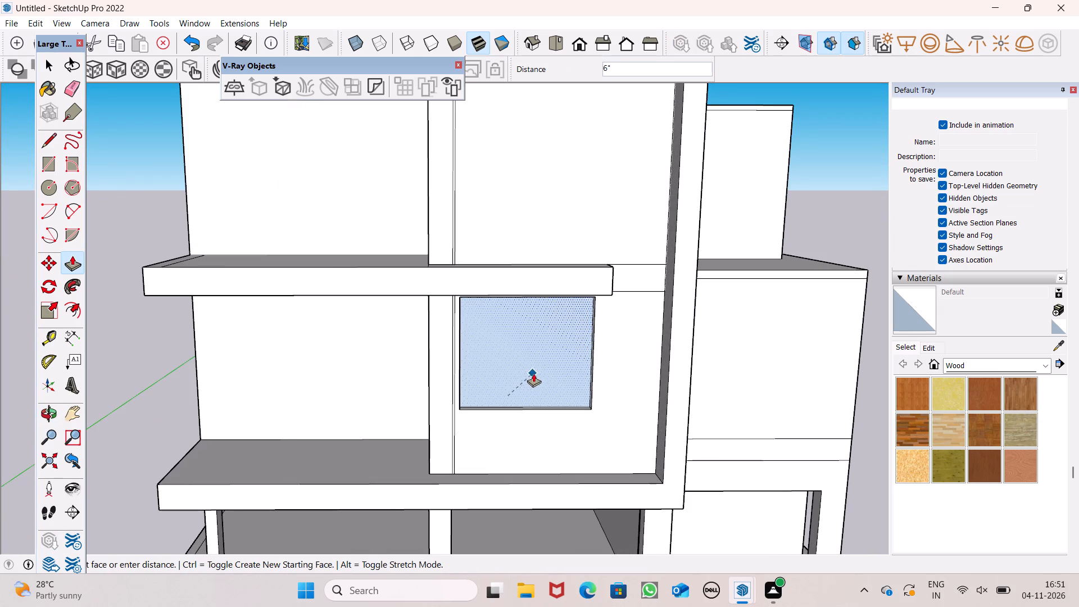
pyautogui.moveTo(533, 373); pyautogui.dragTo(537, 370)
pyautogui.scroll(-4, 534, 315)
pyautogui.press('space')
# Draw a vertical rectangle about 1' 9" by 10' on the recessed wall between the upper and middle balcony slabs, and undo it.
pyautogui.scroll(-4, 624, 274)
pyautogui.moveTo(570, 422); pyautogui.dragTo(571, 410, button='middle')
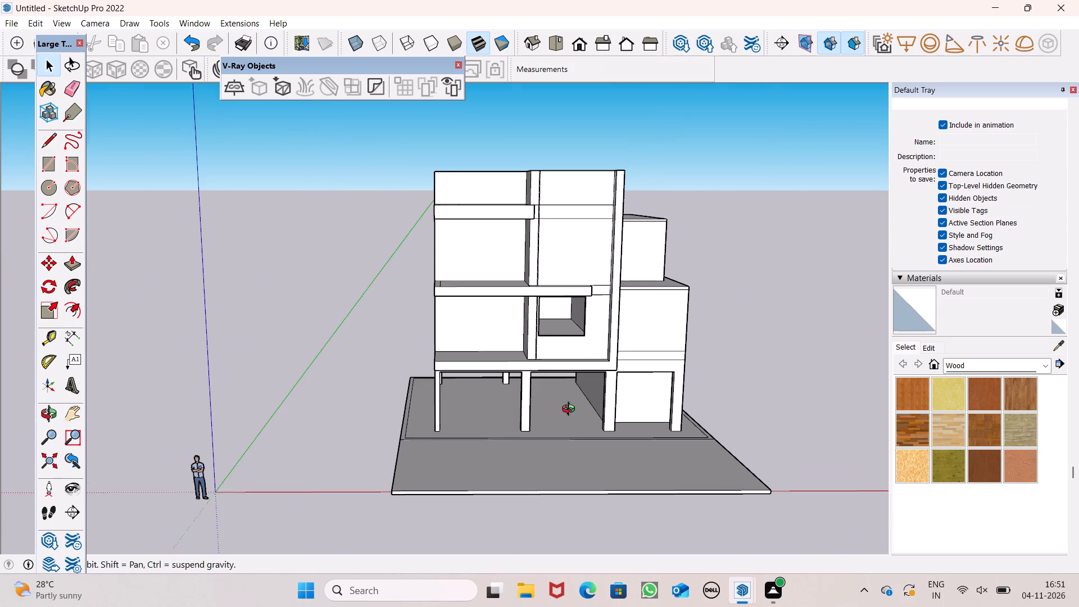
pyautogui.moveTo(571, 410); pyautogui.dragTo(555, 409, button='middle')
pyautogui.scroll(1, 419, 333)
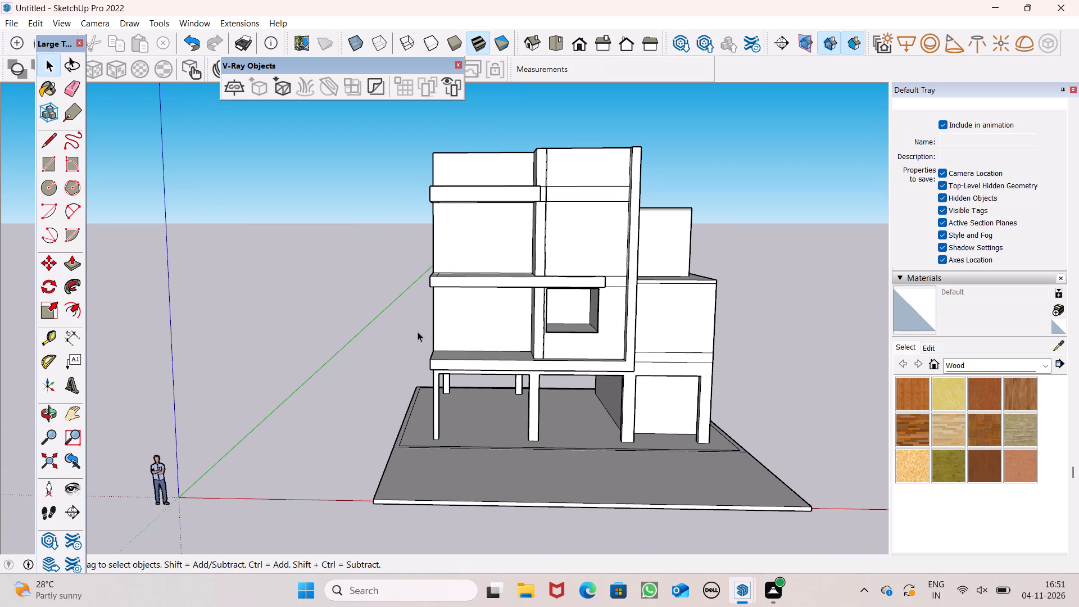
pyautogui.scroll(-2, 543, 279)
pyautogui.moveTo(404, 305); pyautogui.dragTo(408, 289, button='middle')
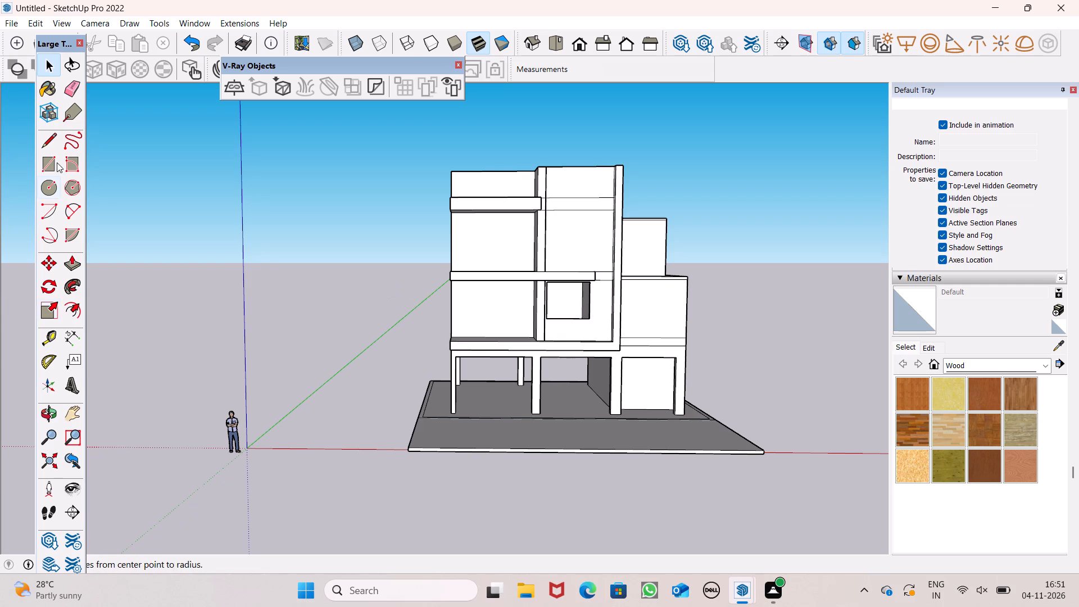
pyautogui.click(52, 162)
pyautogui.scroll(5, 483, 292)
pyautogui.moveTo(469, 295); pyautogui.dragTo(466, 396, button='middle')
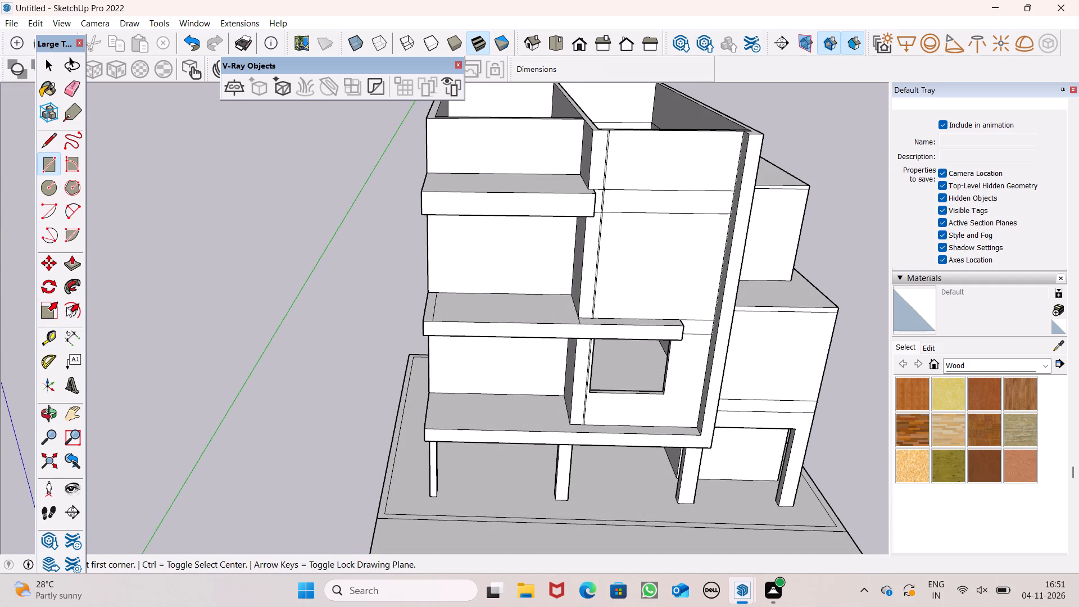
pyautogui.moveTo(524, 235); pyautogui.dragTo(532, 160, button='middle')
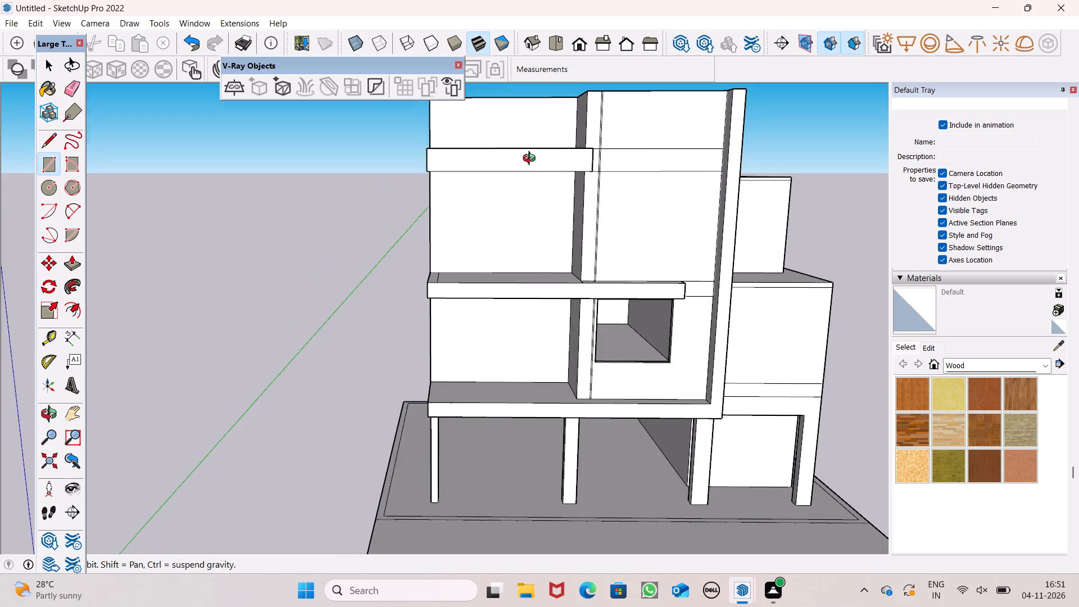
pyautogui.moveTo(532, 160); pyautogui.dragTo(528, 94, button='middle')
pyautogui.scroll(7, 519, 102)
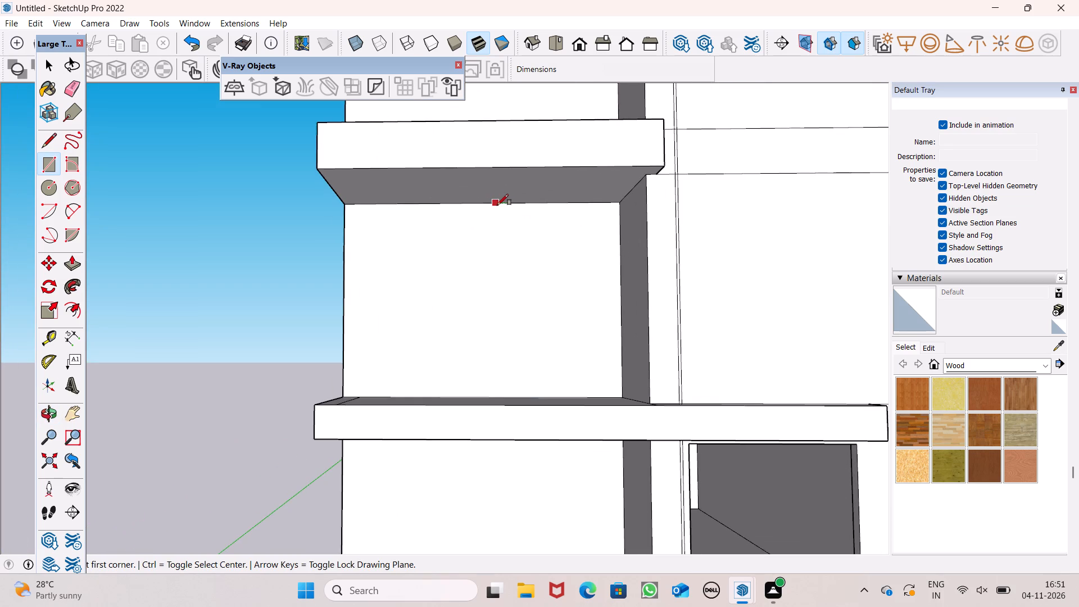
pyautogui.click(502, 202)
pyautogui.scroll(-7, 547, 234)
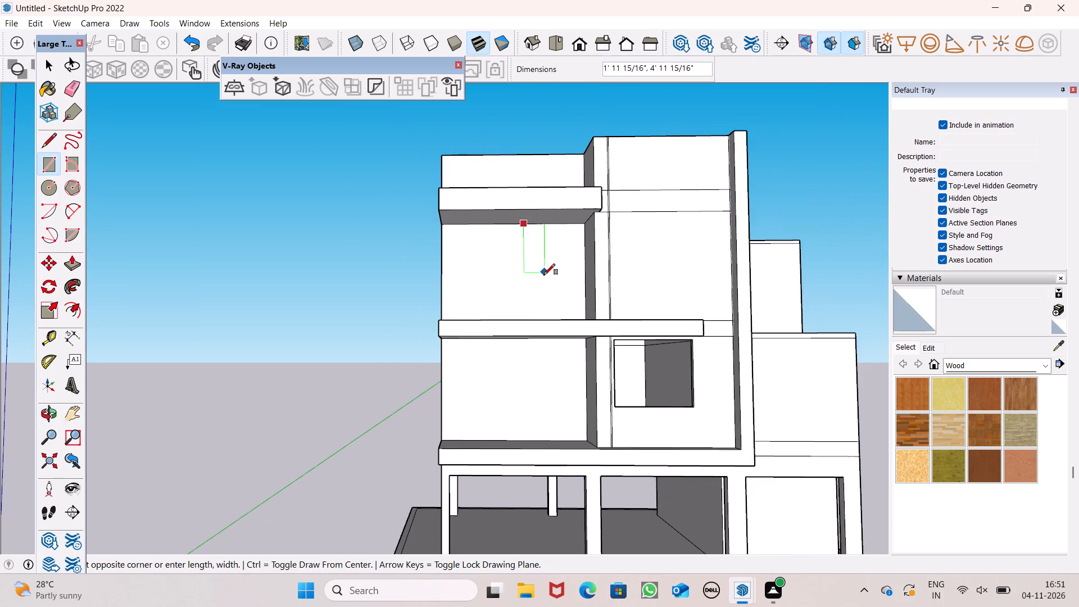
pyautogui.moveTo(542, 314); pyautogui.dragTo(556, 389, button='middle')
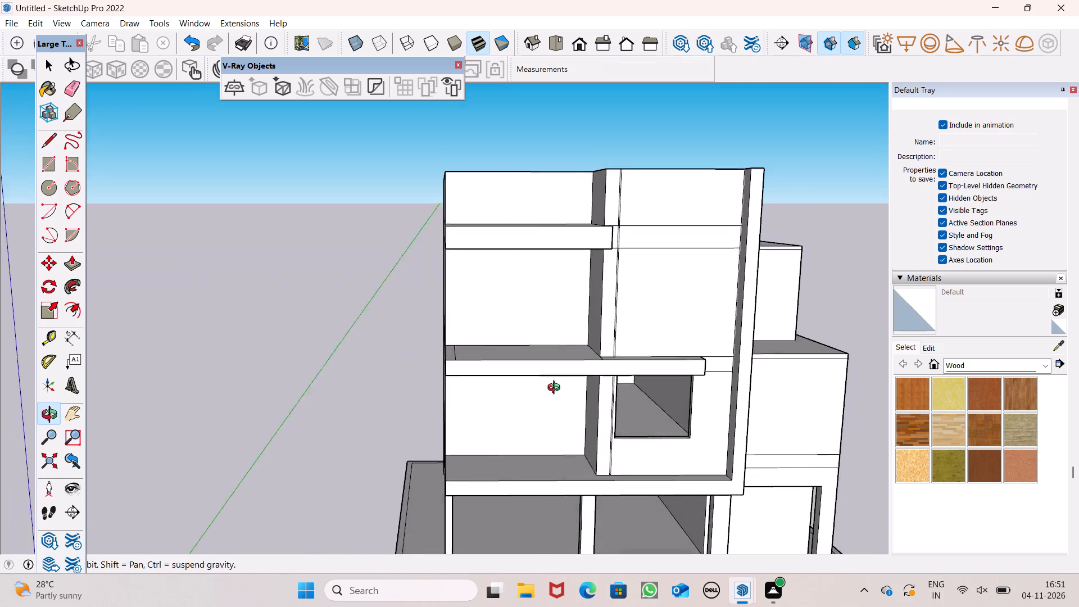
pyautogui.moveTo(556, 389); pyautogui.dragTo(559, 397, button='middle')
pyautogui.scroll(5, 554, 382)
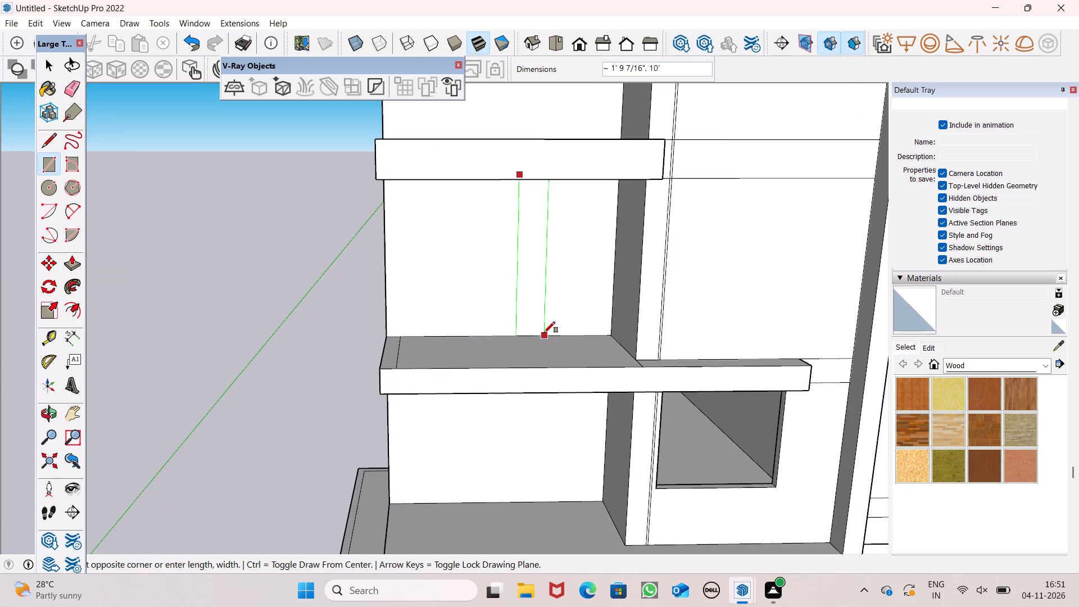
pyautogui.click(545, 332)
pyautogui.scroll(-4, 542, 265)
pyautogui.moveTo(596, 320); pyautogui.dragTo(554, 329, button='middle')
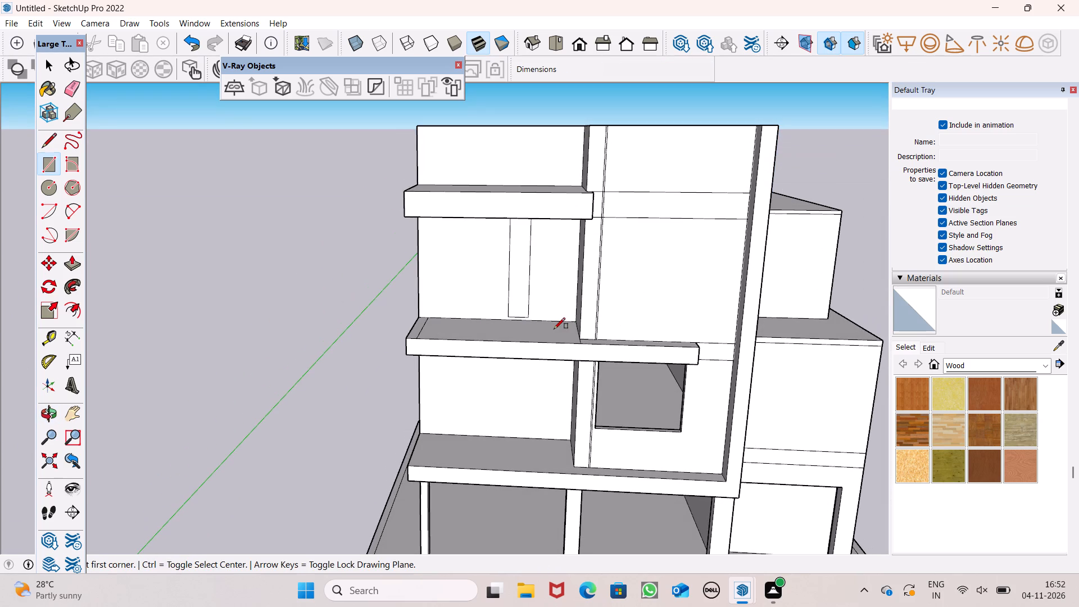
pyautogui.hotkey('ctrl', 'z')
# Draw a narrow vertical rectangle about 1' 4" by 10' on the recessed wall, spanning from the upper balcony slab down to the middle one.
pyautogui.moveTo(551, 290); pyautogui.dragTo(570, 265, button='middle')
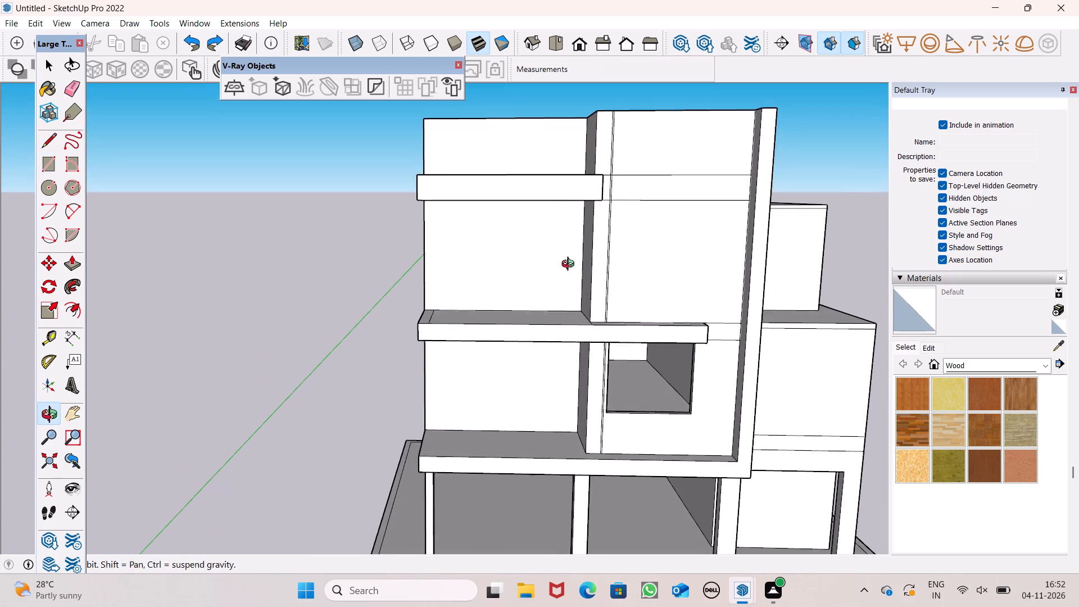
pyautogui.moveTo(570, 265); pyautogui.dragTo(570, 262, button='middle')
pyautogui.scroll(7, 525, 228)
pyautogui.moveTo(525, 228); pyautogui.dragTo(548, 175, button='middle')
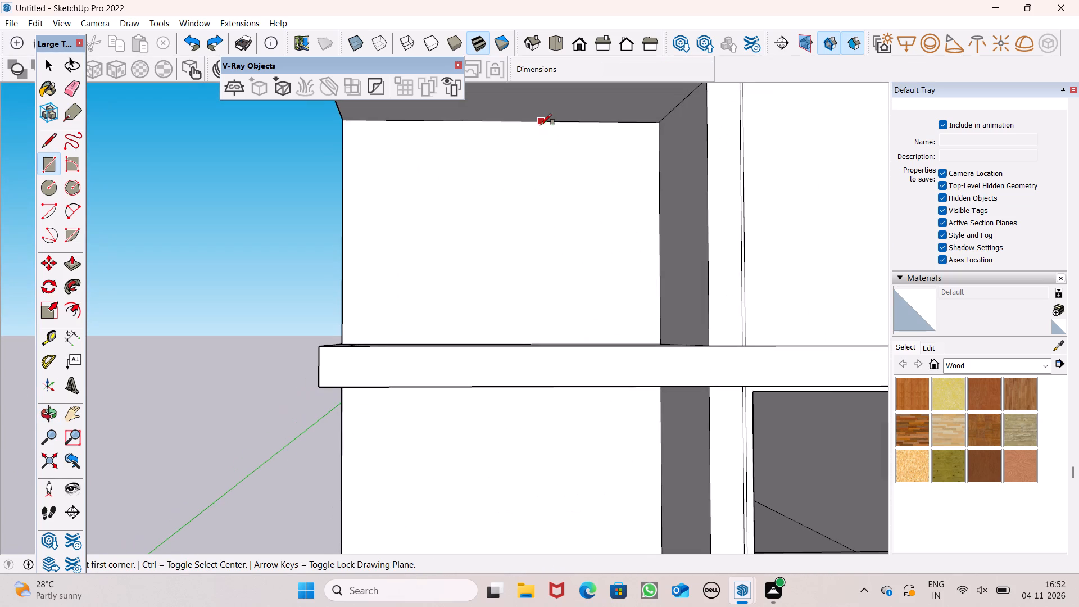
pyautogui.click(541, 125)
pyautogui.scroll(-2, 565, 237)
pyautogui.moveTo(562, 285); pyautogui.dragTo(562, 370, button='middle')
pyautogui.scroll(2, 566, 407)
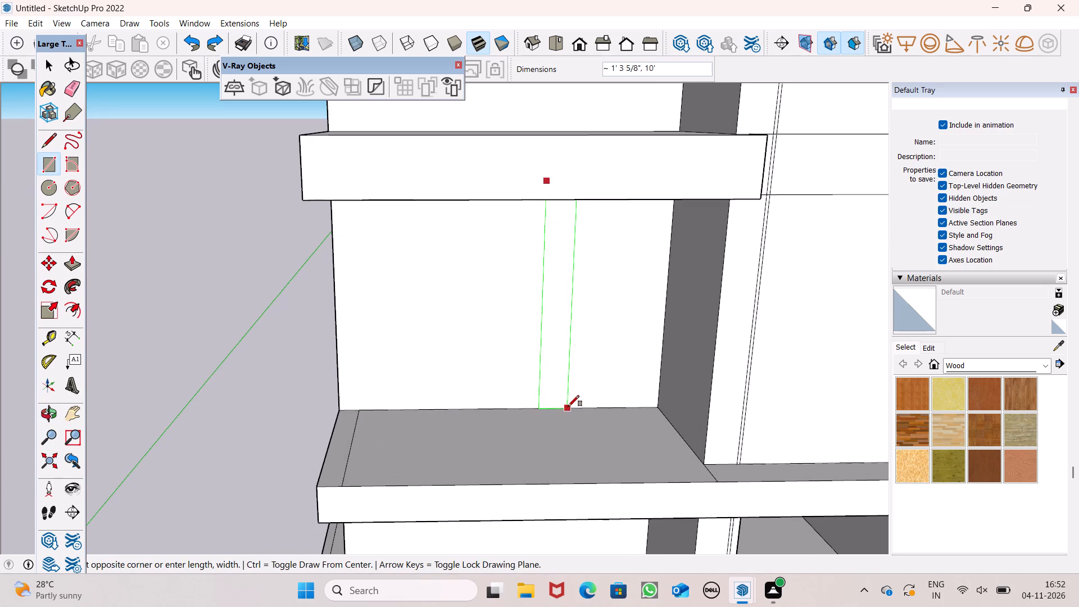
pyautogui.moveTo(569, 406); pyautogui.dragTo(568, 401)
pyautogui.scroll(-10, 552, 294)
pyautogui.moveTo(551, 374); pyautogui.dragTo(551, 293, button='middle')
pyautogui.press('space')
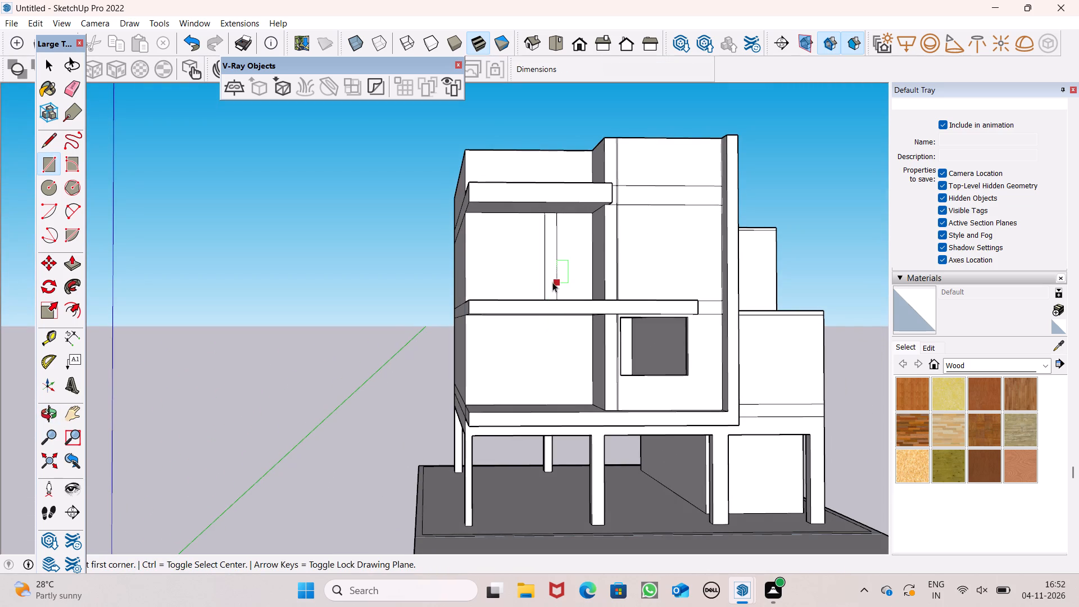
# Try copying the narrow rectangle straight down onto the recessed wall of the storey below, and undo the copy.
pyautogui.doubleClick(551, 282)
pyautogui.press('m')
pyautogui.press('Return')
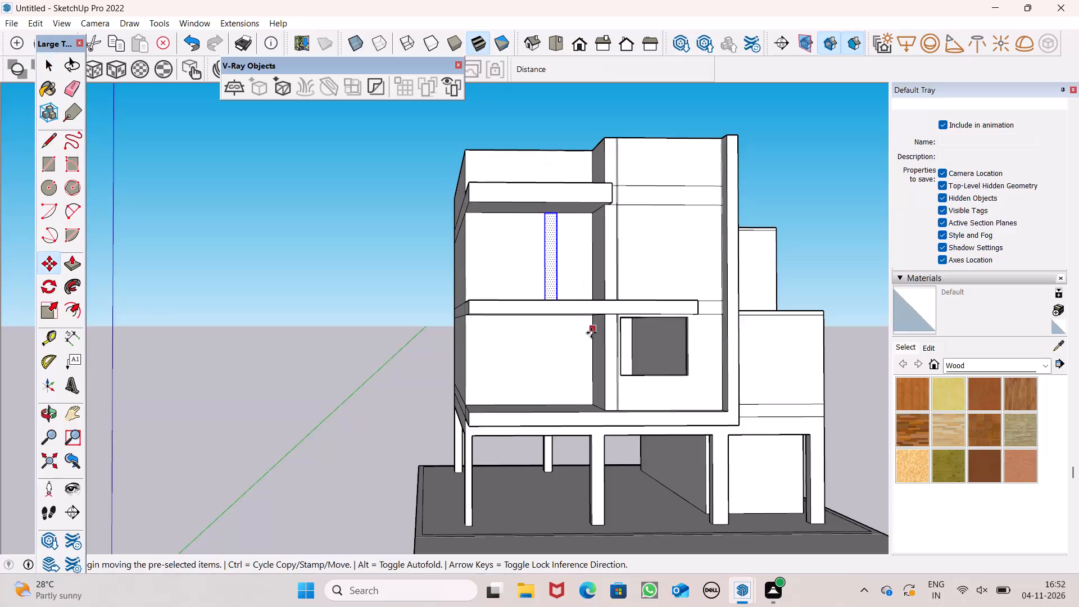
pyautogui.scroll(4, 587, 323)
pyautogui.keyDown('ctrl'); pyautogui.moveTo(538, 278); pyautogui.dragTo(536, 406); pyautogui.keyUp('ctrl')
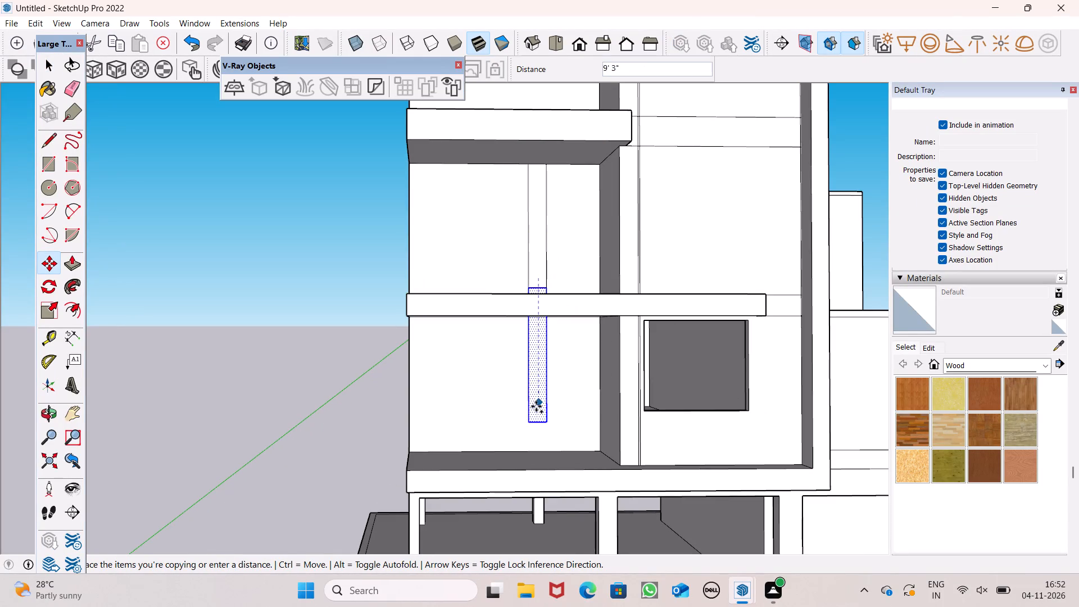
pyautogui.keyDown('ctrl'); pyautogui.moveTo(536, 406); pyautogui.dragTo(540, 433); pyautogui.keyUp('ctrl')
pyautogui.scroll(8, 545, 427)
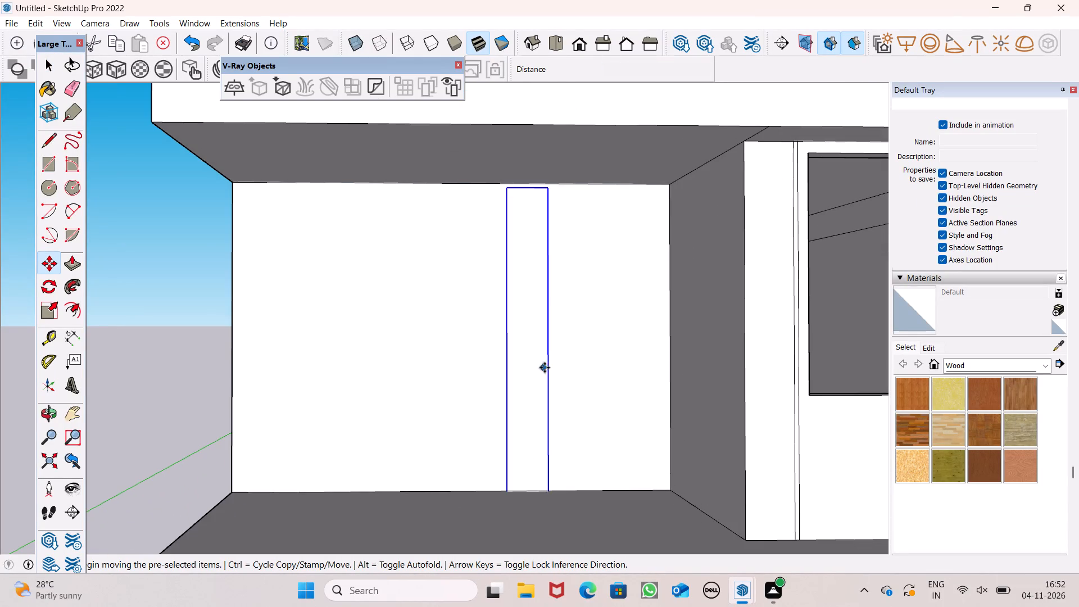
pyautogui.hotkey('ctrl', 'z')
# Copy the narrow rectangle about 11' 6" straight down onto the recessed wall between the middle balcony slab and the lowest floor slab.
pyautogui.keyDown('ctrl'); pyautogui.scroll(-5, 545, 369); pyautogui.keyUp('ctrl')
pyautogui.press('space')
pyautogui.doubleClick(543, 161)
pyautogui.scroll(-3, 541, 168)
pyautogui.press('m')
pyautogui.press('Return')
pyautogui.moveTo(535, 160); pyautogui.dragTo(532, 287)
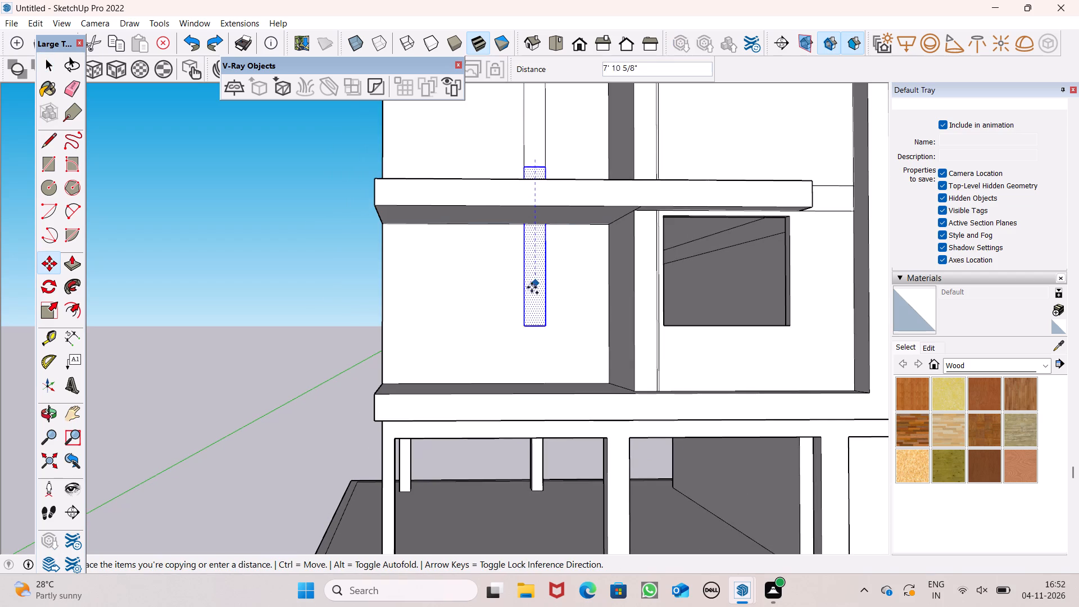
pyautogui.moveTo(532, 287); pyautogui.dragTo(535, 343)
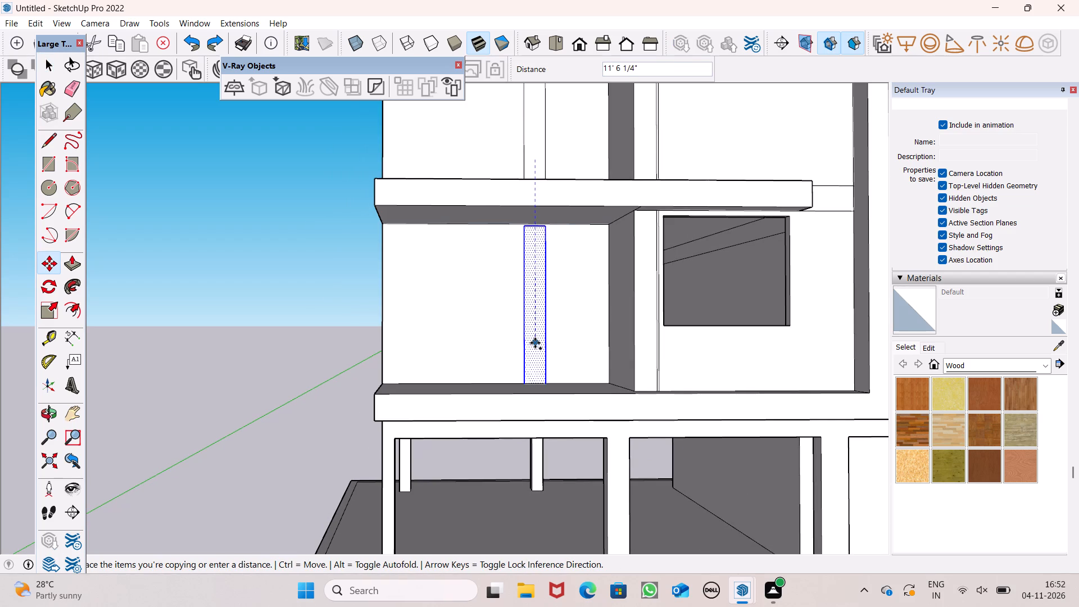
pyautogui.moveTo(535, 343); pyautogui.dragTo(534, 342)
pyautogui.scroll(-5, 531, 280)
pyautogui.press('space')
pyautogui.moveTo(563, 306); pyautogui.dragTo(560, 320, button='middle')
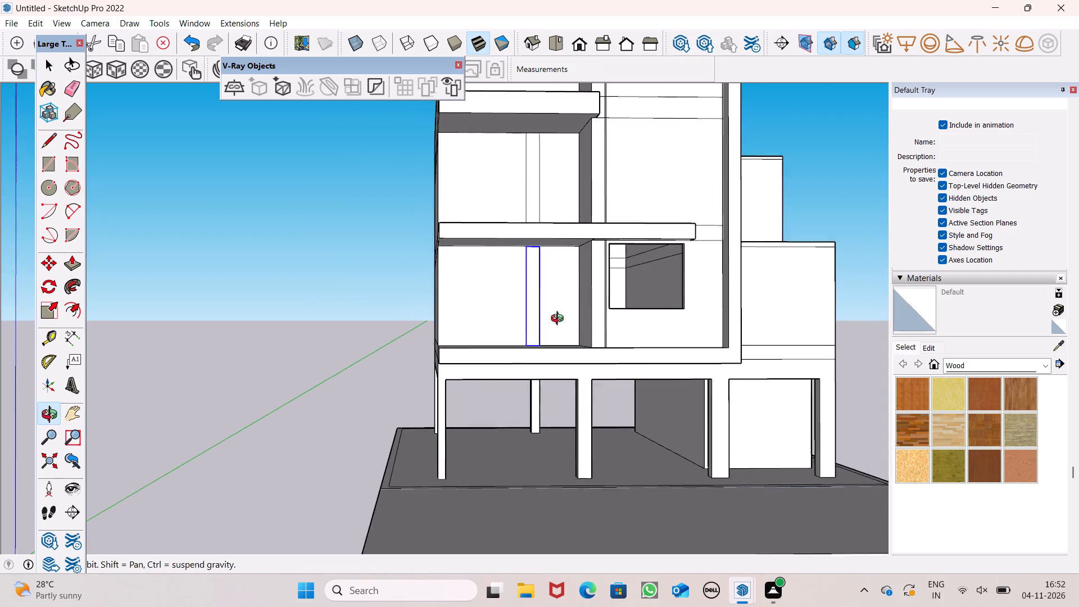
pyautogui.moveTo(560, 320); pyautogui.dragTo(547, 358, button='middle')
pyautogui.click(340, 198)
# Pull the narrow rectangle on the recessed wall between the upper and middle balcony slabs out about 1' 3" as a pier.
pyautogui.scroll(1, 568, 215)
pyautogui.scroll(-3, 567, 215)
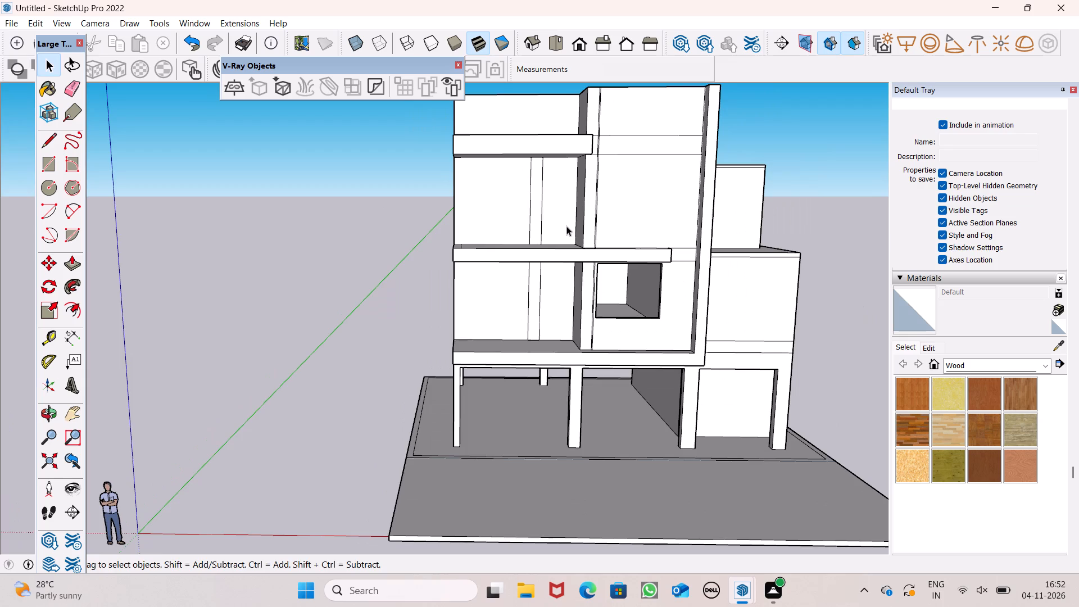
pyautogui.moveTo(566, 224); pyautogui.dragTo(562, 329, button='middle')
pyautogui.scroll(7, 533, 205)
pyautogui.scroll(1, 577, 243)
pyautogui.moveTo(575, 242); pyautogui.dragTo(598, 210, button='middle')
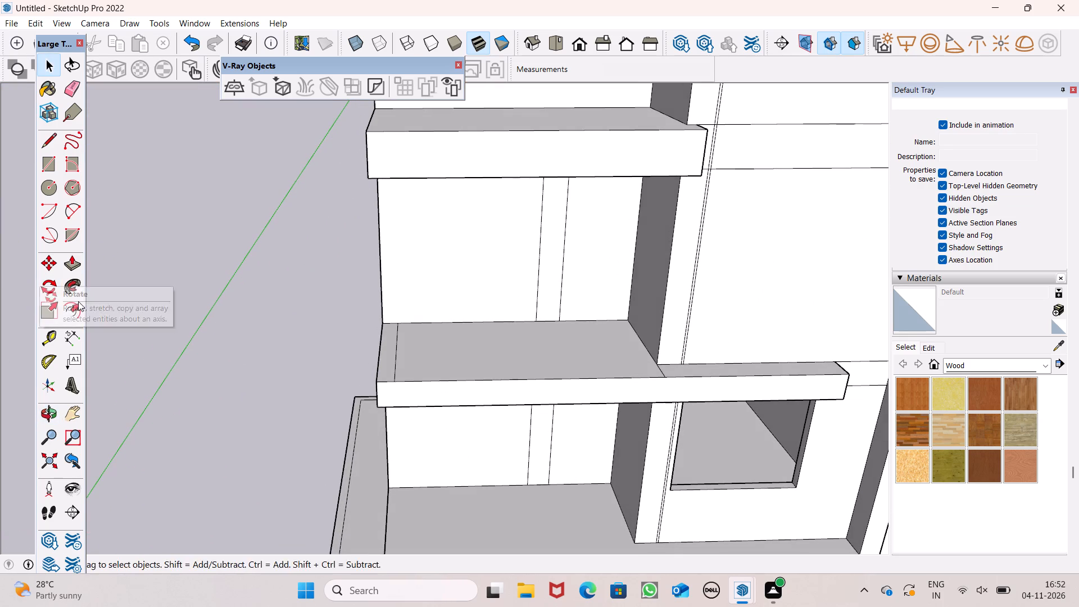
pyautogui.click(79, 261)
pyautogui.moveTo(632, 234); pyautogui.dragTo(632, 249, button='middle')
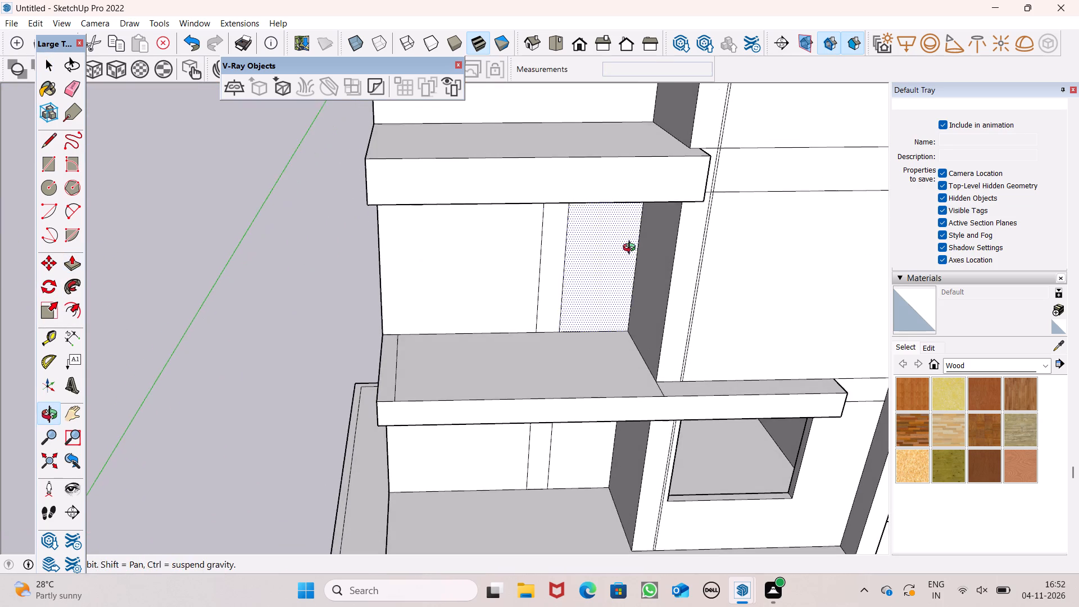
pyautogui.moveTo(632, 249); pyautogui.dragTo(632, 250, button='middle')
pyautogui.scroll(4, 625, 223)
pyautogui.moveTo(506, 351); pyautogui.dragTo(514, 365)
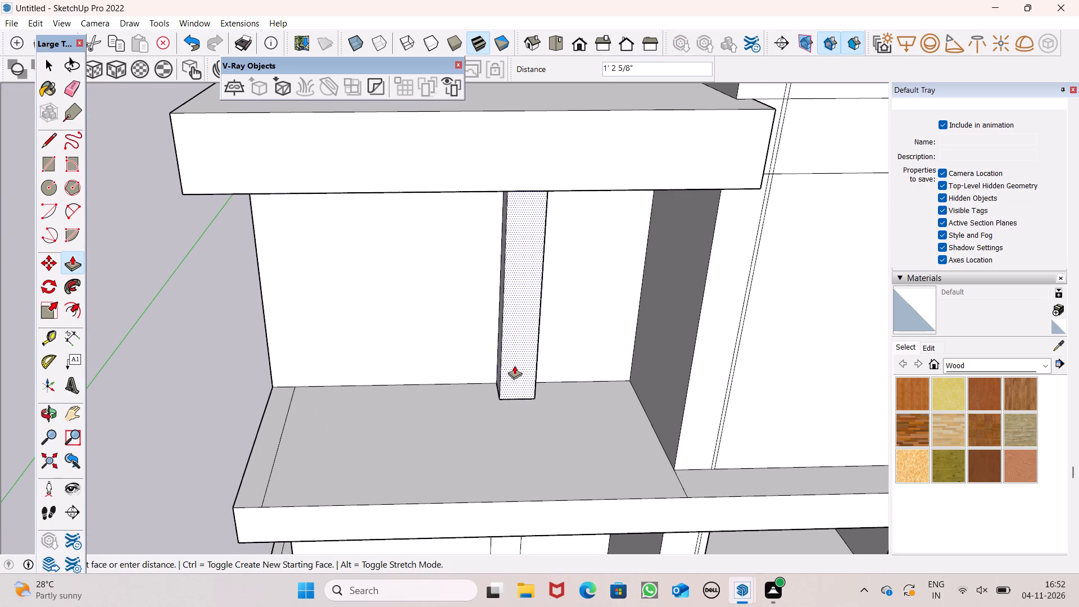
pyautogui.moveTo(514, 365); pyautogui.dragTo(514, 366)
# Pull the narrow strip at the outer end of the middle balcony slab up 10' to meet the upper balcony slab.
pyautogui.scroll(-5, 522, 299)
pyautogui.moveTo(536, 347); pyautogui.dragTo(575, 152, button='middle')
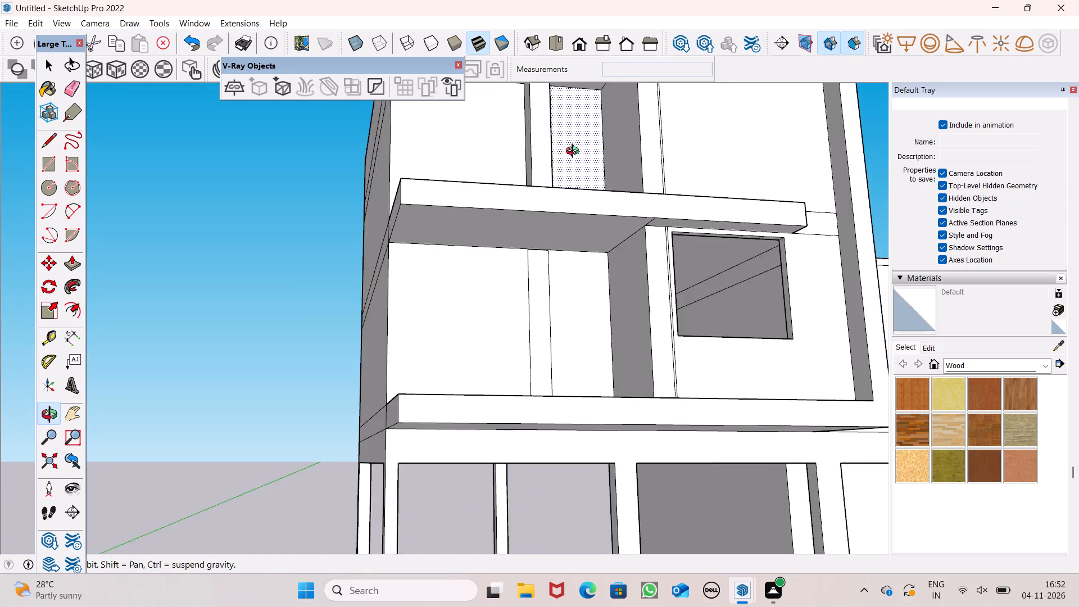
pyautogui.moveTo(575, 152); pyautogui.dragTo(668, 327, button='middle')
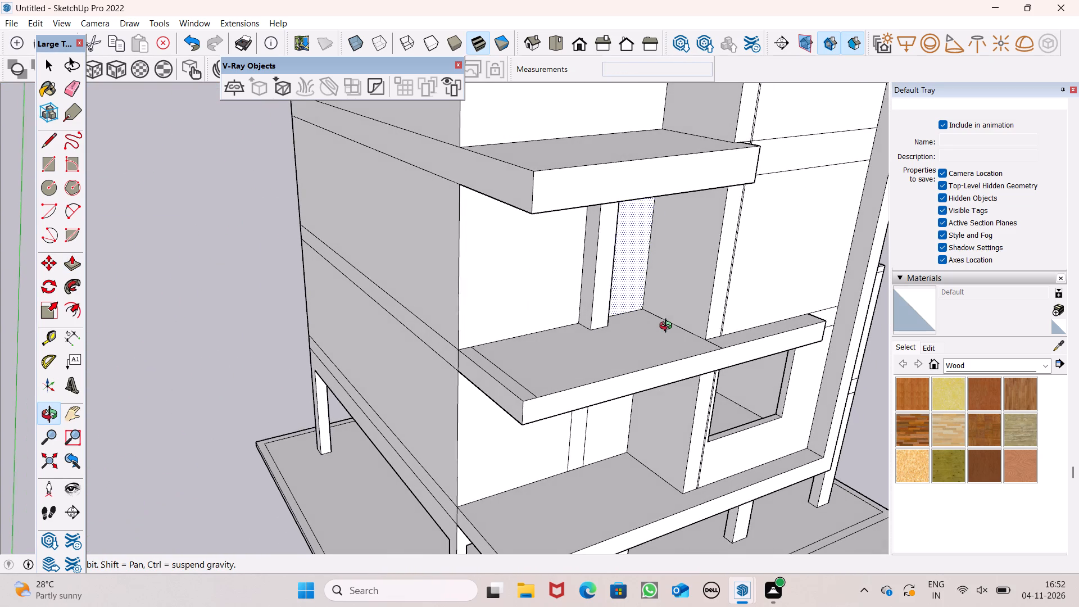
pyautogui.moveTo(668, 327); pyautogui.dragTo(668, 327, button='middle')
pyautogui.moveTo(578, 339); pyautogui.dragTo(531, 357, button='middle')
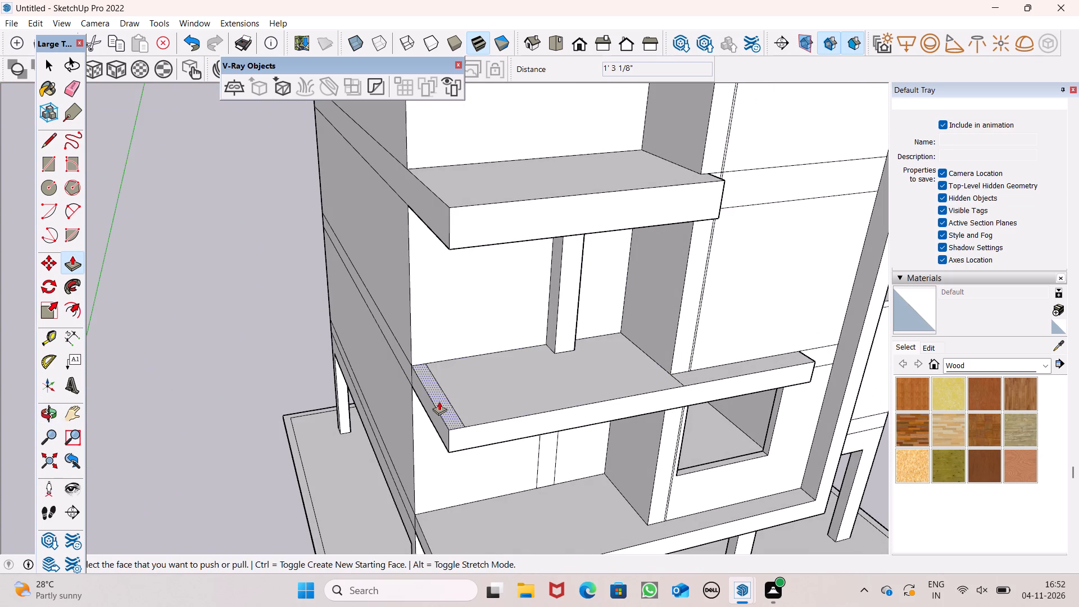
pyautogui.moveTo(439, 401); pyautogui.dragTo(450, 251)
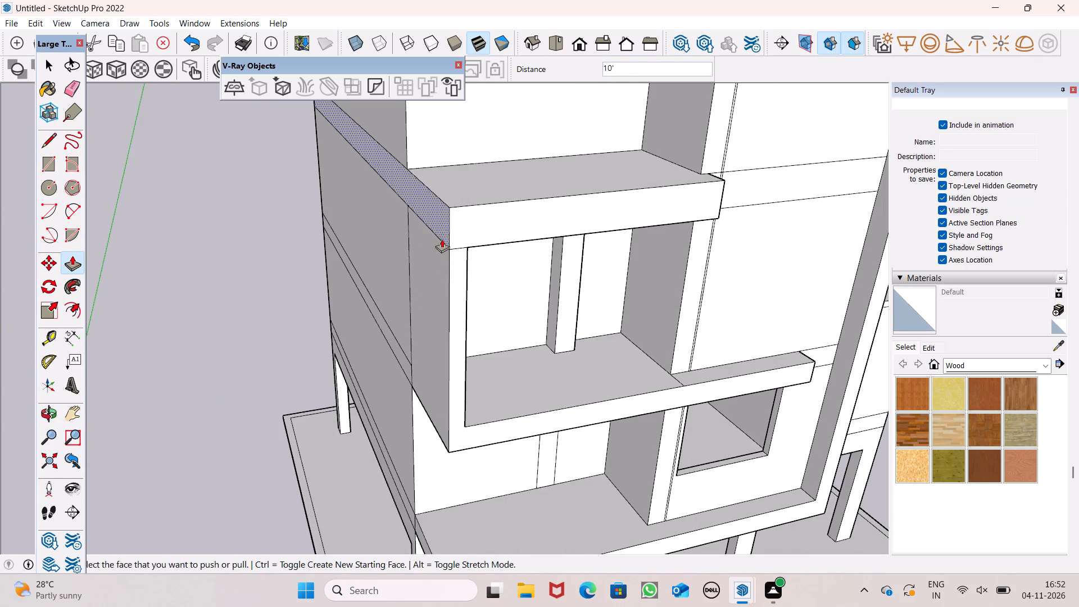
# Copy the narrow rectangle on the lower storey's recessed wall about 8' 8" sideways to the wall's outer end.
pyautogui.scroll(-3, 438, 227)
pyautogui.moveTo(509, 309); pyautogui.dragTo(400, 260, button='middle')
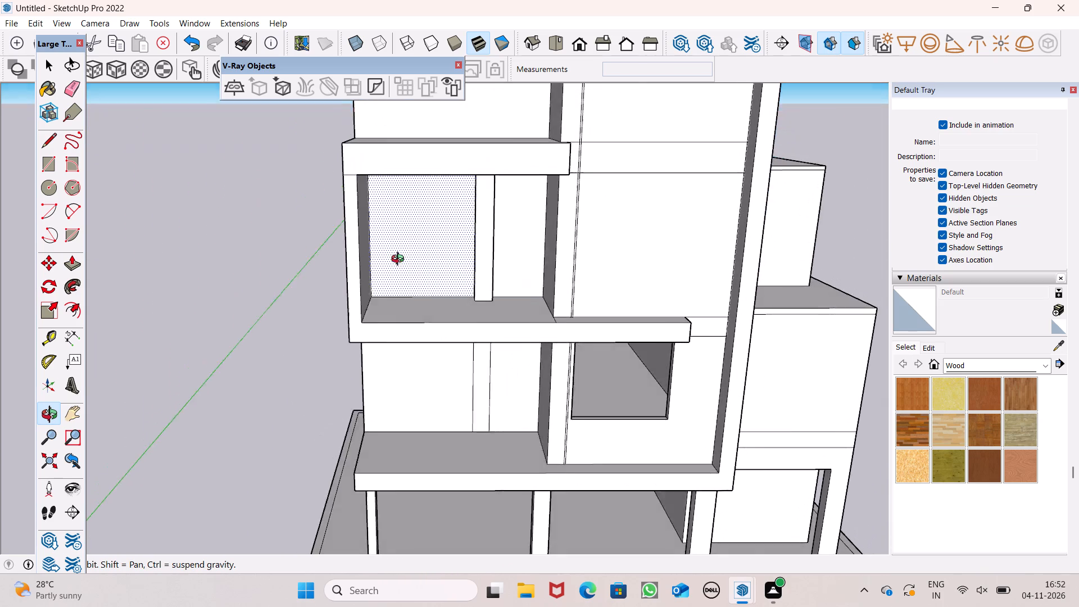
pyautogui.moveTo(400, 260); pyautogui.dragTo(398, 260, button='middle')
pyautogui.scroll(-3, 510, 210)
pyautogui.scroll(-3, 508, 277)
pyautogui.moveTo(428, 387); pyautogui.dragTo(452, 378, button='middle')
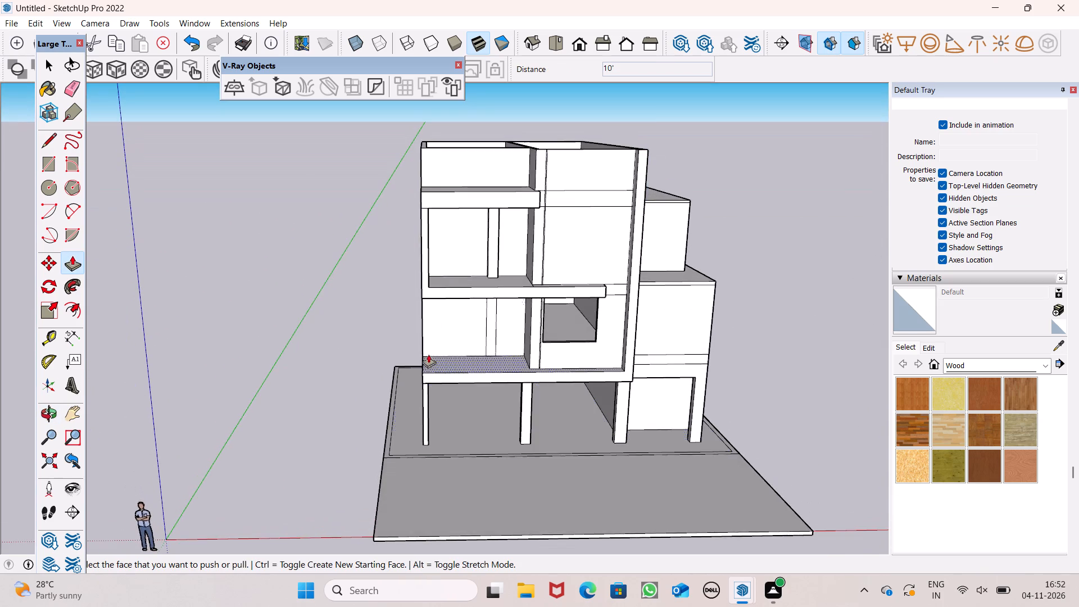
pyautogui.scroll(2, 424, 339)
pyautogui.press('space')
pyautogui.scroll(-3, 568, 198)
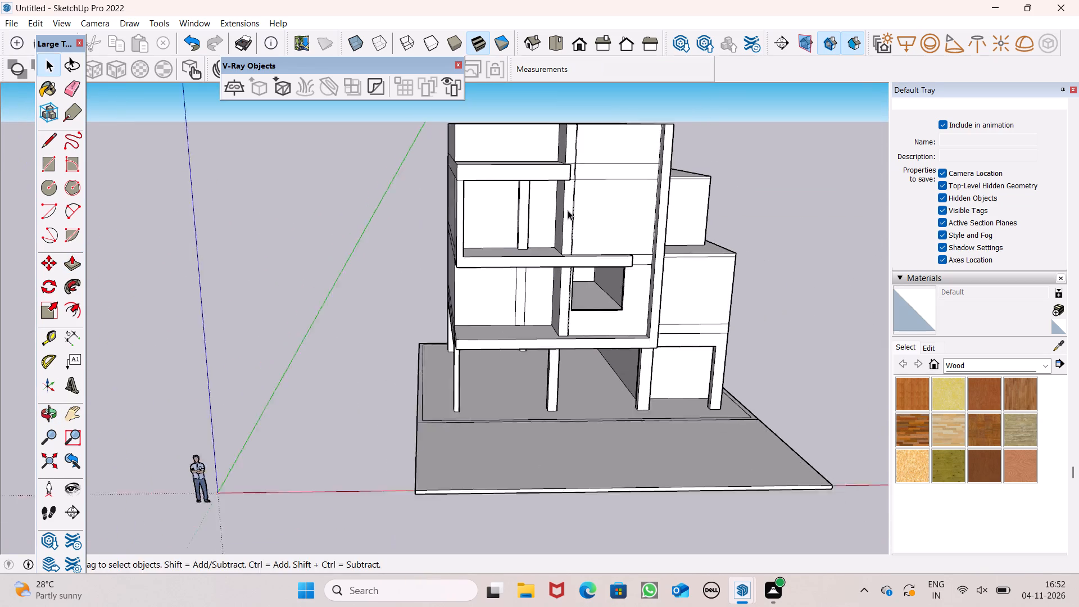
pyautogui.scroll(1, 548, 224)
pyautogui.moveTo(486, 247); pyautogui.dragTo(467, 157, button='middle')
pyautogui.scroll(8, 439, 224)
pyautogui.doubleClick(616, 316)
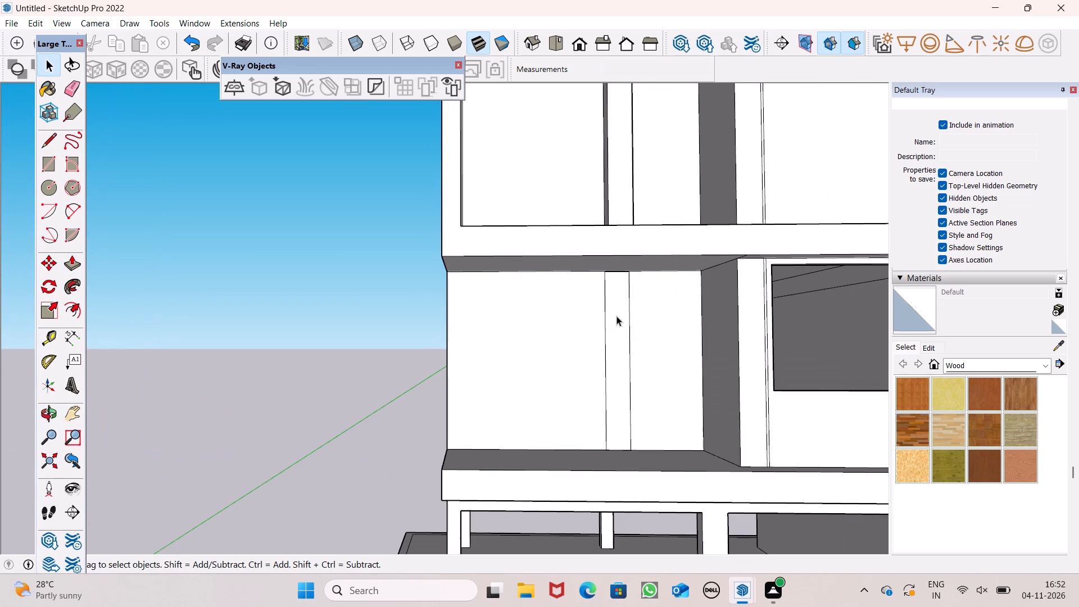
pyautogui.press('m')
pyautogui.press('Return')
pyautogui.scroll(-3, 641, 239)
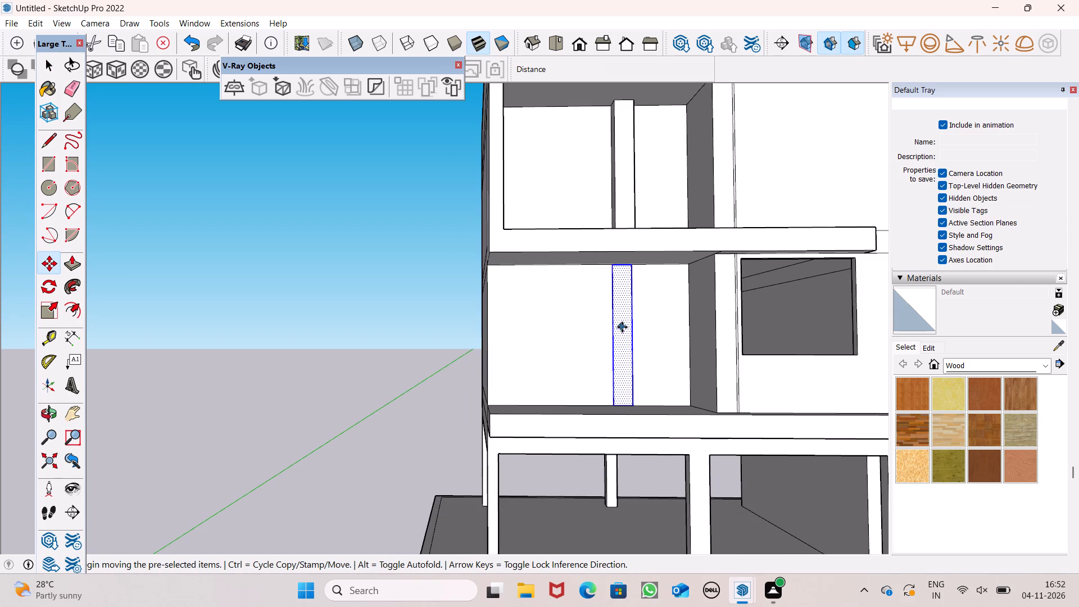
pyautogui.moveTo(620, 326); pyautogui.dragTo(500, 323)
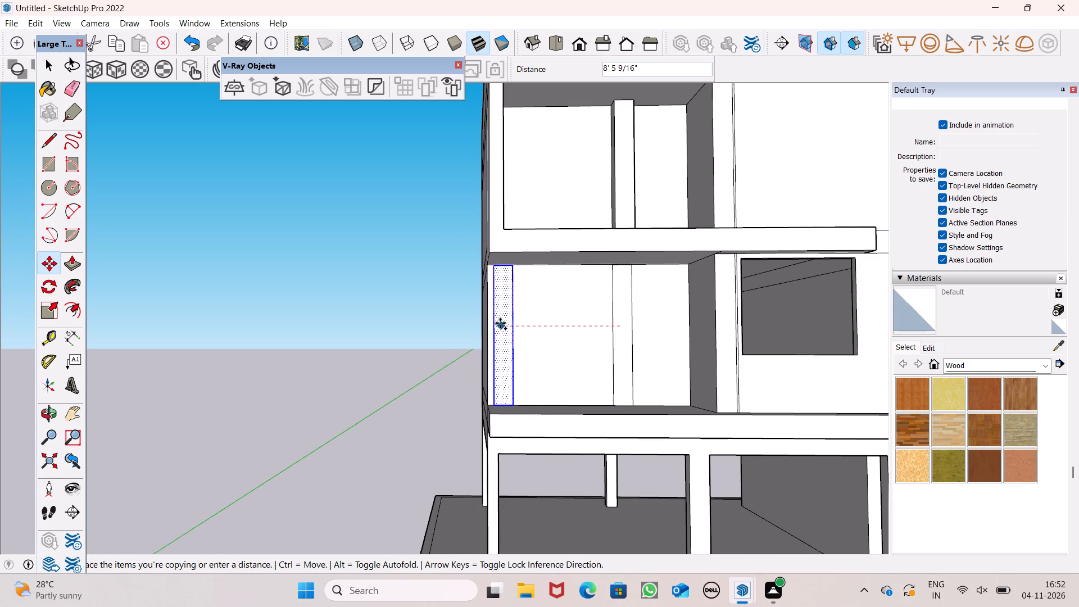
pyautogui.moveTo(500, 323); pyautogui.dragTo(497, 321)
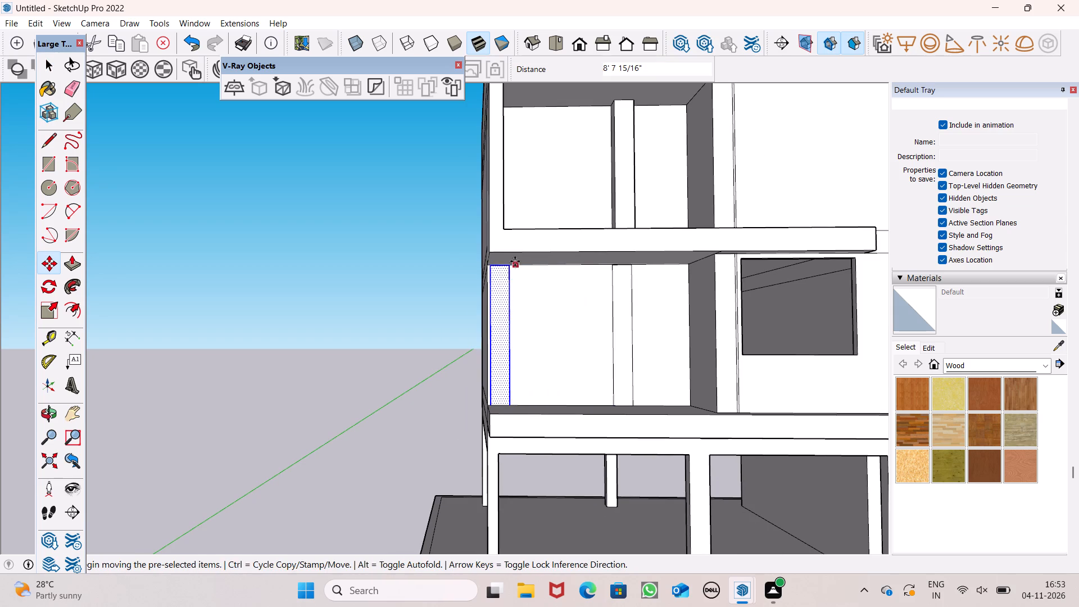
pyautogui.press('space')
pyautogui.click(427, 234)
# Erase the copied rectangle's outer vertical edge and top edge near the recessed wall's outer corner.
pyautogui.moveTo(522, 261); pyautogui.dragTo(568, 339, button='middle')
pyautogui.scroll(7, 561, 427)
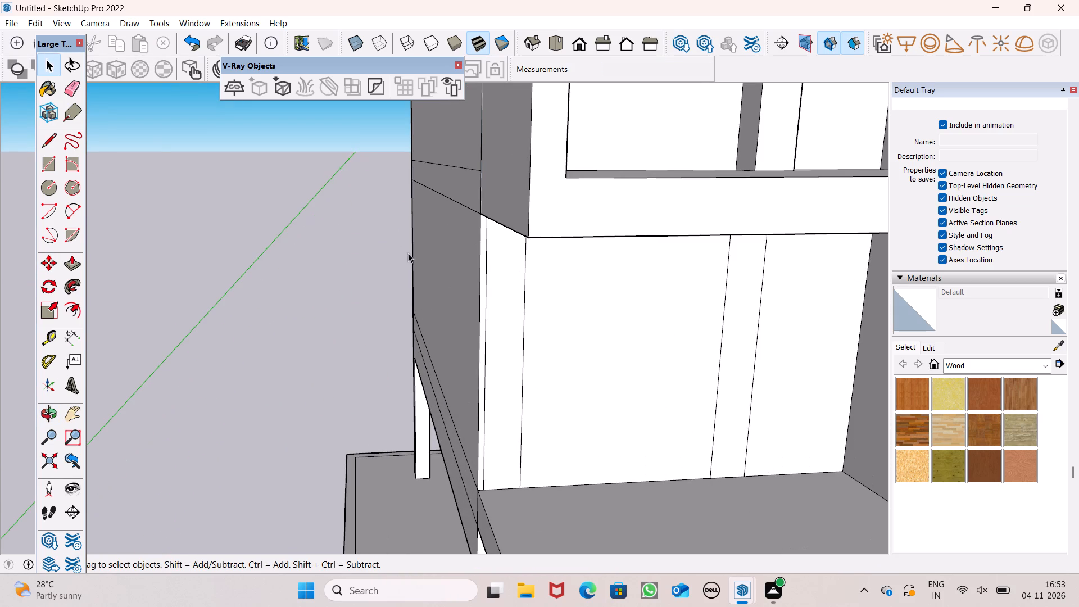
pyautogui.click(65, 89)
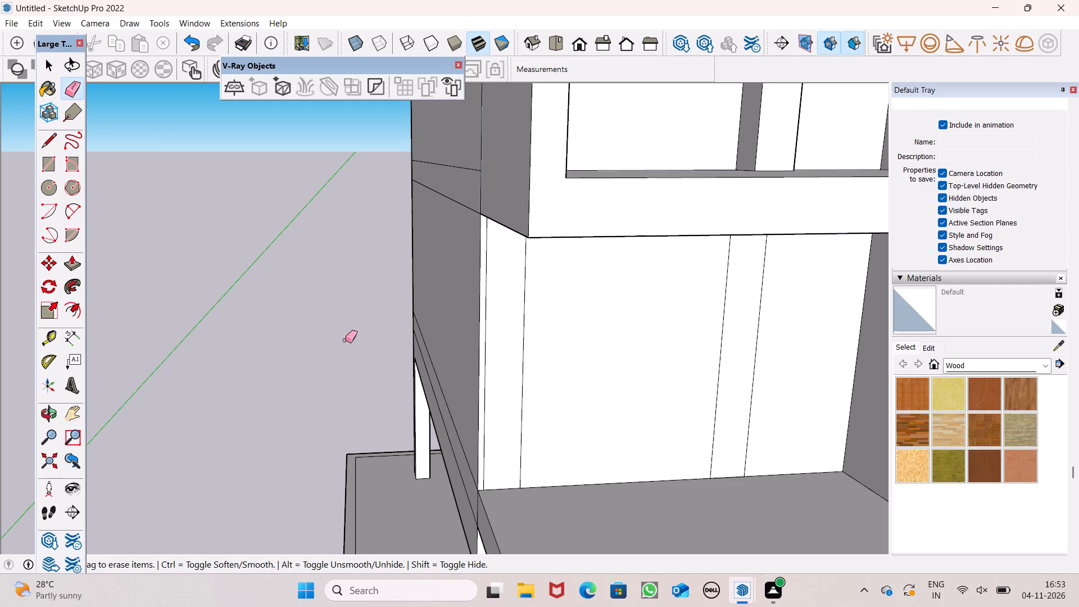
pyautogui.click(484, 370)
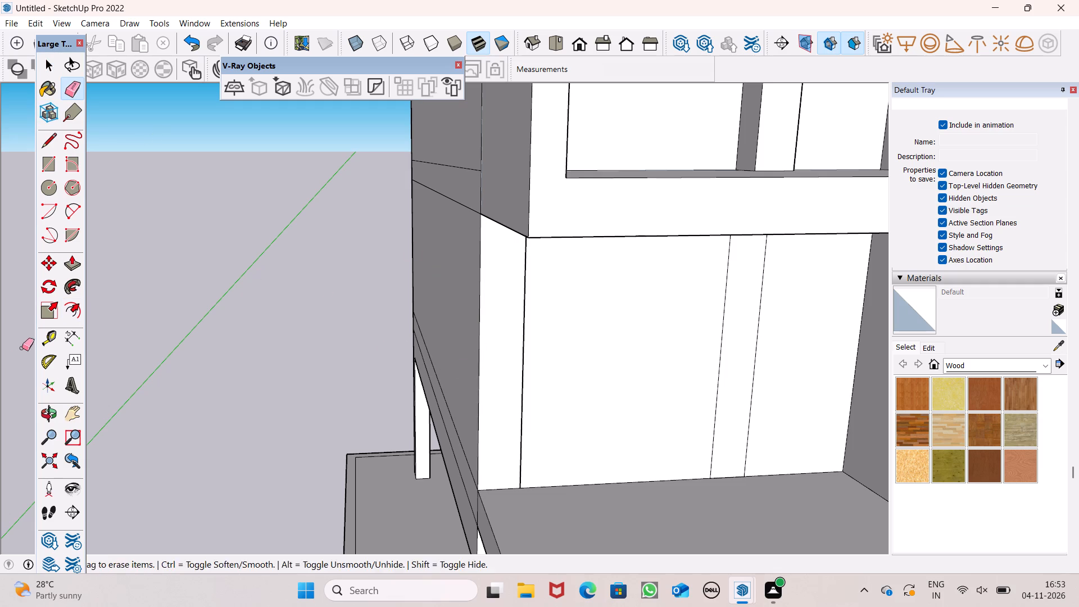
pyautogui.scroll(-1, 383, 351)
pyautogui.moveTo(456, 384); pyautogui.dragTo(452, 322, button='middle')
pyautogui.scroll(-2, 463, 320)
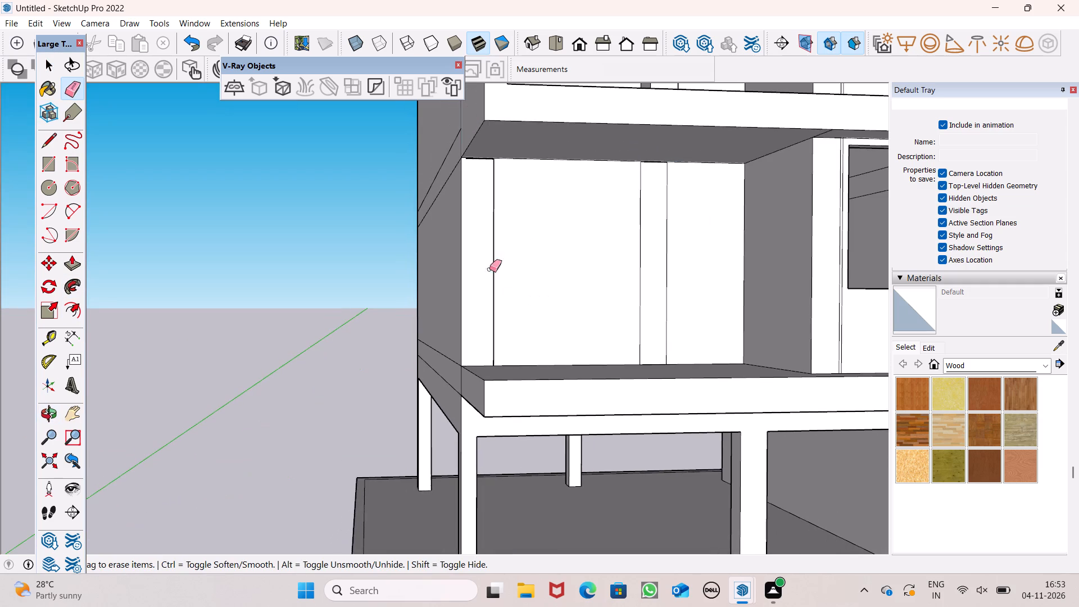
pyautogui.scroll(8, 487, 126)
pyautogui.scroll(8, 487, 241)
pyautogui.scroll(8, 484, 119)
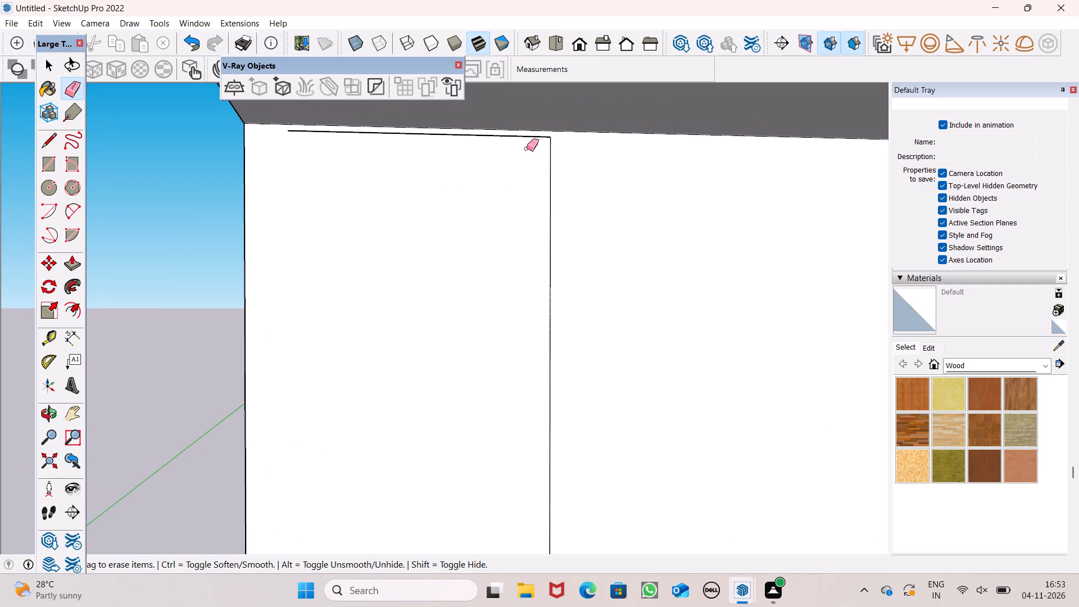
pyautogui.click(521, 136)
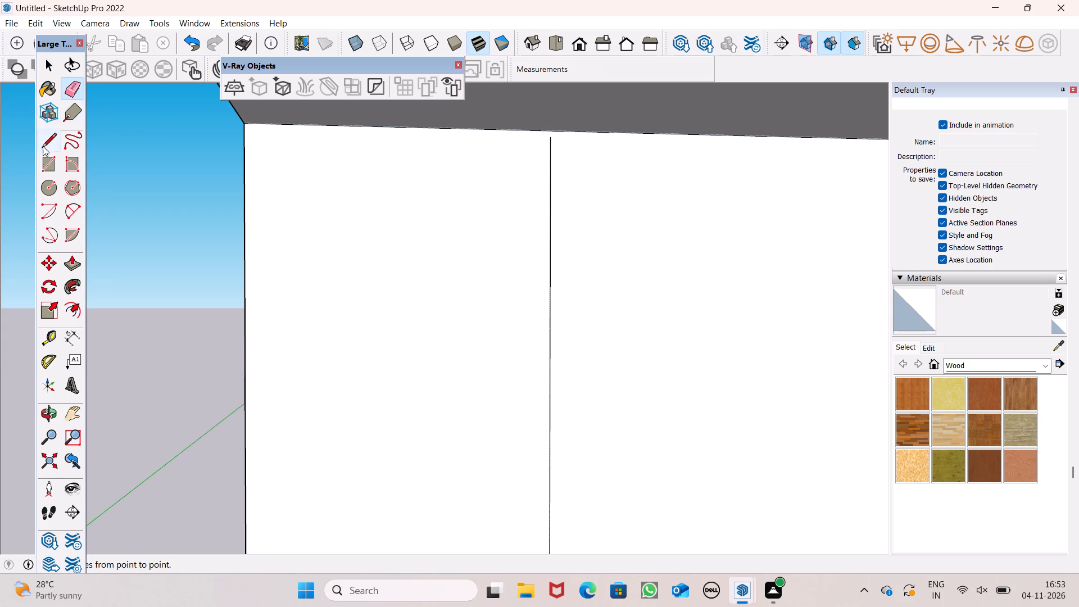
# Draw a line about 3/8" long extending the remaining vertical edge up to the underside of the balcony slab.
pyautogui.click(43, 146)
pyautogui.moveTo(552, 137); pyautogui.dragTo(551, 130)
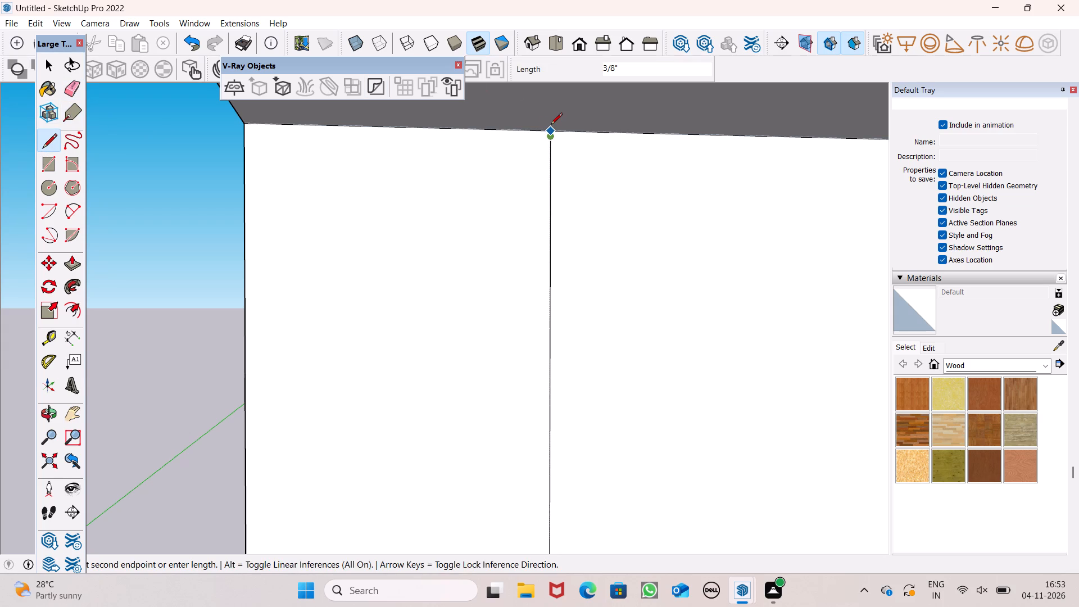
# Finish the vertical line near the outer corner of the lower balcony's back wall at the underside of the slab above.
pyautogui.click(548, 126)
pyautogui.press('space')
# Push/Pull the middle strip of the lower balcony's back wall outward 1' 3 1/8" as a pillar.
pyautogui.scroll(1, 594, 189)
pyautogui.scroll(-7, 595, 191)
pyautogui.scroll(-11, 571, 108)
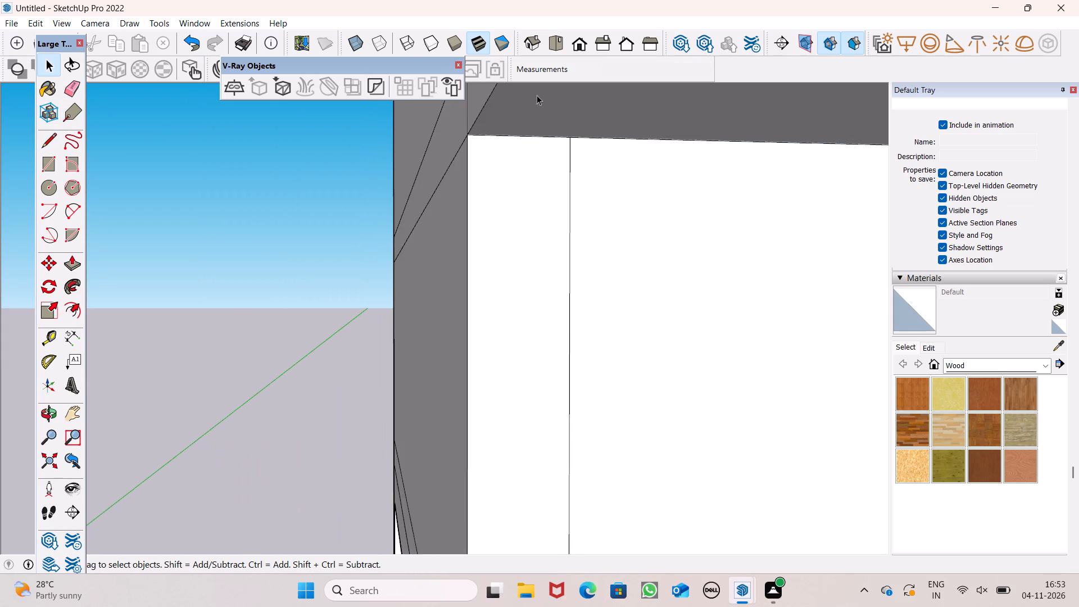
pyautogui.scroll(-3, 537, 95)
pyautogui.scroll(1, 513, 162)
pyautogui.scroll(-5, 331, 115)
pyautogui.scroll(-2, 348, 164)
pyautogui.moveTo(530, 221); pyautogui.dragTo(537, 395, button='middle')
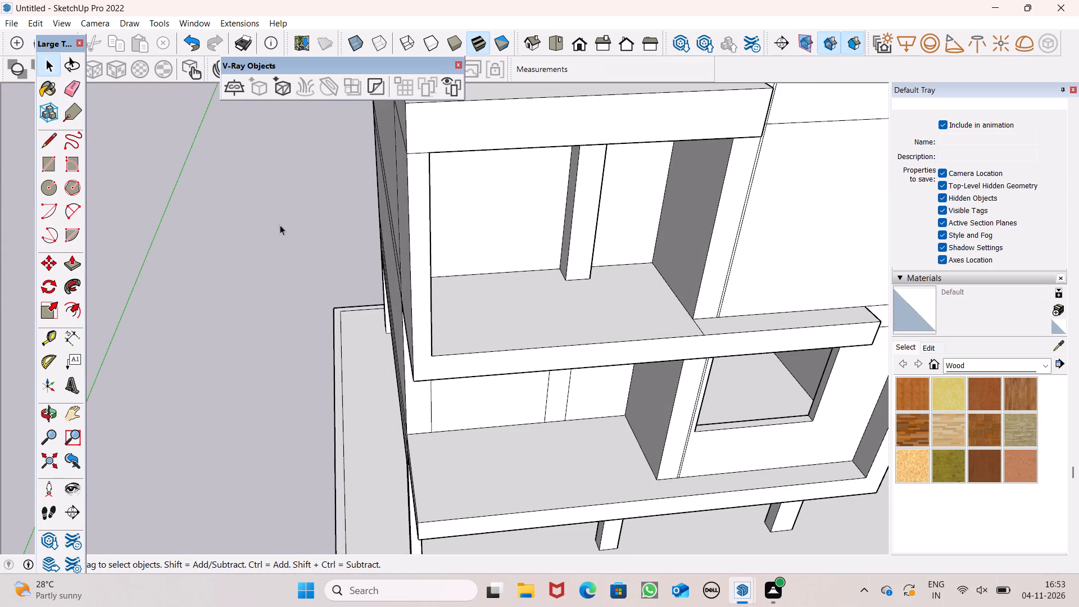
pyautogui.click(69, 244)
pyautogui.click(74, 267)
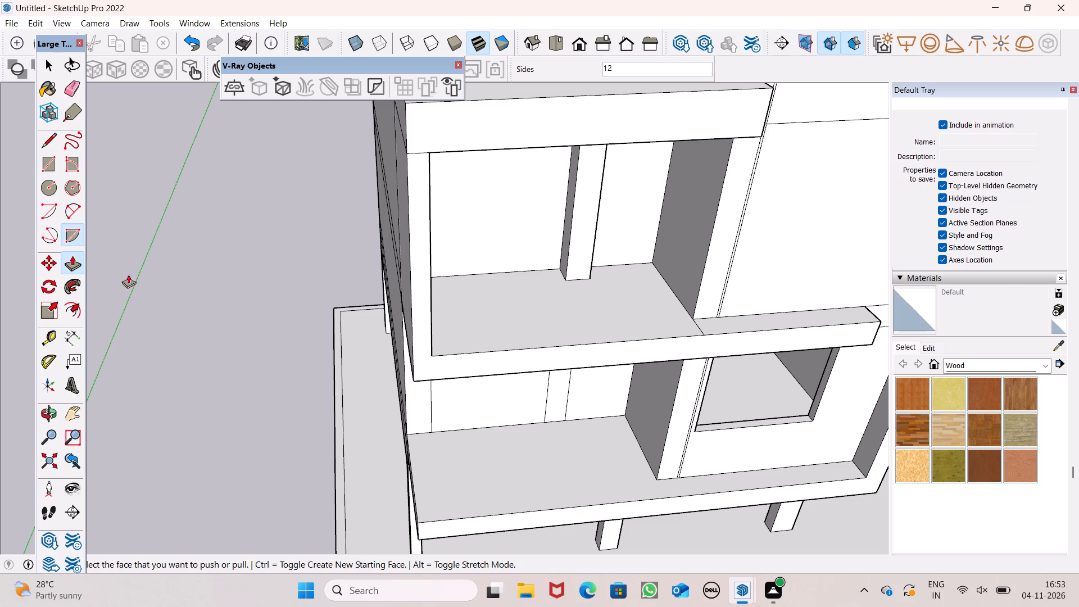
pyautogui.scroll(1, 519, 240)
pyautogui.scroll(-5, 481, 134)
pyautogui.moveTo(502, 438); pyautogui.dragTo(437, 337, button='middle')
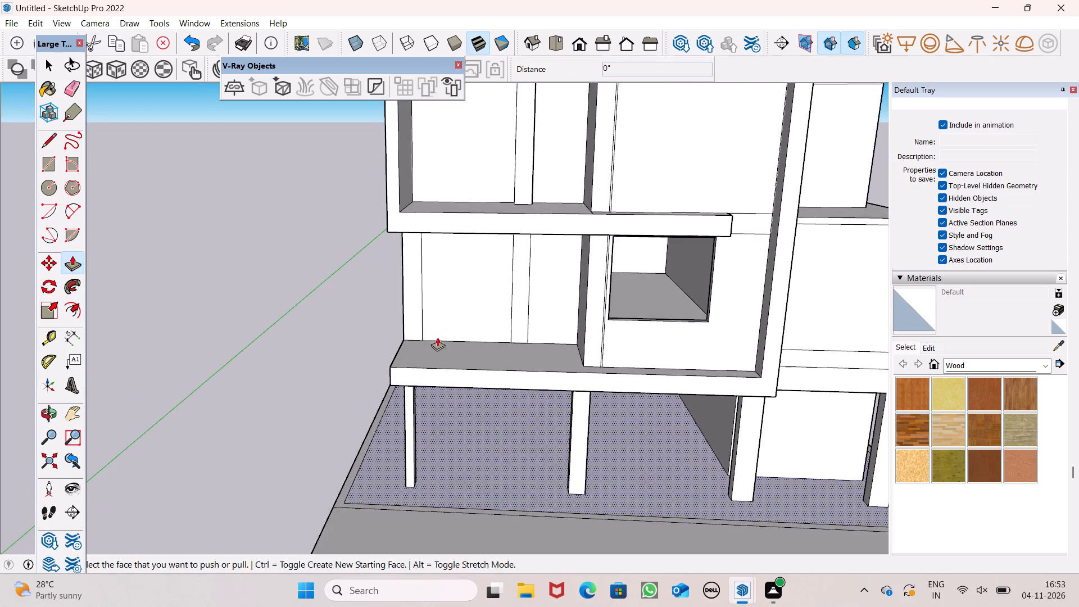
pyautogui.scroll(5, 517, 243)
pyautogui.moveTo(523, 245); pyautogui.dragTo(534, 165)
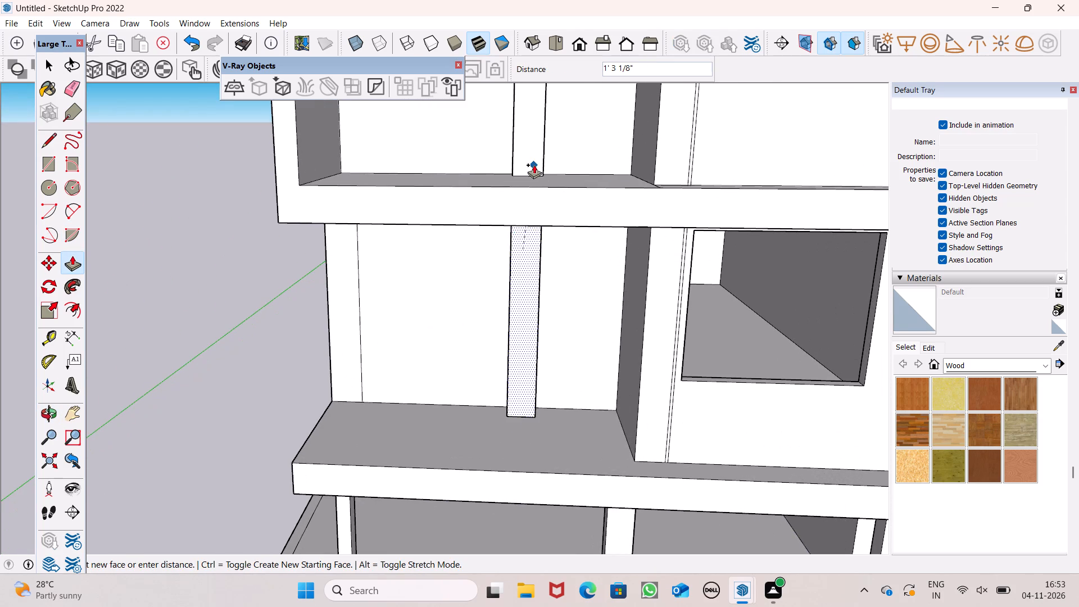
pyautogui.moveTo(534, 165); pyautogui.dragTo(537, 164)
# Push/Pull the outer corner strip of the lower balcony's back wall outward 1' 3 1/8" to match the middle pillar.
pyautogui.scroll(-7, 601, 160)
pyautogui.moveTo(484, 275); pyautogui.dragTo(663, 328, button='middle')
pyautogui.scroll(5, 515, 270)
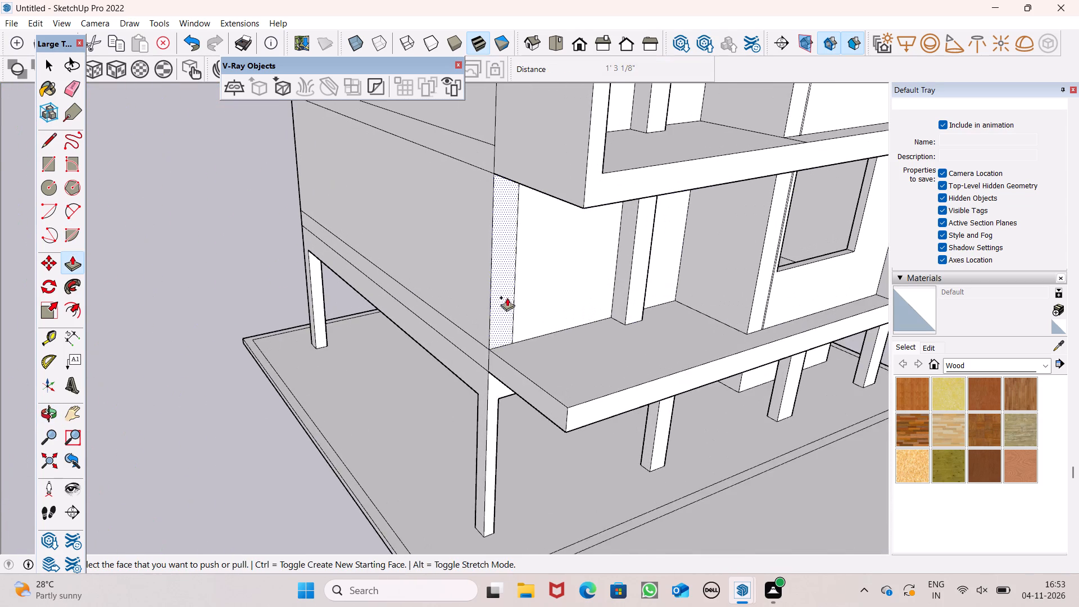
pyautogui.moveTo(509, 303); pyautogui.dragTo(645, 284)
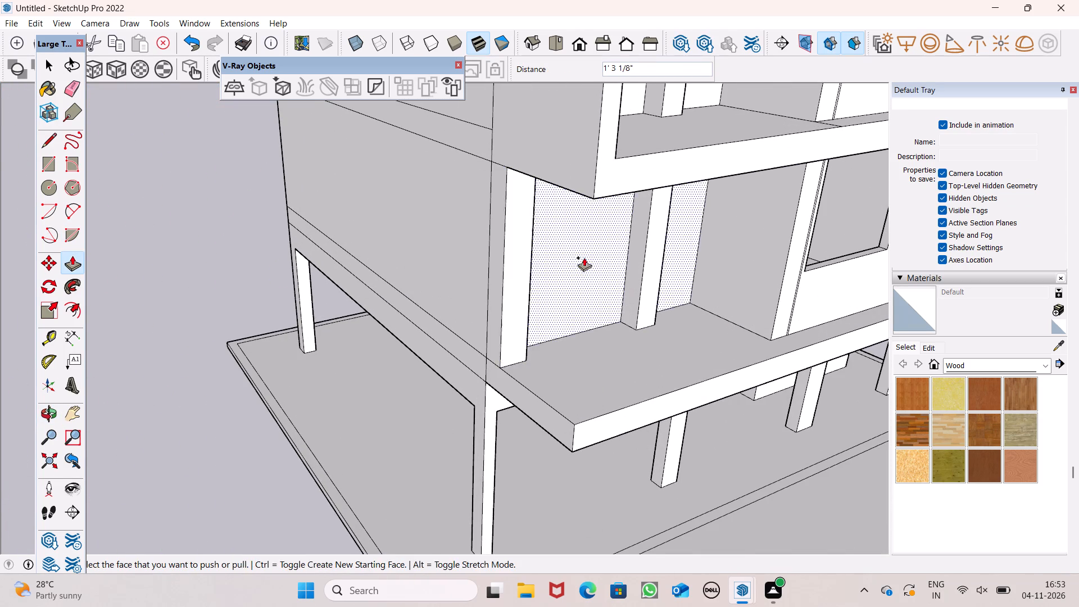
pyautogui.scroll(-4, 577, 252)
pyautogui.moveTo(681, 351); pyautogui.dragTo(565, 316, button='middle')
pyautogui.scroll(-2, 504, 248)
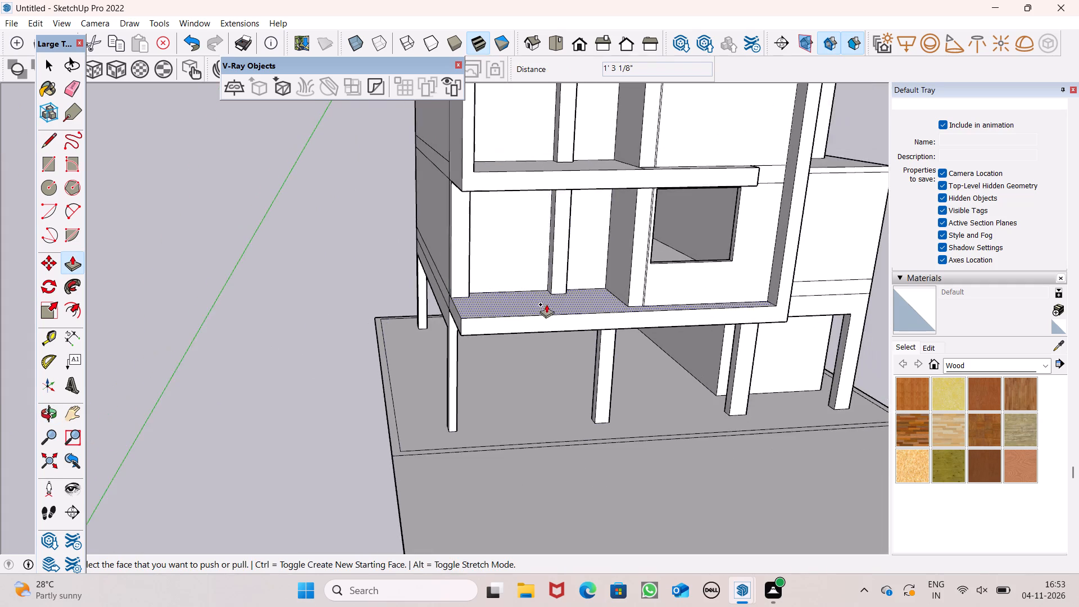
pyautogui.moveTo(542, 300); pyautogui.dragTo(484, 274, button='middle')
pyautogui.press('space')
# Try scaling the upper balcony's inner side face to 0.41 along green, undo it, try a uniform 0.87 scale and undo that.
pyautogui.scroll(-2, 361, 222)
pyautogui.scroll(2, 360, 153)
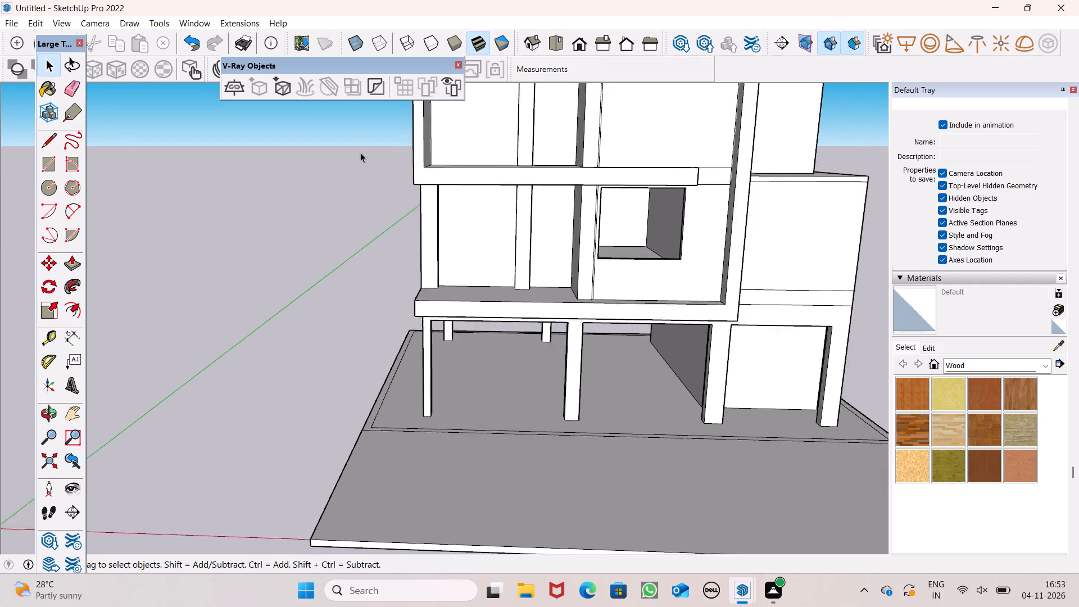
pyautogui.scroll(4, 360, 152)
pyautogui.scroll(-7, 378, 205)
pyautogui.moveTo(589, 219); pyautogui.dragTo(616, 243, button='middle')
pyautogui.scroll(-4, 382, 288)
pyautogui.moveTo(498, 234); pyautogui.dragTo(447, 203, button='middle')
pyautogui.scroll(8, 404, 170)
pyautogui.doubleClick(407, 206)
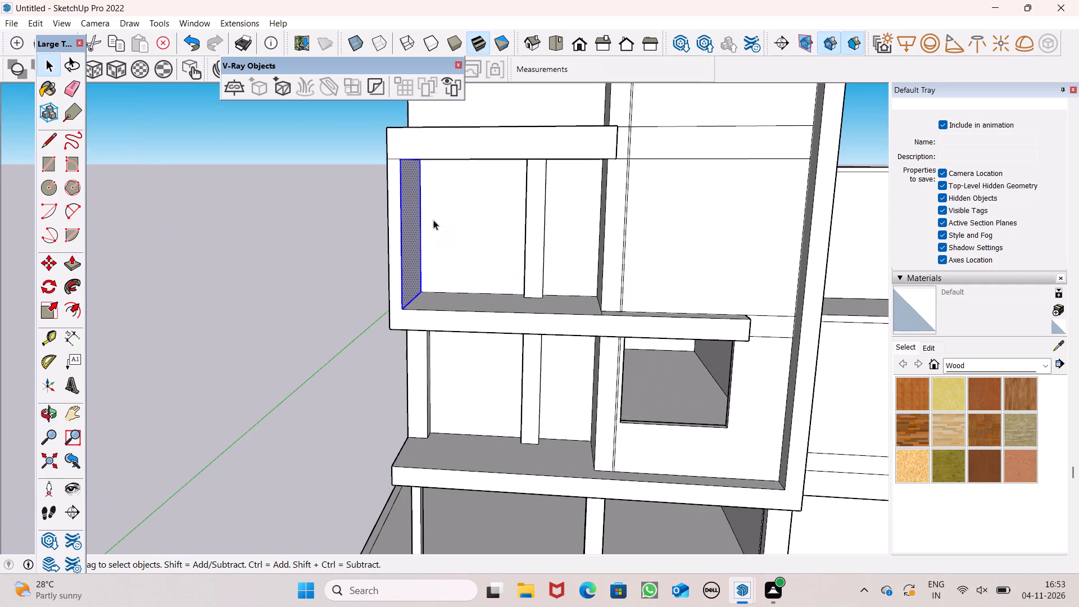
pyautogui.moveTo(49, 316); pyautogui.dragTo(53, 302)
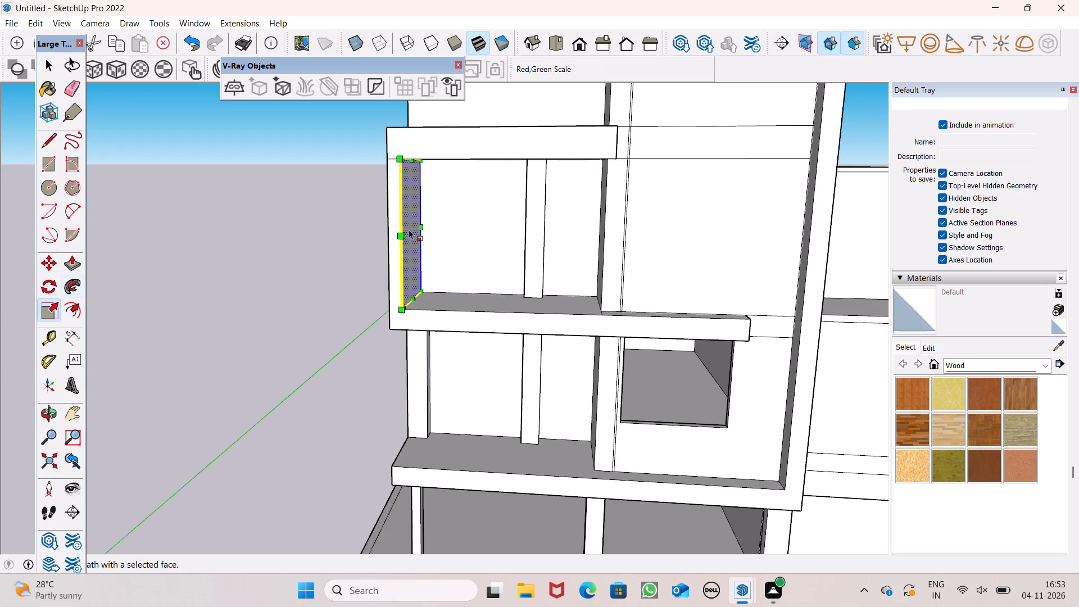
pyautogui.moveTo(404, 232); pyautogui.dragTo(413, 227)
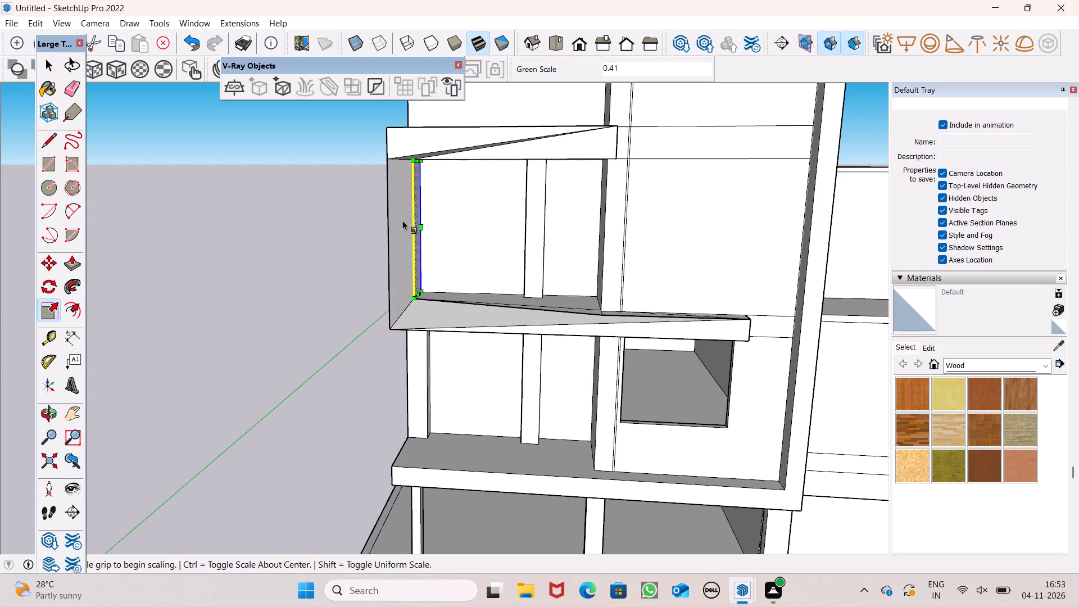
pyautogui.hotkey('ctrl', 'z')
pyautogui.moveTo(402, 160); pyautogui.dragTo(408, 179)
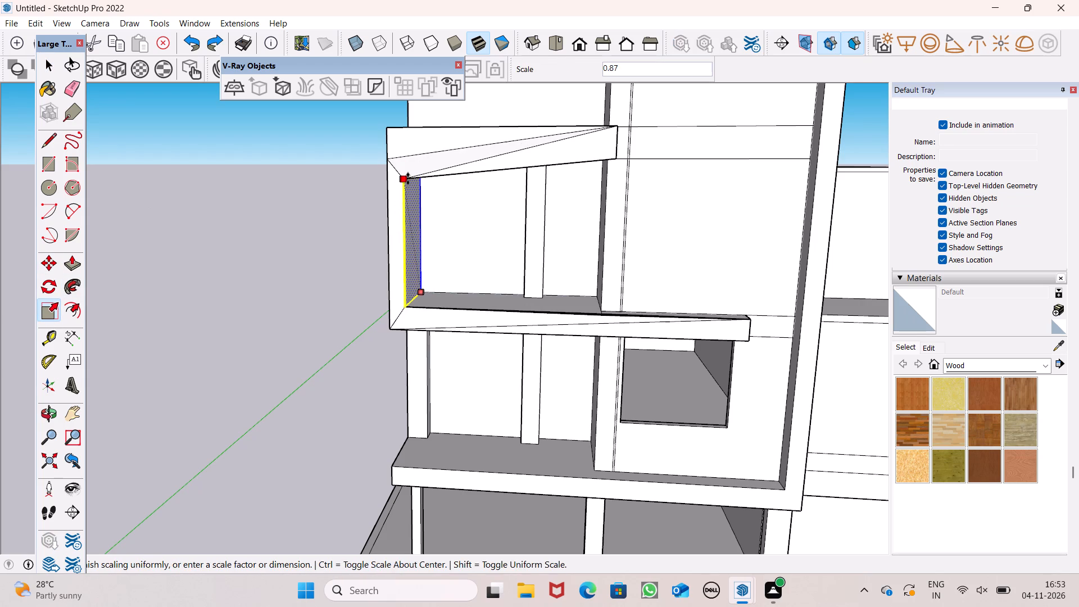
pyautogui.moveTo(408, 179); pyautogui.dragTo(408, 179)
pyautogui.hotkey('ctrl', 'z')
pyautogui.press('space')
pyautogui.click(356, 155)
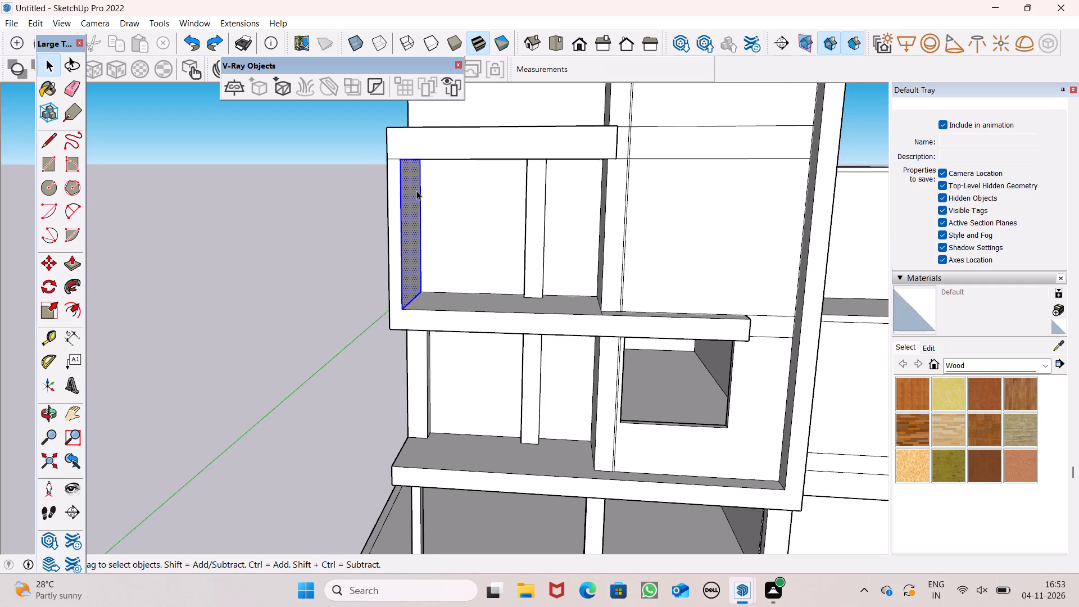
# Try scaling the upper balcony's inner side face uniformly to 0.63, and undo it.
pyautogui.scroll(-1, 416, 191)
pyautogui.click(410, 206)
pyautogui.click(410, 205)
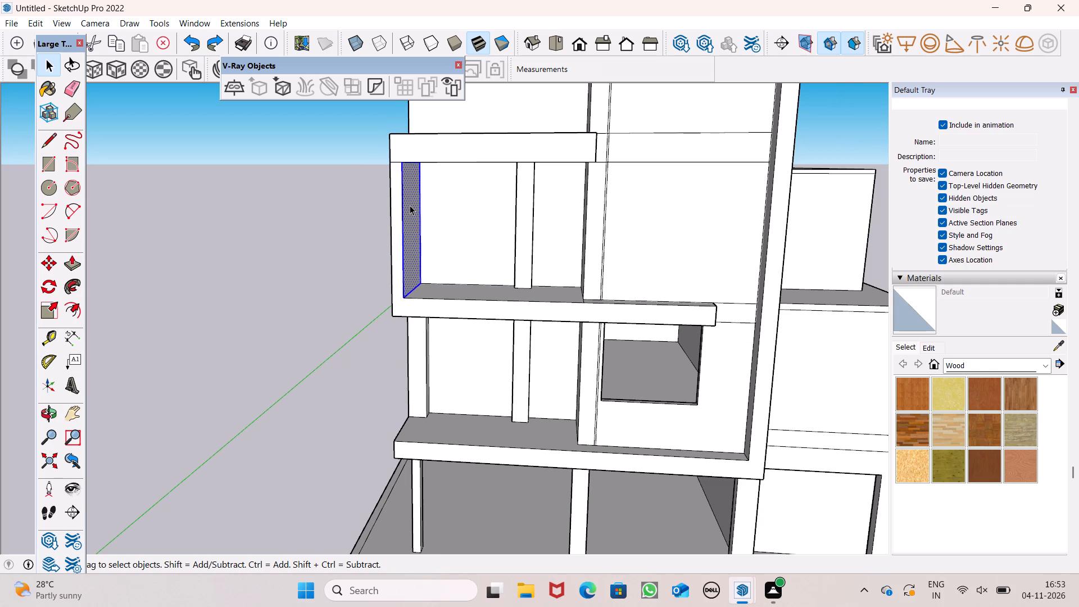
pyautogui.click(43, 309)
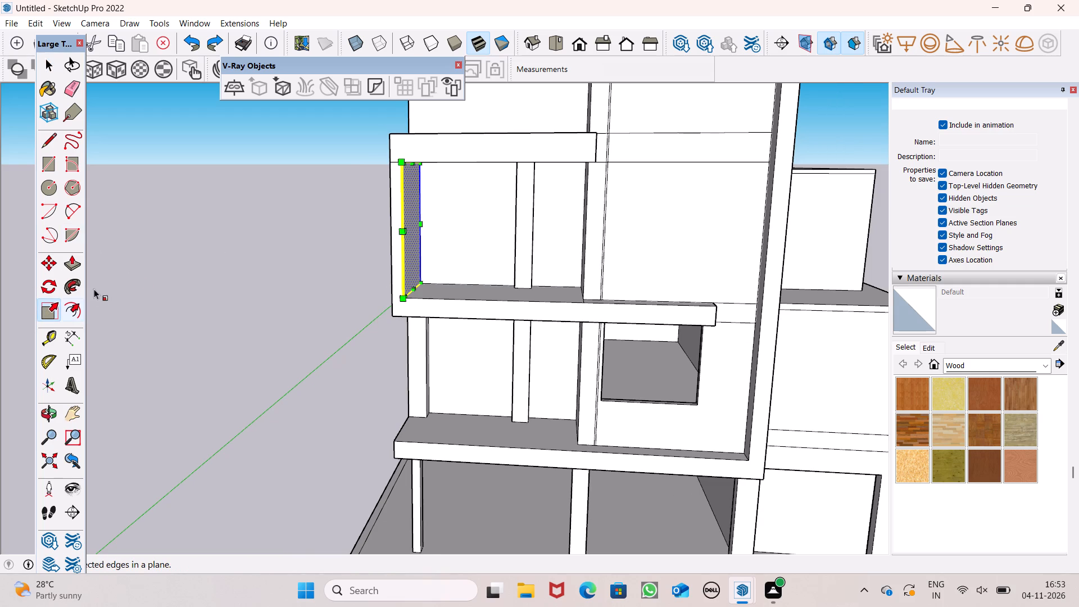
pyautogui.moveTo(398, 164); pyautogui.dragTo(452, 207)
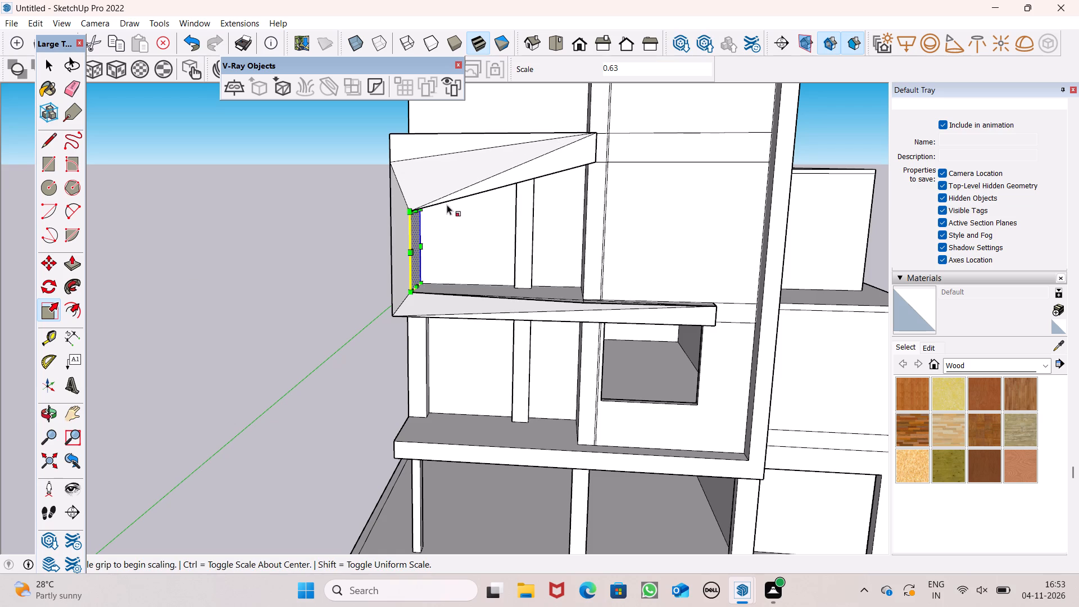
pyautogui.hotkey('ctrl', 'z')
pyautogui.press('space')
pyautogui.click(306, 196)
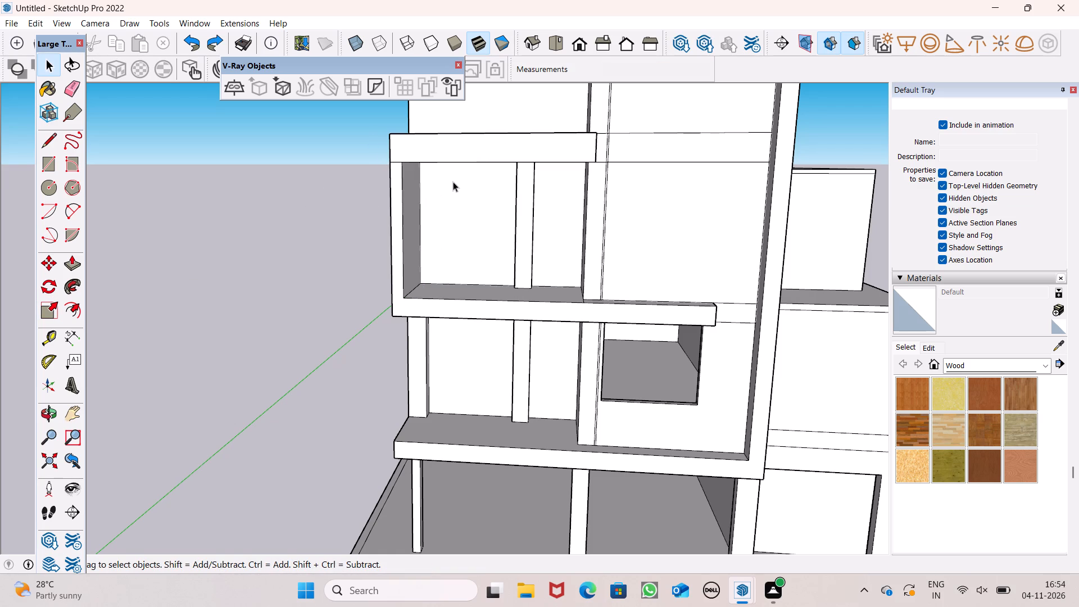
# Draw a window rectangle about 7' 8" by 5' 9" on the upper balcony's back wall, between the outer side wall and the pillar.
pyautogui.scroll(-1, 446, 180)
pyautogui.moveTo(473, 162); pyautogui.dragTo(563, 154, button='middle')
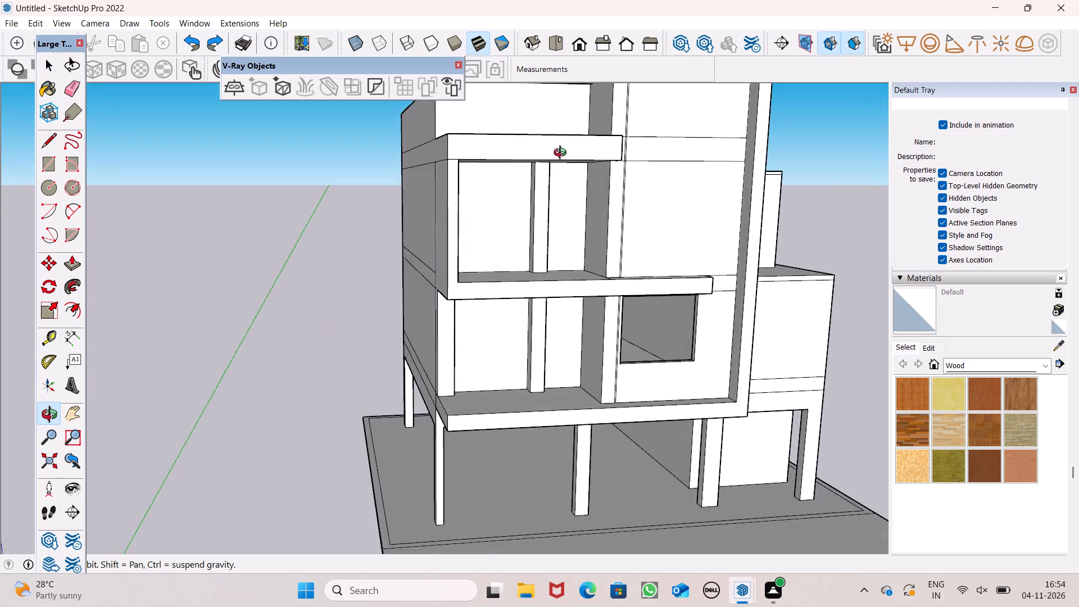
pyautogui.moveTo(563, 154); pyautogui.dragTo(527, 130, button='middle')
pyautogui.scroll(1, 515, 149)
pyautogui.moveTo(537, 187); pyautogui.dragTo(507, 203, button='middle')
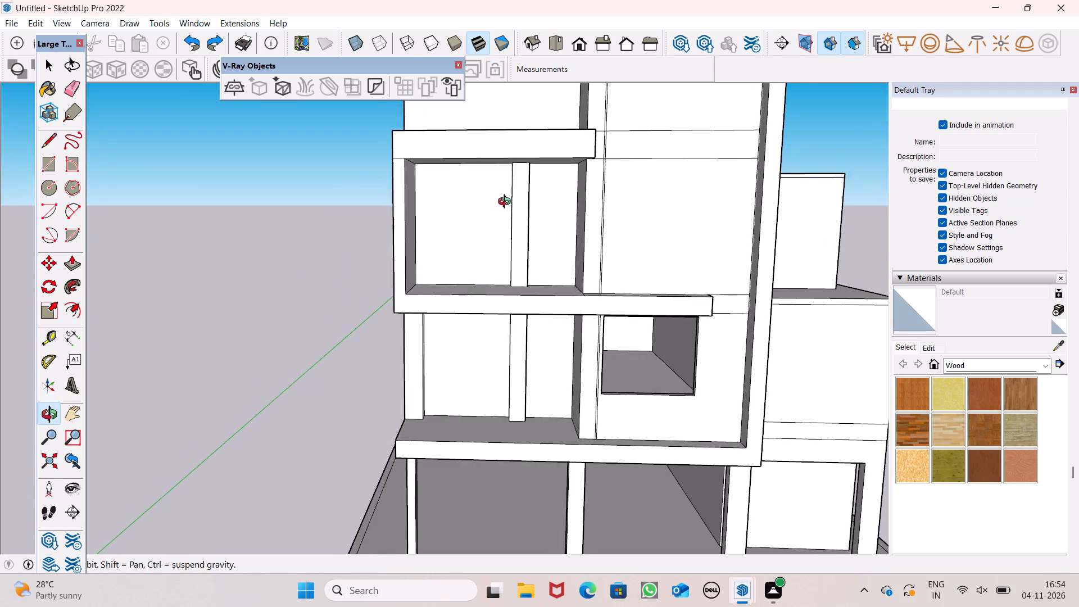
pyautogui.moveTo(507, 203); pyautogui.dragTo(509, 200, button='middle')
pyautogui.scroll(3, 477, 176)
pyautogui.scroll(-2, 403, 184)
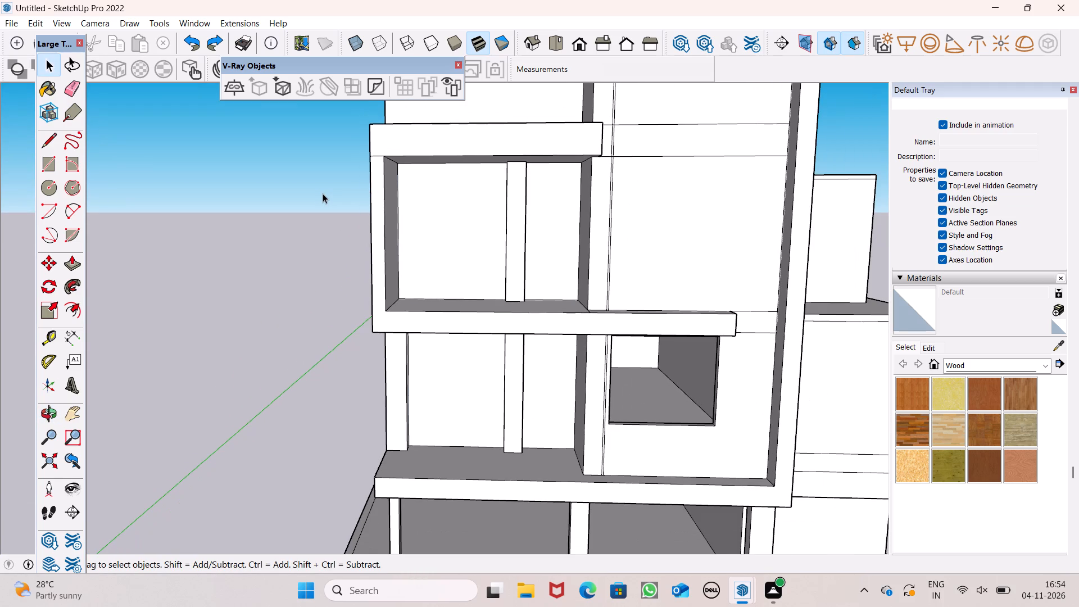
pyautogui.click(42, 164)
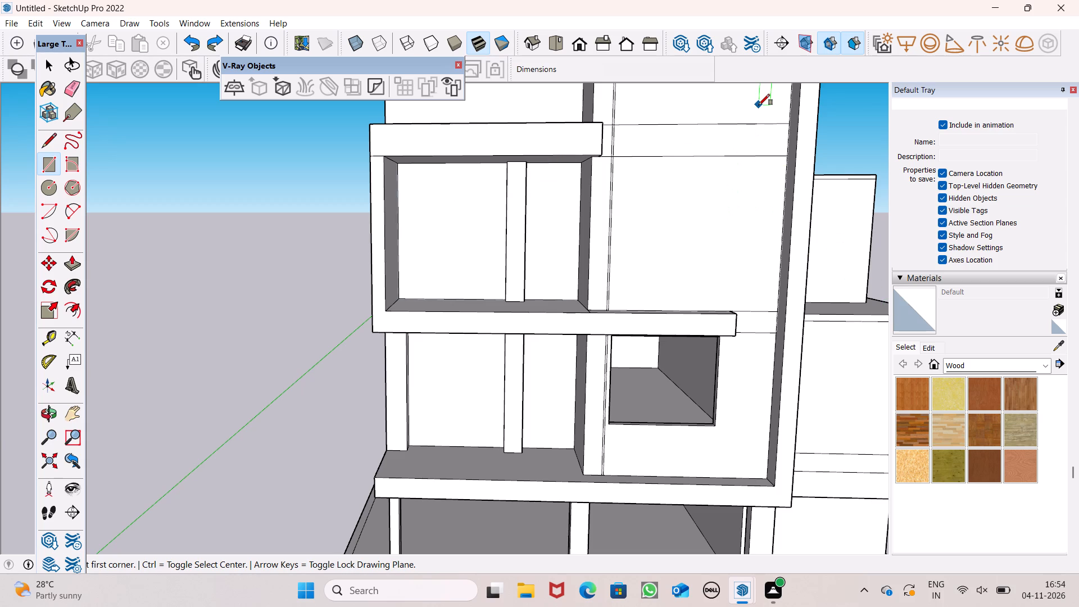
pyautogui.scroll(-1, 778, 137)
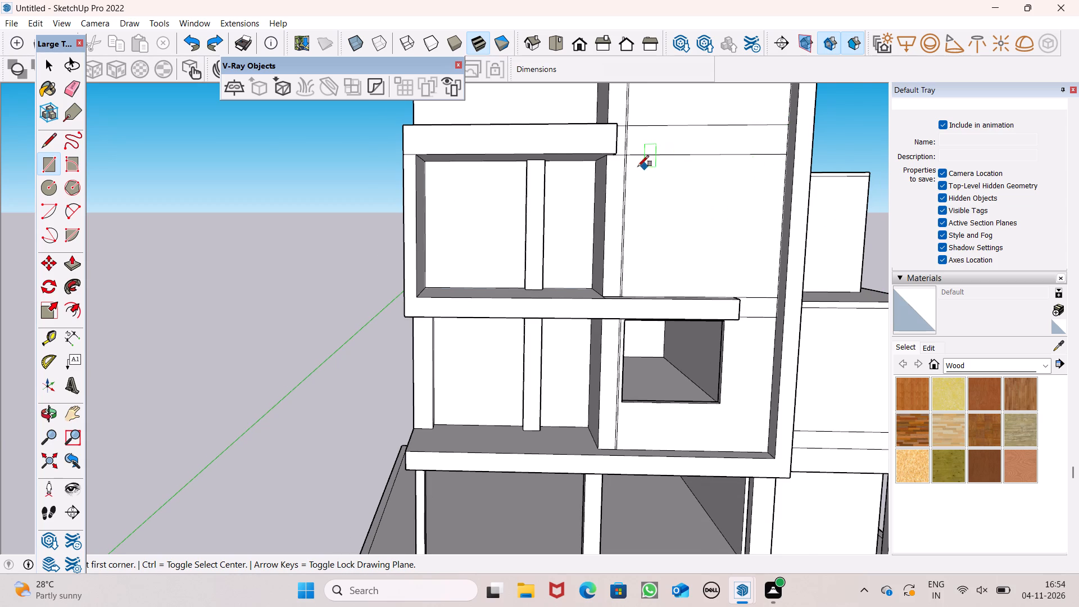
pyautogui.scroll(6, 637, 164)
pyautogui.scroll(-5, 614, 159)
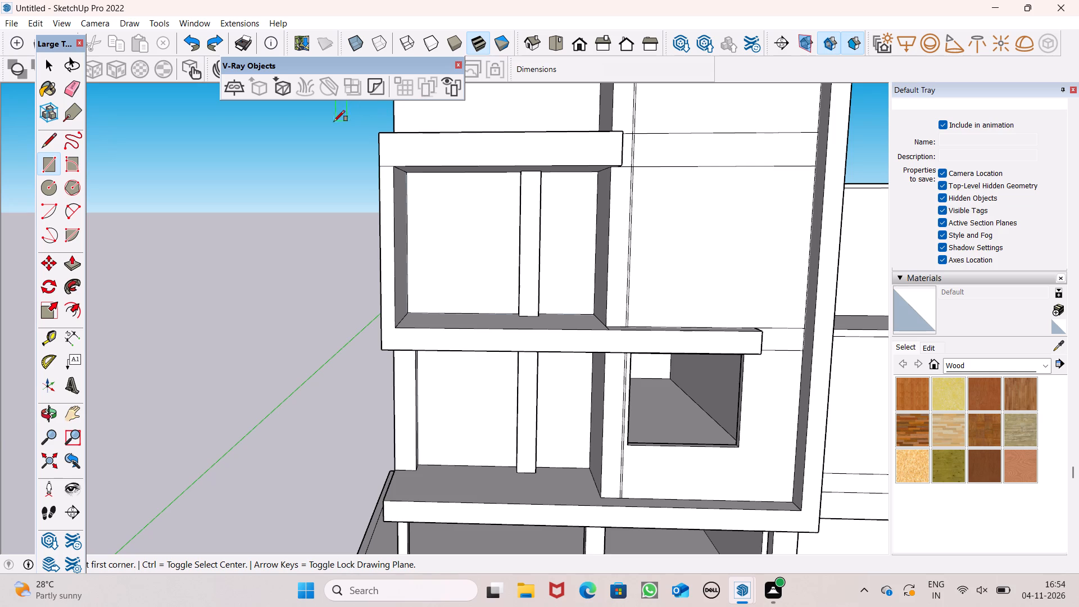
pyautogui.scroll(1, 472, 216)
pyautogui.moveTo(505, 257); pyautogui.dragTo(511, 252, button='middle')
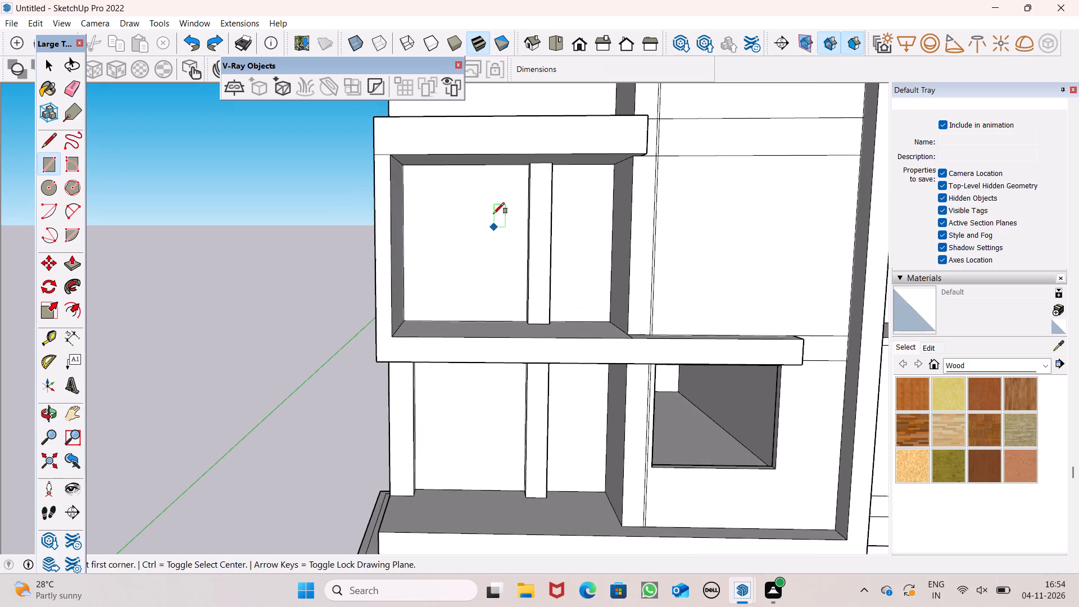
pyautogui.scroll(4, 488, 196)
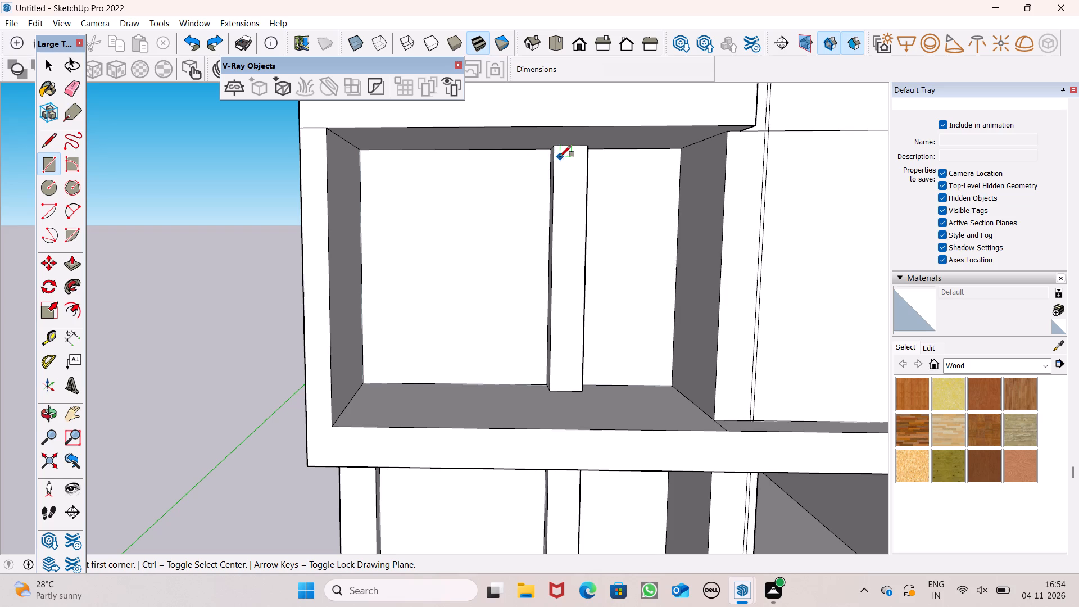
pyautogui.scroll(-4, 572, 184)
pyautogui.scroll(2, 460, 191)
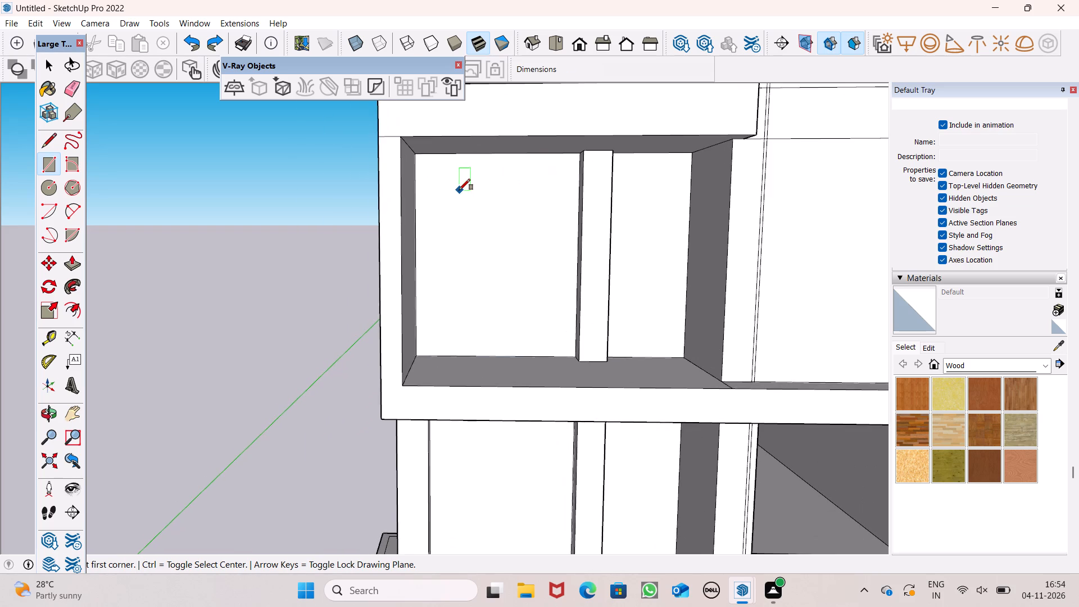
pyautogui.scroll(3, 459, 189)
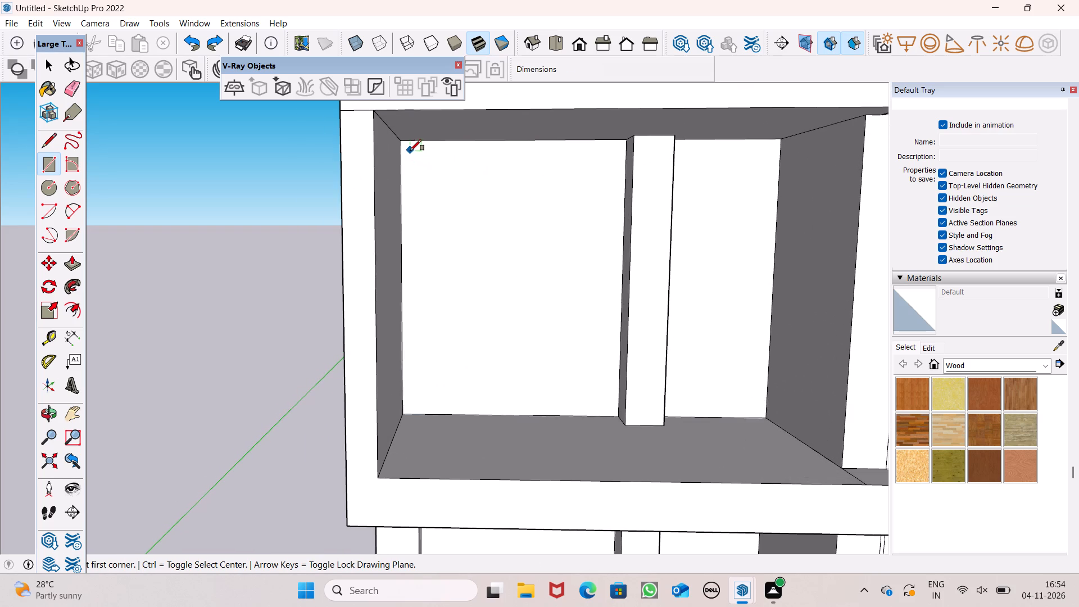
pyautogui.click(410, 151)
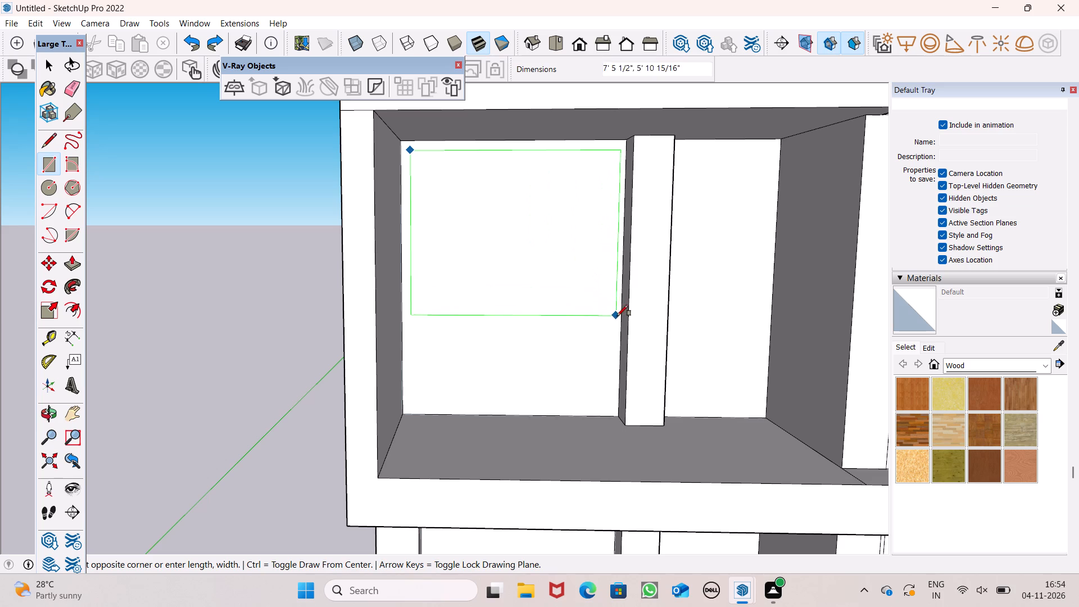
pyautogui.click(618, 311)
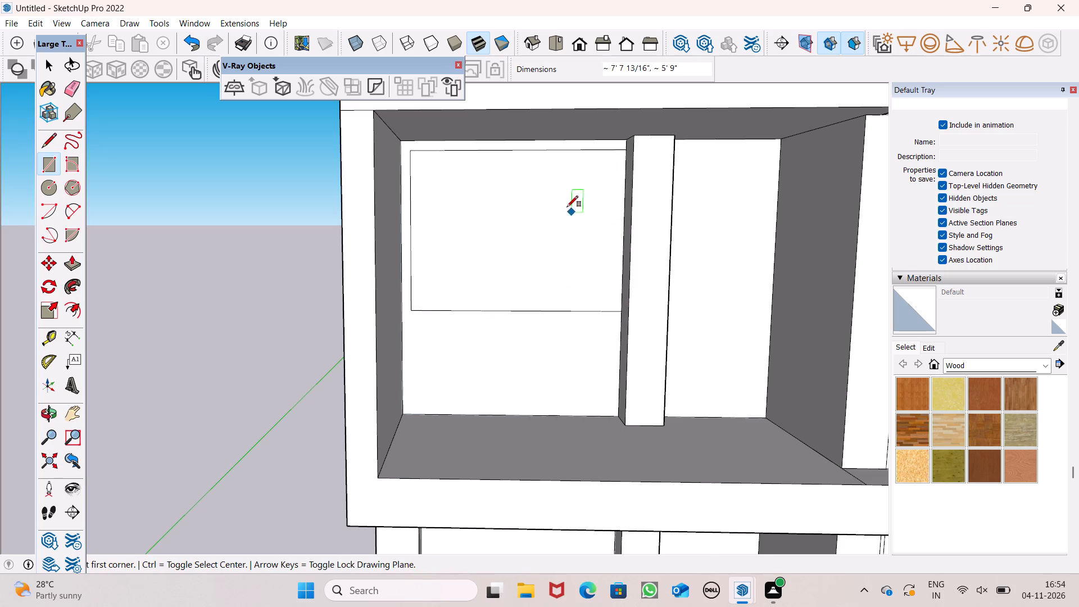
# Copy the window rectangle down about 11' 10" onto the lower balcony's back wall, between the corner and middle pillars.
pyautogui.scroll(-12, 550, 206)
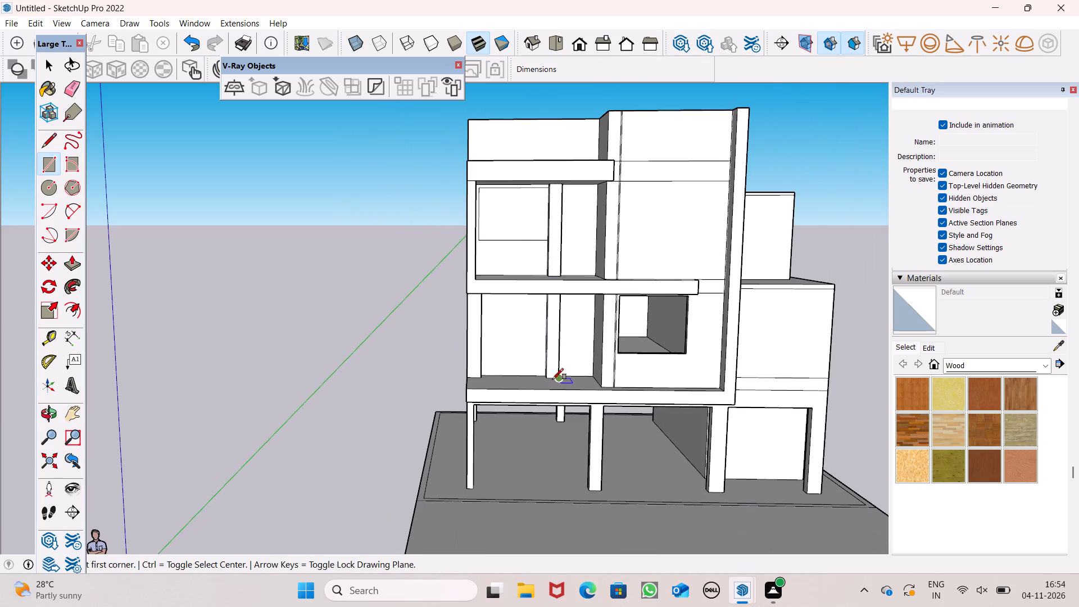
pyautogui.scroll(2, 527, 353)
pyautogui.press('space')
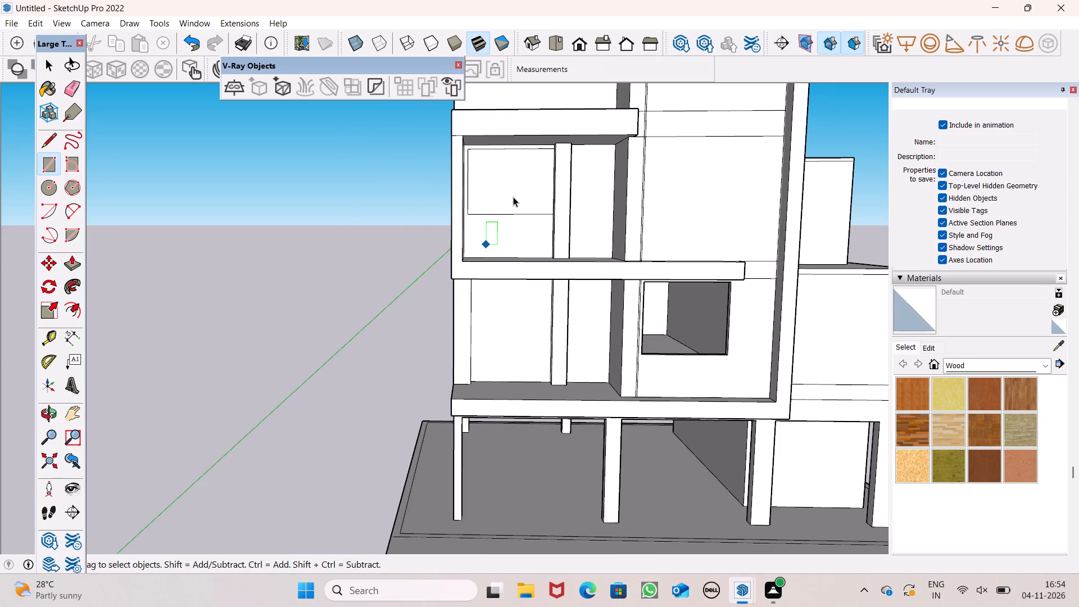
pyautogui.doubleClick(513, 197)
pyautogui.press('m')
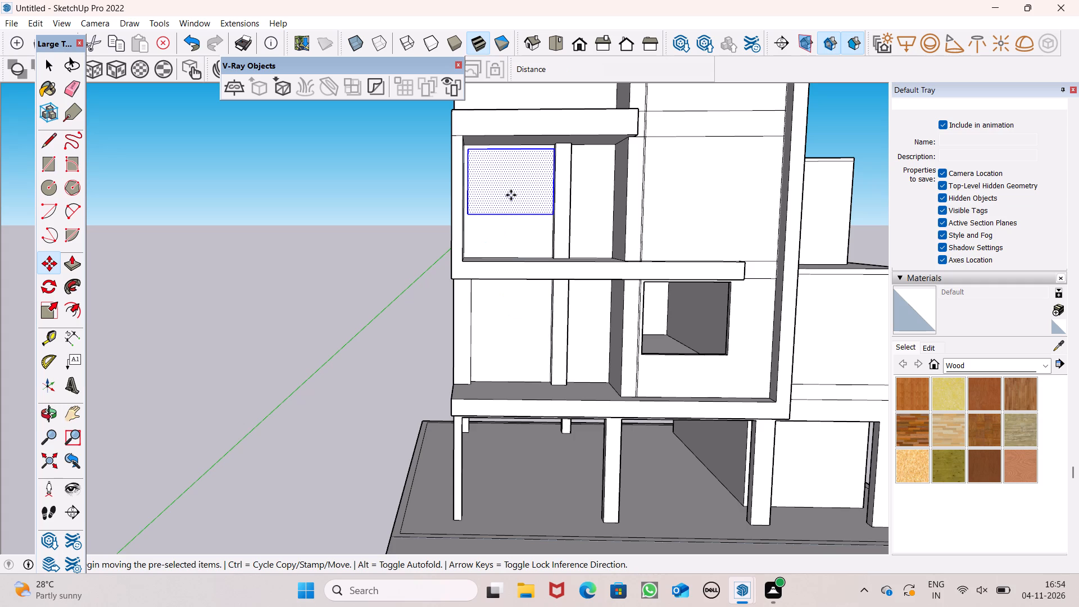
pyautogui.press('Return')
pyautogui.moveTo(511, 195); pyautogui.dragTo(516, 295)
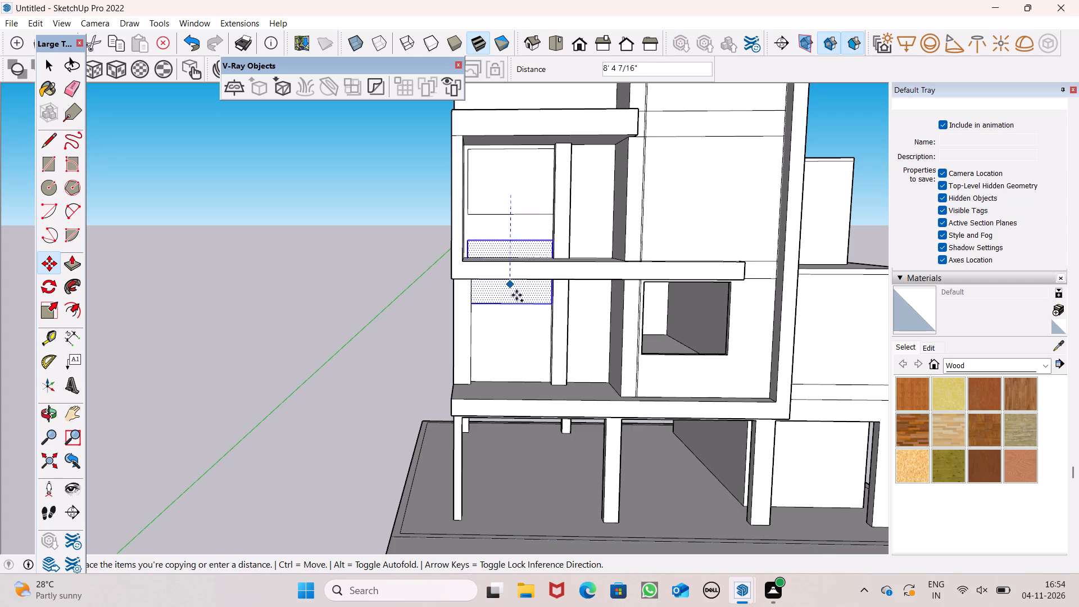
pyautogui.moveTo(516, 295); pyautogui.dragTo(518, 326)
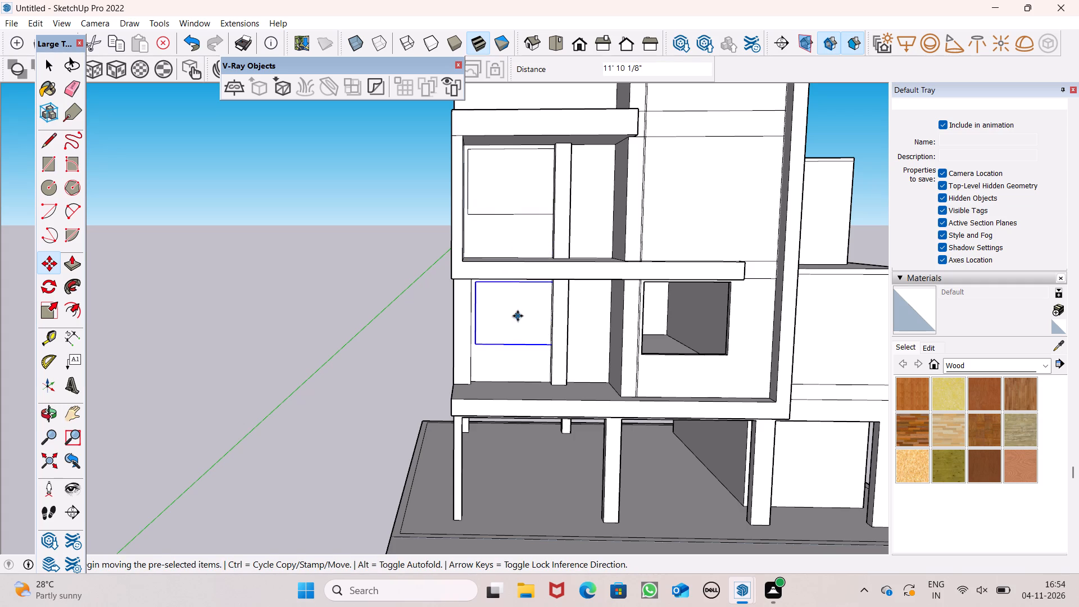
# Undo the copy of the window rectangle onto the lower balcony's back wall.
pyautogui.hotkey('ctrl', 'z')
pyautogui.press('space')
# Draw a window rectangle about 6' 5" by 4' 8" on the lower balcony's back wall, between the corner and middle pillars.
pyautogui.moveTo(538, 324); pyautogui.dragTo(541, 315, button='middle')
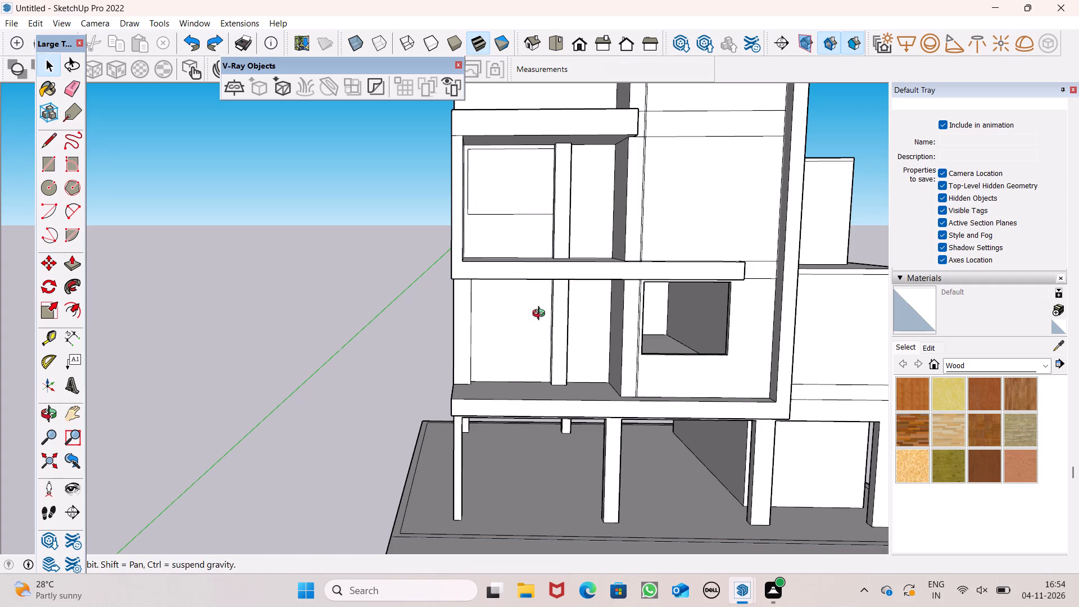
pyautogui.moveTo(541, 315); pyautogui.dragTo(542, 264, button='middle')
pyautogui.scroll(4, 509, 220)
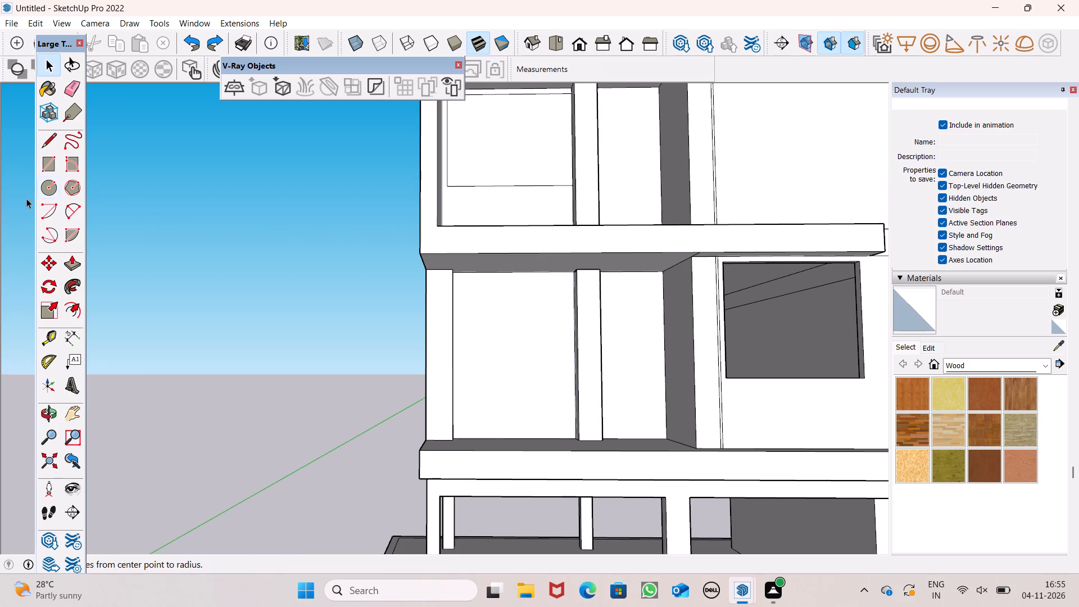
pyautogui.click(49, 158)
pyautogui.scroll(4, 437, 289)
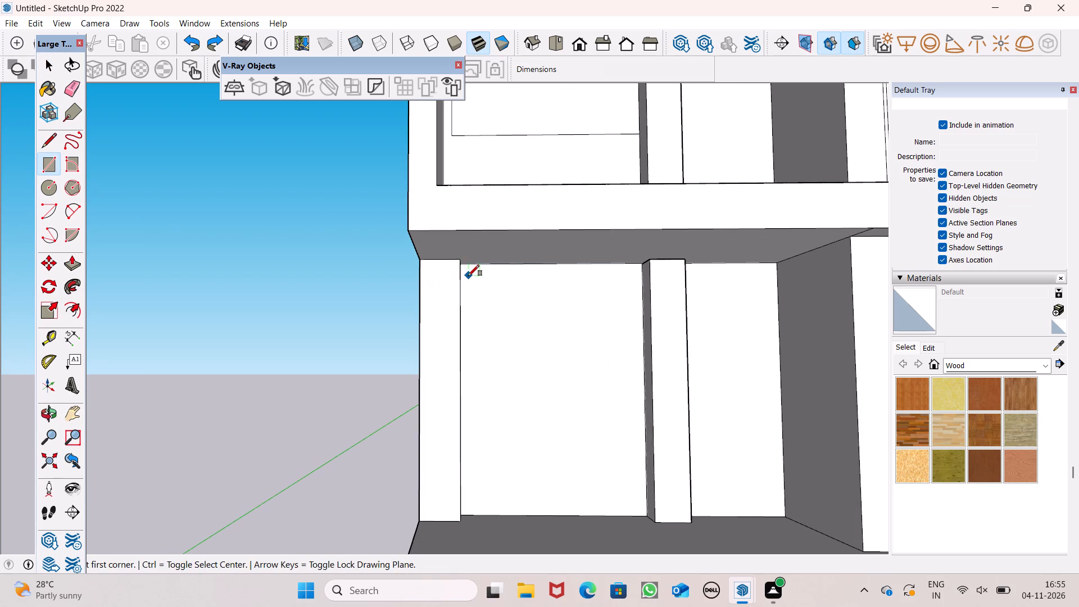
pyautogui.click(468, 276)
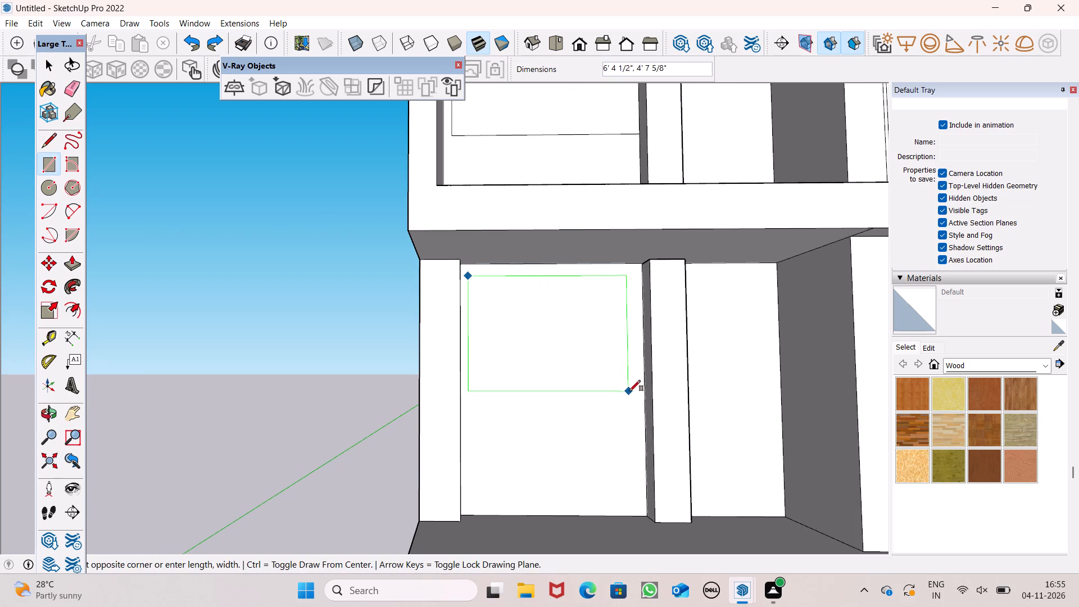
pyautogui.click(638, 390)
# Delete the window rectangle's face and edges from the upper balcony's back wall.
pyautogui.scroll(-4, 571, 286)
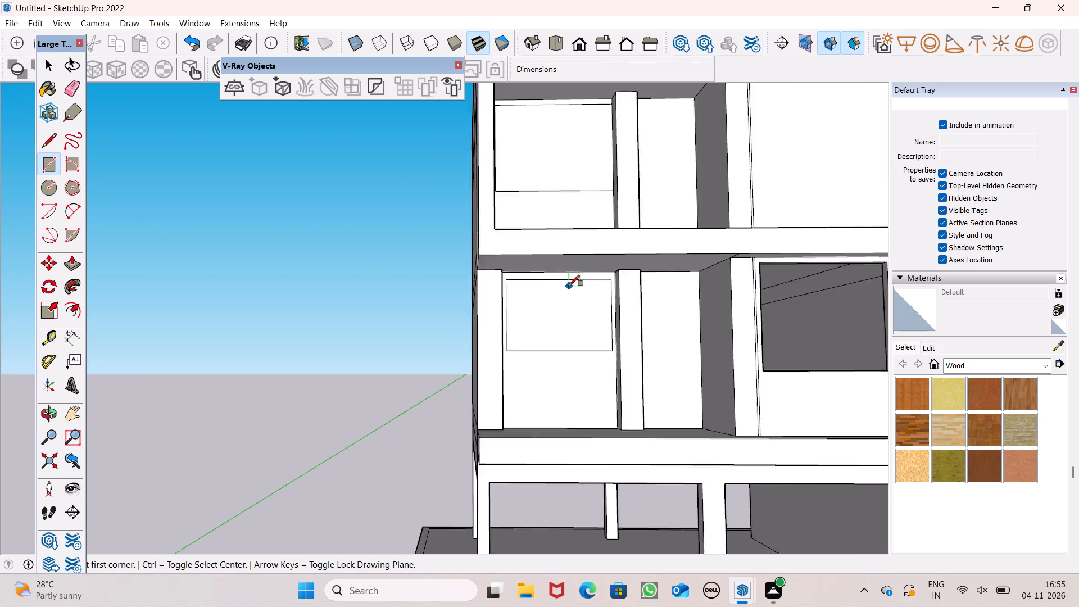
pyautogui.scroll(-3, 569, 286)
pyautogui.moveTo(560, 290); pyautogui.dragTo(568, 392, button='middle')
pyautogui.scroll(-1, 508, 325)
pyautogui.scroll(1, 508, 325)
pyautogui.scroll(-1, 508, 325)
pyautogui.moveTo(617, 354); pyautogui.dragTo(597, 255, button='middle')
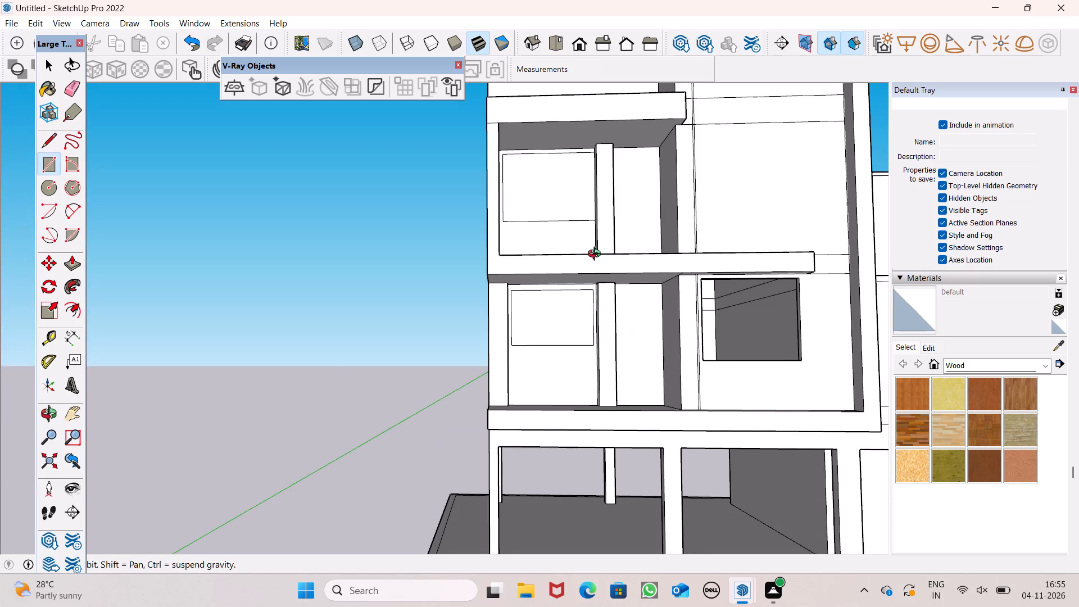
pyautogui.moveTo(597, 255); pyautogui.dragTo(591, 254, button='middle')
pyautogui.scroll(-1, 492, 229)
pyautogui.moveTo(541, 227); pyautogui.dragTo(578, 327, button='middle')
pyautogui.scroll(7, 583, 248)
pyautogui.press('space')
pyautogui.doubleClick(574, 235)
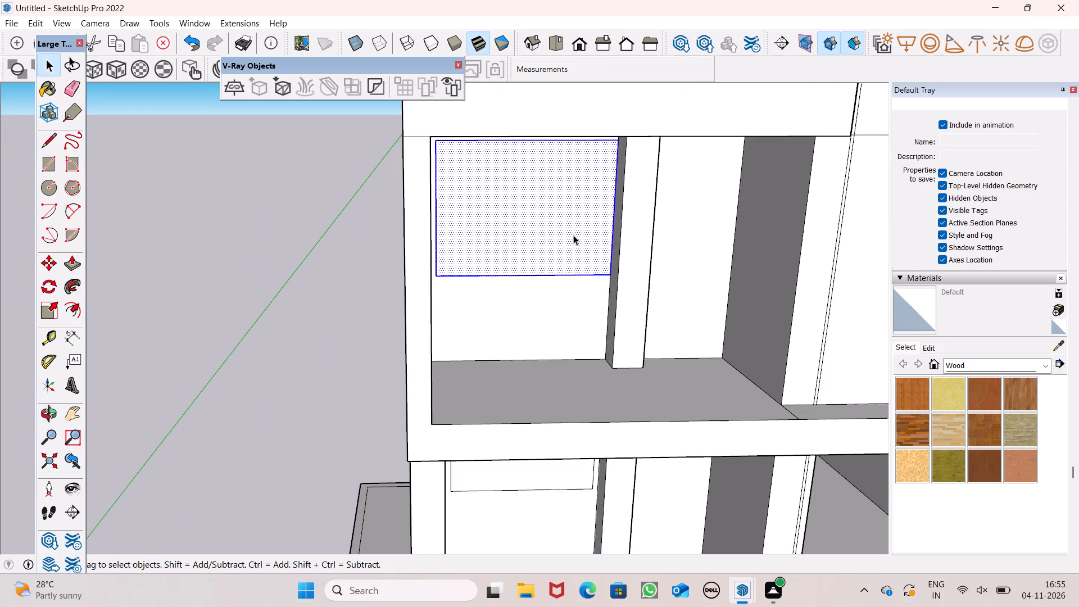
pyautogui.press('Delete')
# Copy the lower balcony's window rectangle straight up about 11' 4" onto the upper balcony's back wall.
pyautogui.moveTo(573, 229); pyautogui.dragTo(548, 182, button='middle')
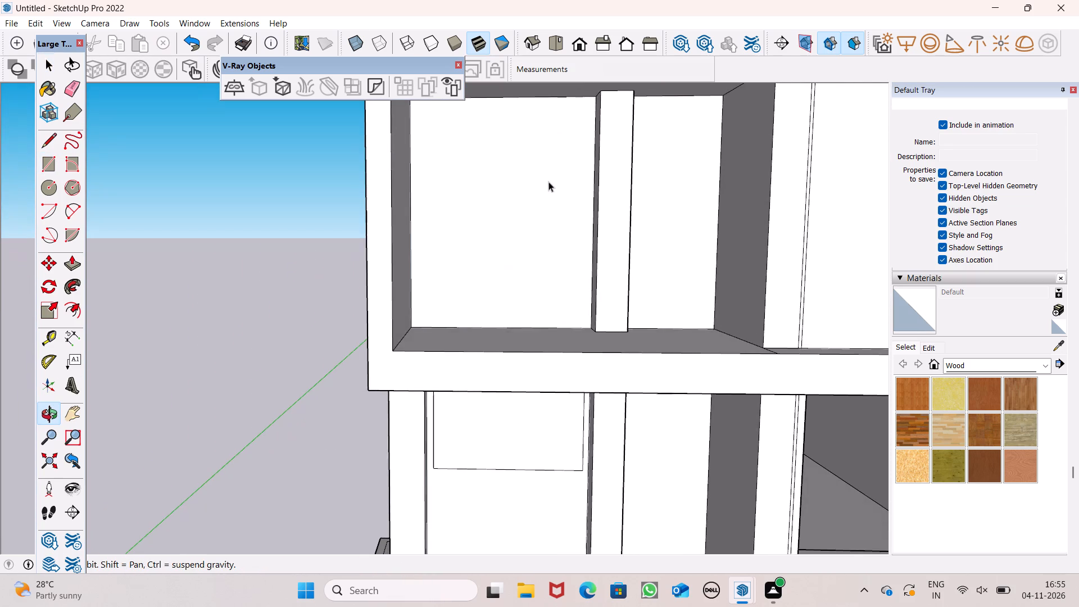
pyautogui.scroll(-1, 548, 176)
pyautogui.click(46, 155)
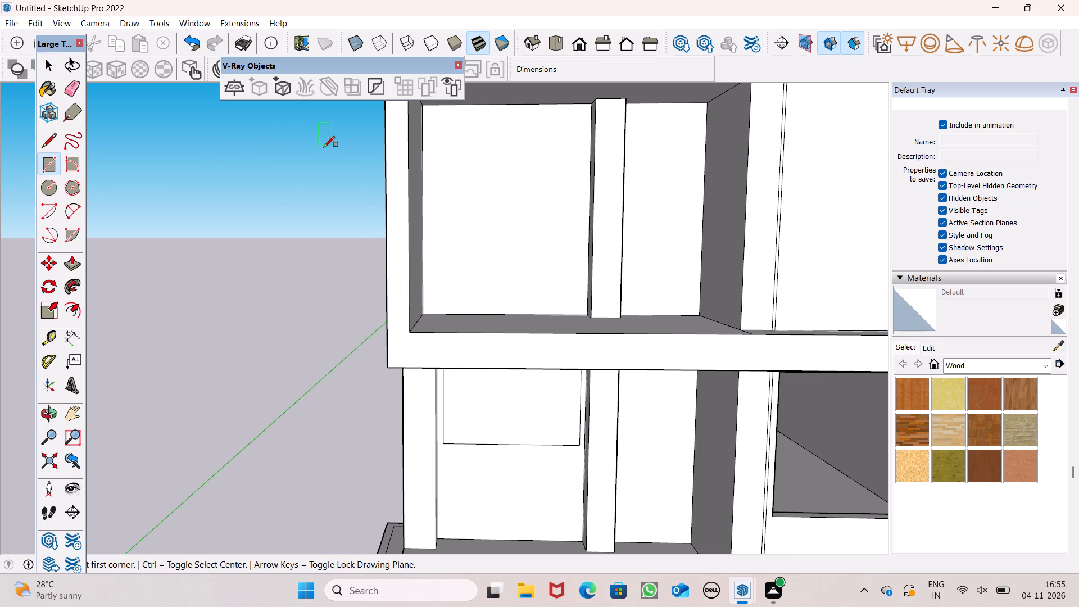
pyautogui.press('space')
pyautogui.doubleClick(506, 419)
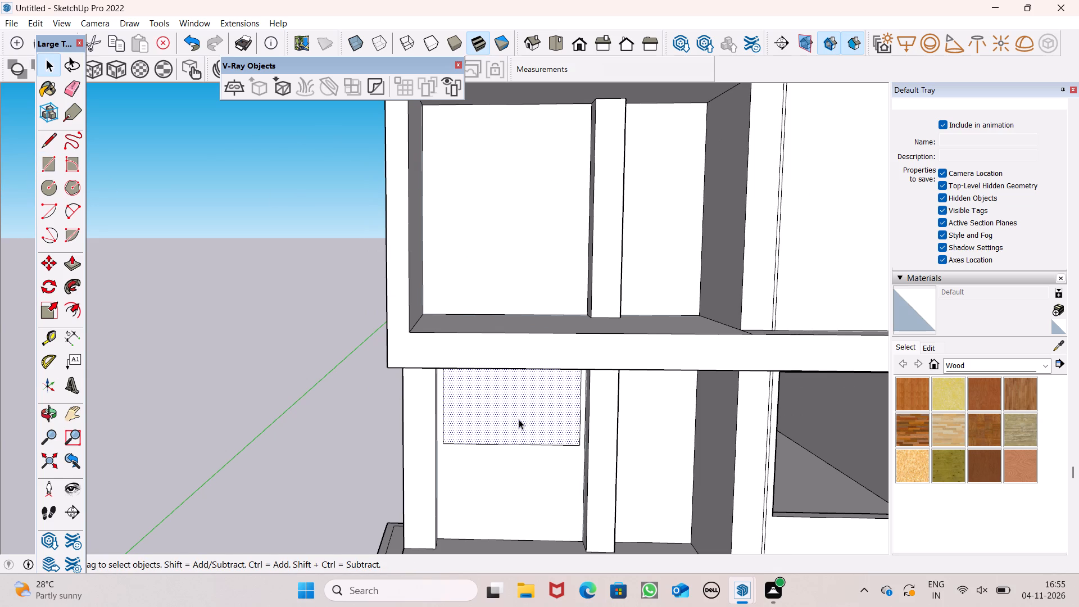
pyautogui.doubleClick(519, 419)
pyautogui.press('m')
pyautogui.press('Return')
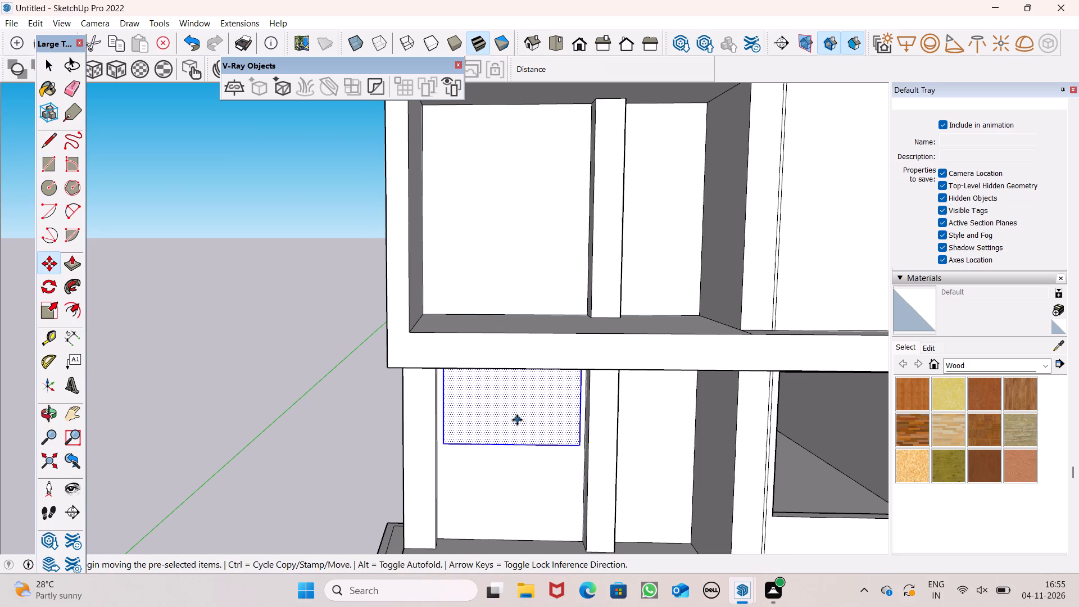
pyautogui.click(514, 420)
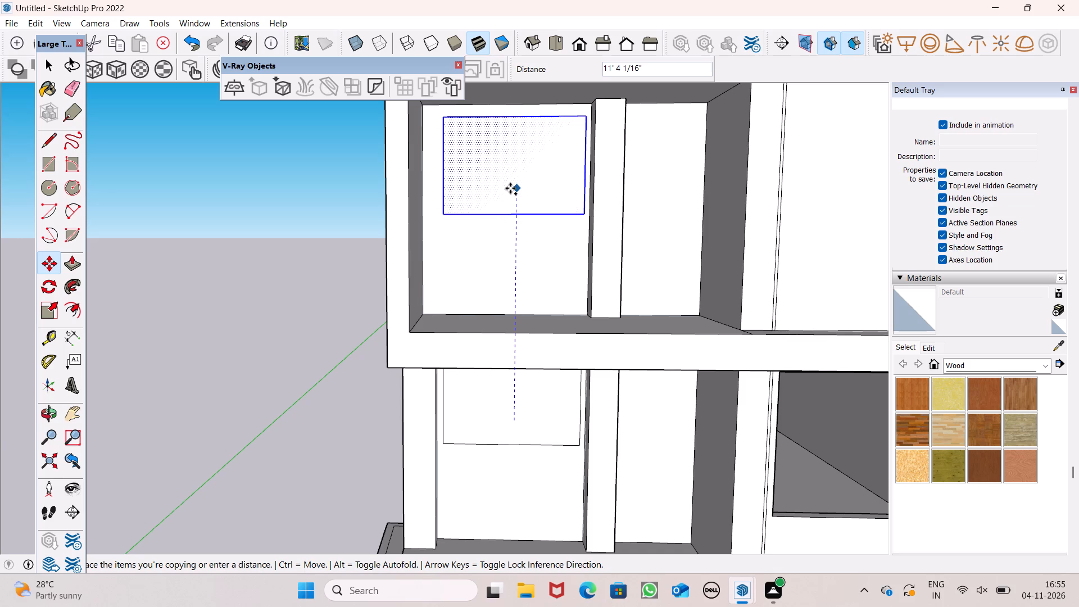
pyautogui.scroll(-3, 479, 191)
pyautogui.press('space')
pyautogui.click(378, 217)
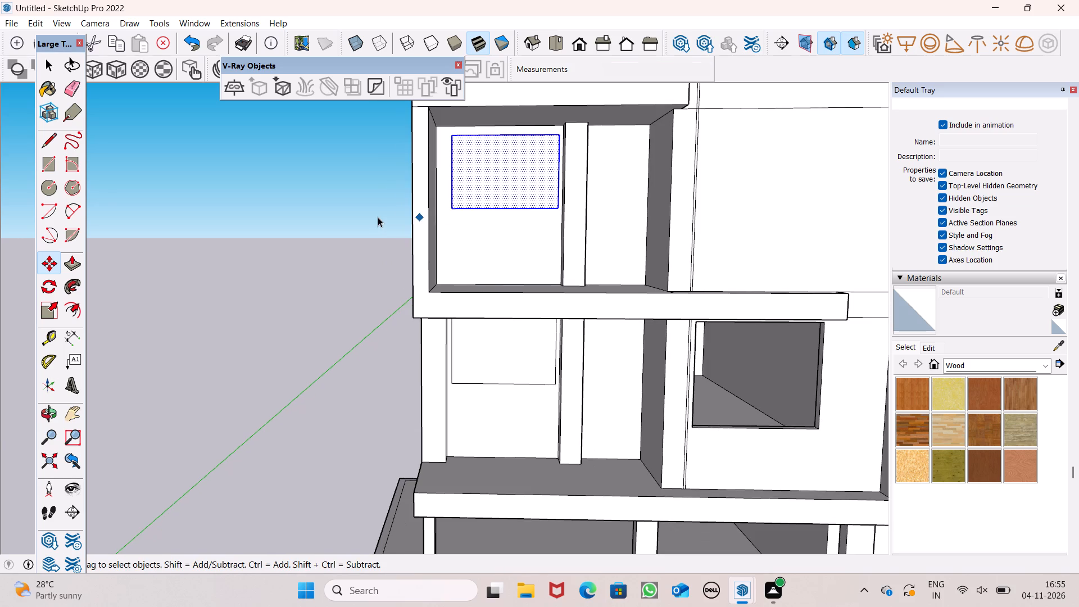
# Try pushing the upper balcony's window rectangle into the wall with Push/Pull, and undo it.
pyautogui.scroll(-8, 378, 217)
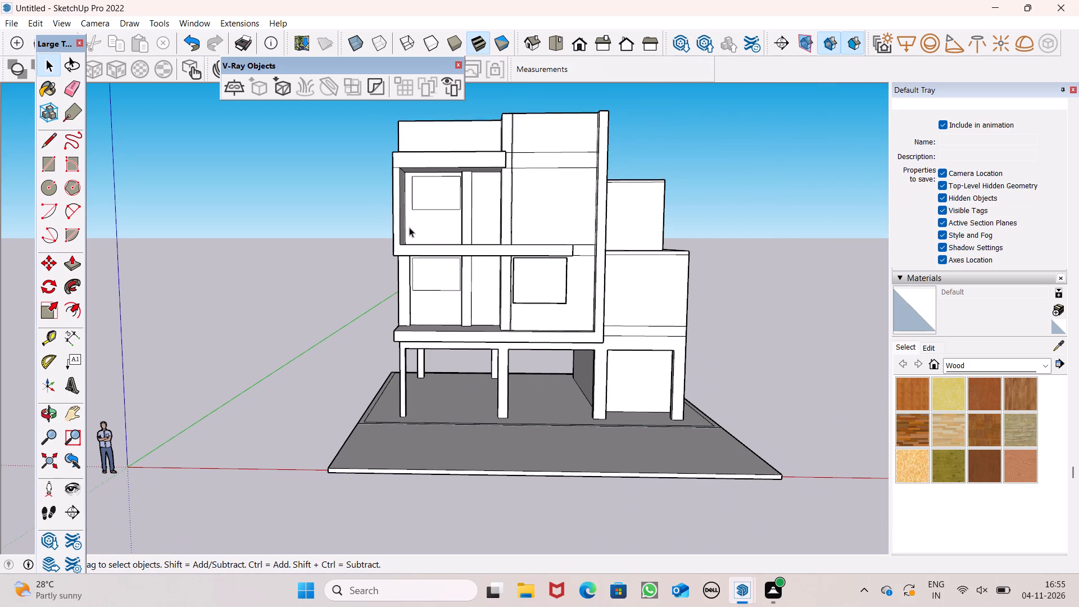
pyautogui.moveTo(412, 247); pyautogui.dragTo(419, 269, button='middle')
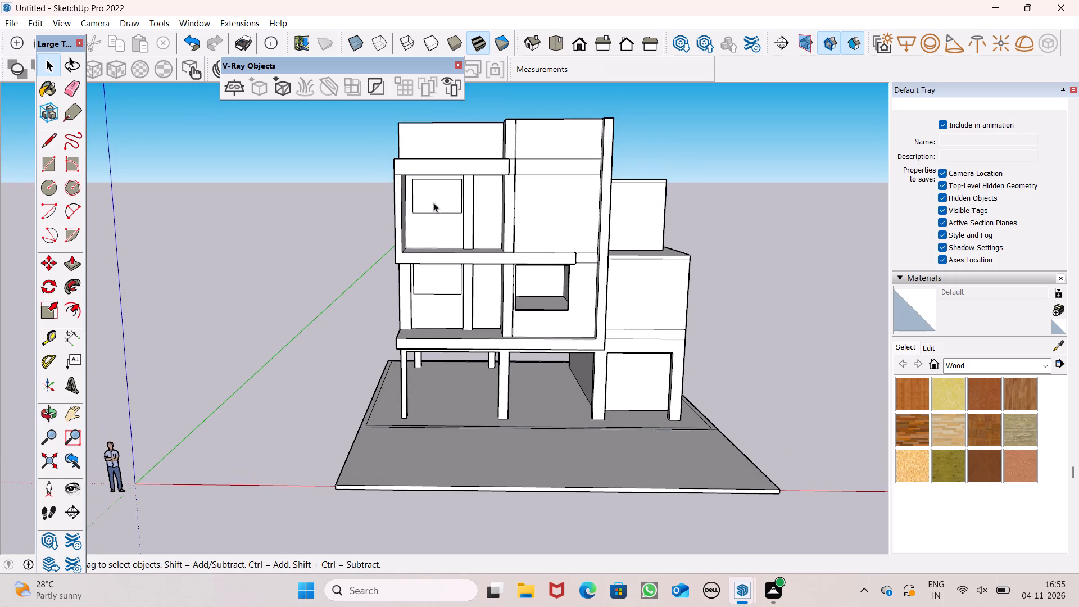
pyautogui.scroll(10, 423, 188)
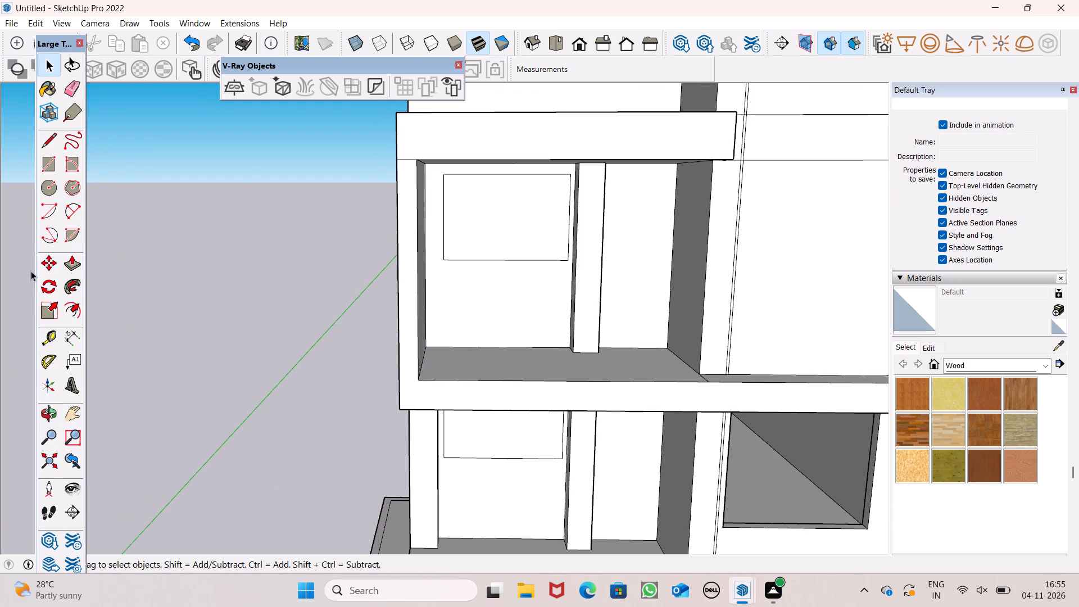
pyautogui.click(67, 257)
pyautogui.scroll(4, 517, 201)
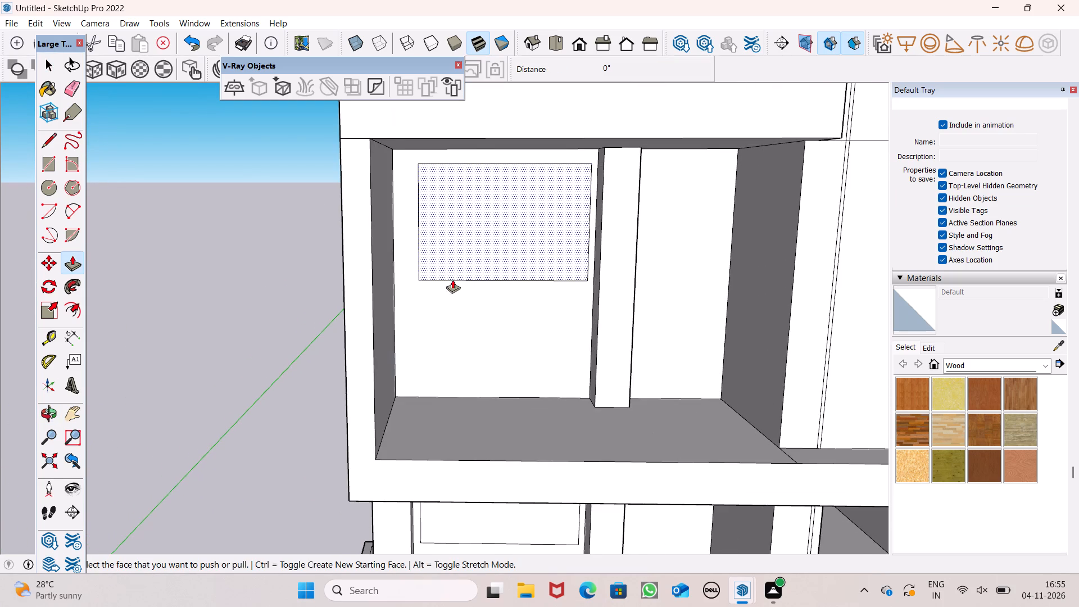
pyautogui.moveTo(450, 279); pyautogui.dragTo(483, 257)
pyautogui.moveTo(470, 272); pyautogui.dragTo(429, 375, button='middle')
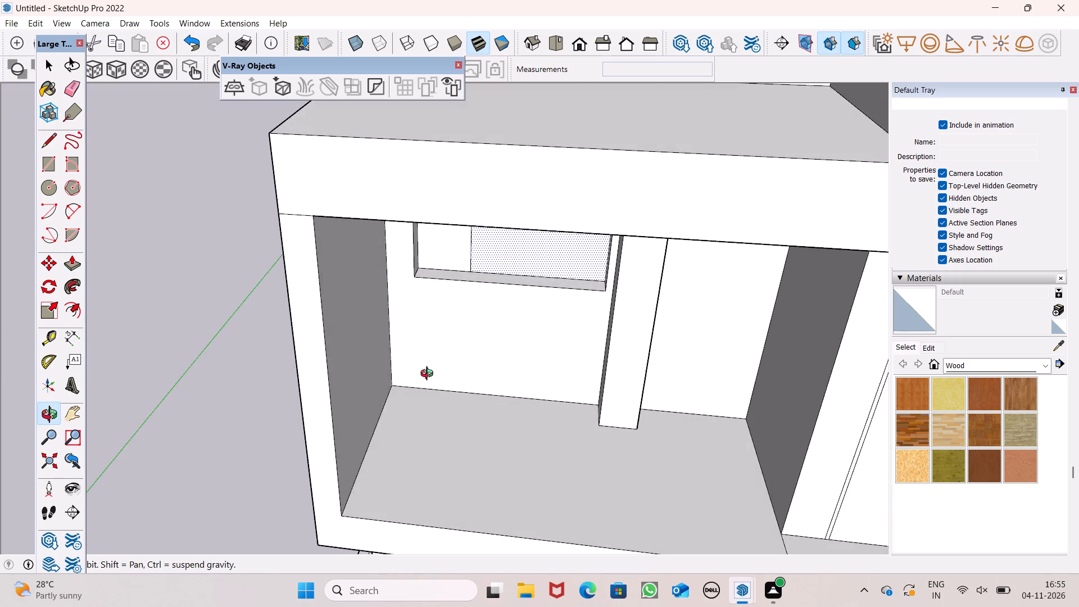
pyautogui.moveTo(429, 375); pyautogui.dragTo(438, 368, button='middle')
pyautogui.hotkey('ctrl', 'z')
# Erase the two vertical line segments on the inside face of the front wall, behind the upper balcony's window.
pyautogui.scroll(-10, 543, 308)
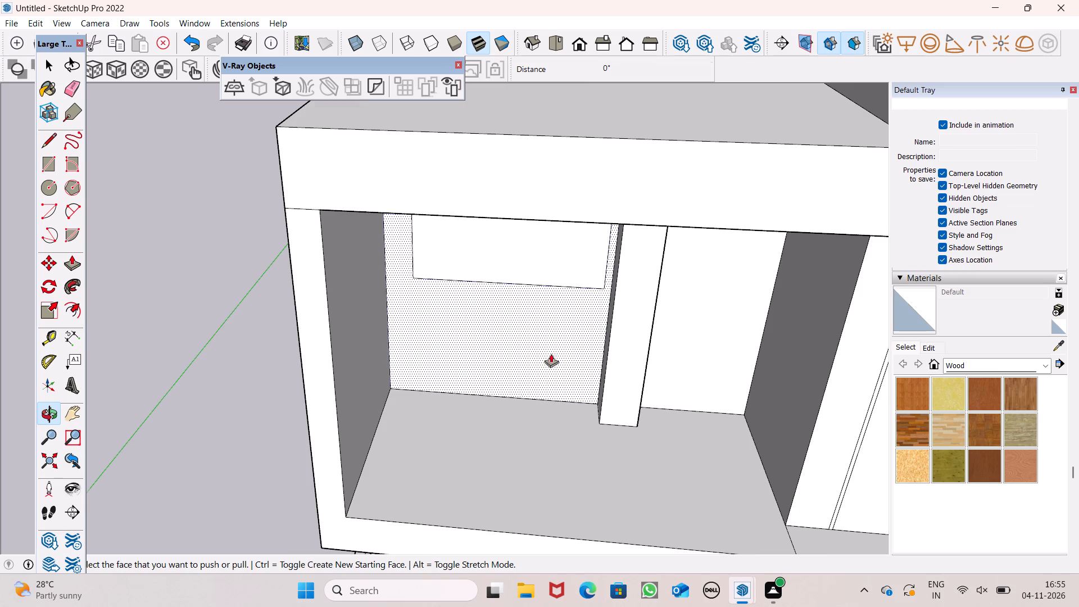
pyautogui.scroll(-8, 568, 319)
pyautogui.moveTo(592, 334); pyautogui.dragTo(0, 441, button='middle')
pyautogui.scroll(-6, 697, 221)
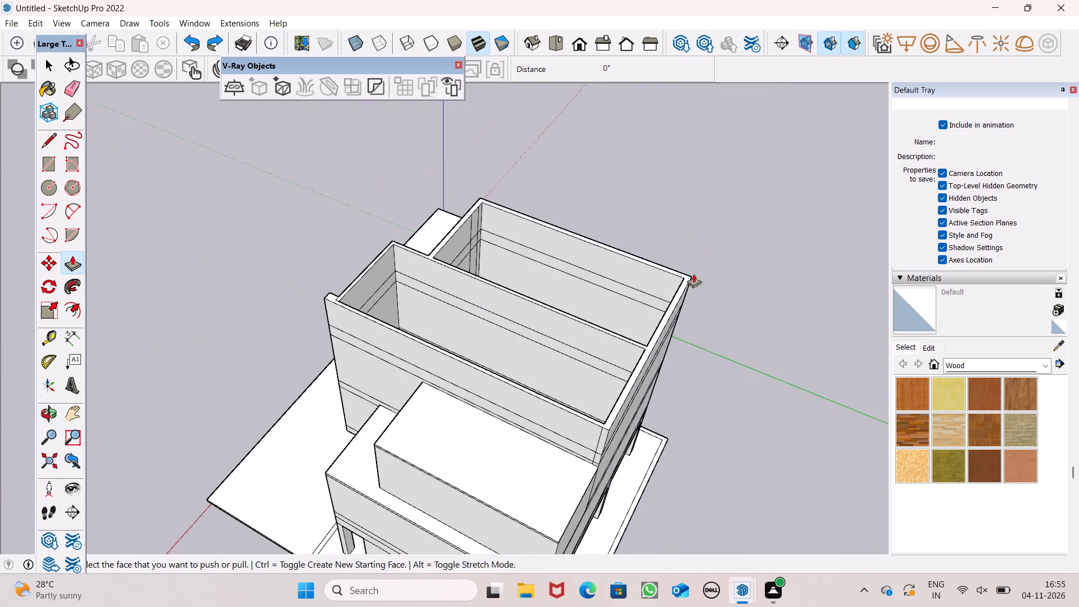
pyautogui.moveTo(603, 315); pyautogui.dragTo(441, 307, button='middle')
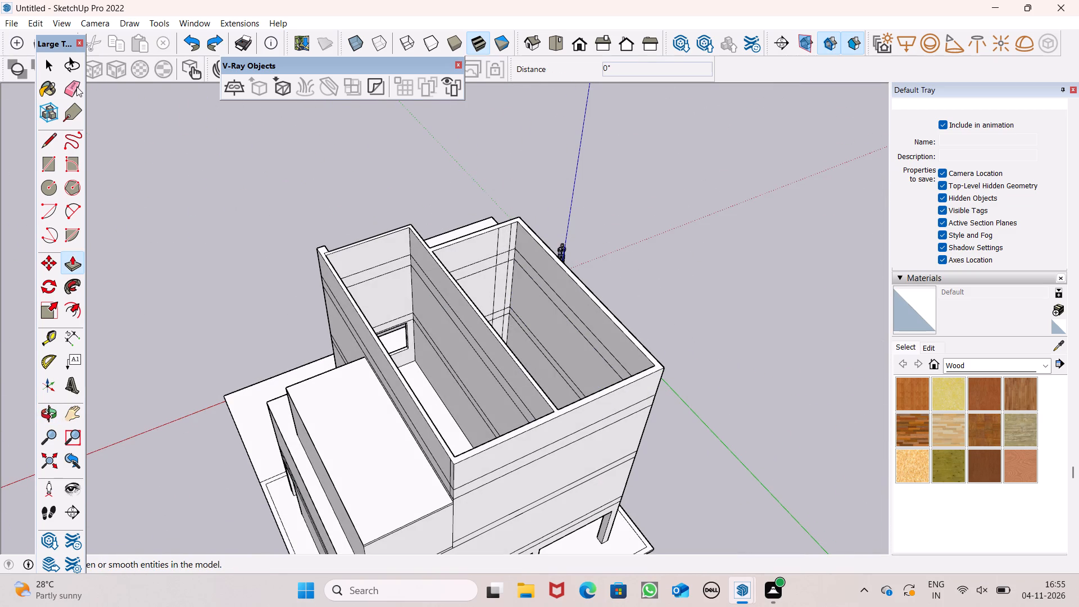
pyautogui.moveTo(75, 87); pyautogui.dragTo(84, 87)
pyautogui.scroll(5, 508, 196)
pyautogui.scroll(5, 531, 325)
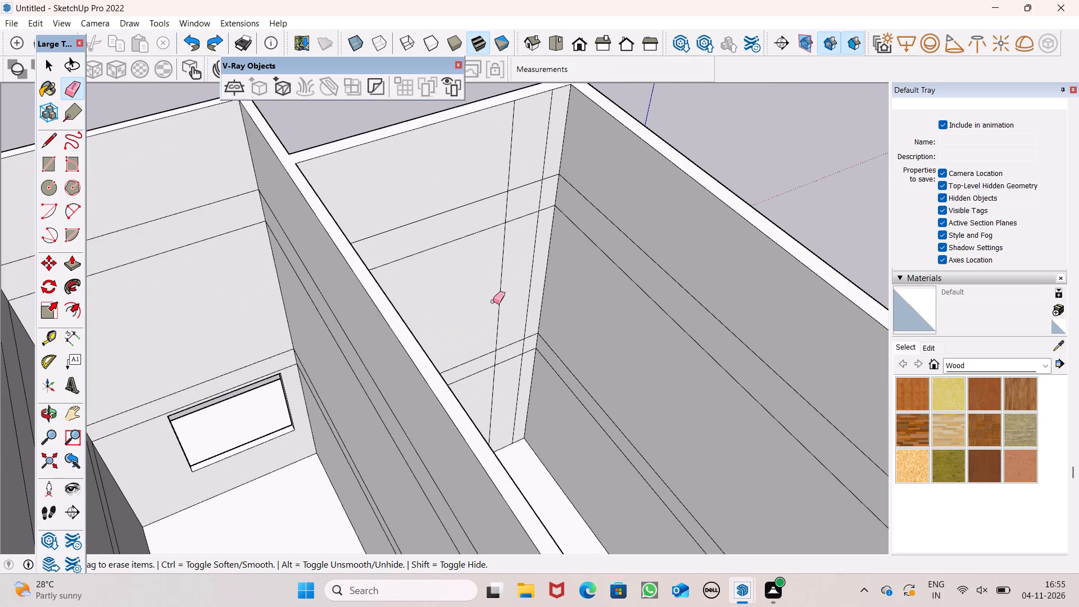
pyautogui.moveTo(493, 301); pyautogui.dragTo(533, 277)
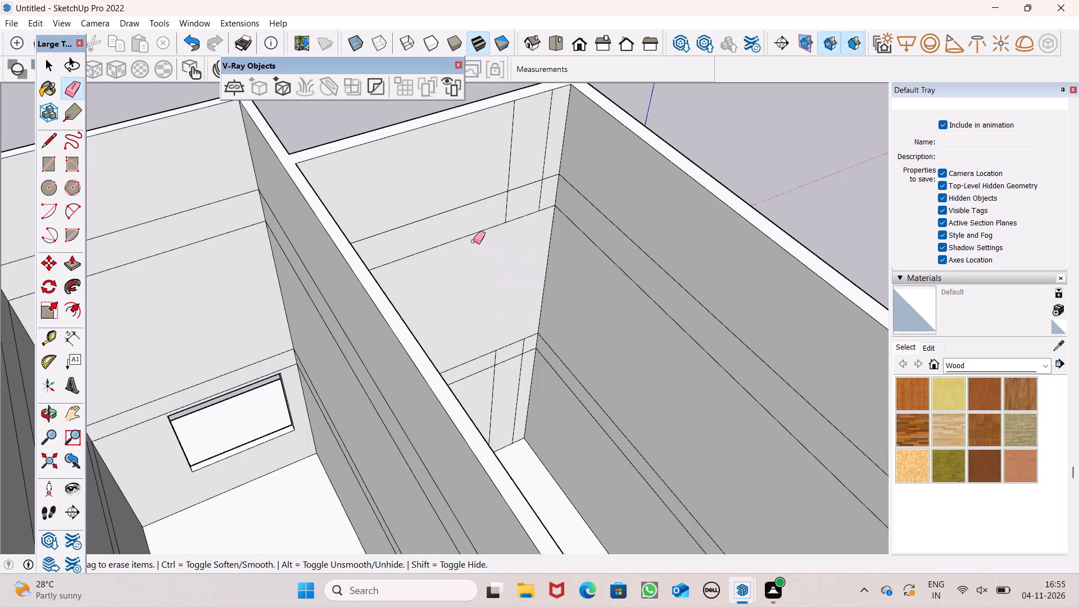
# Push the upper balcony's window rectangle 9" through the wall to cut the window opening.
pyautogui.scroll(-4, 428, 262)
pyautogui.moveTo(404, 288); pyautogui.dragTo(1078, 71, button='middle')
pyautogui.moveTo(474, 193); pyautogui.dragTo(651, 235, button='middle')
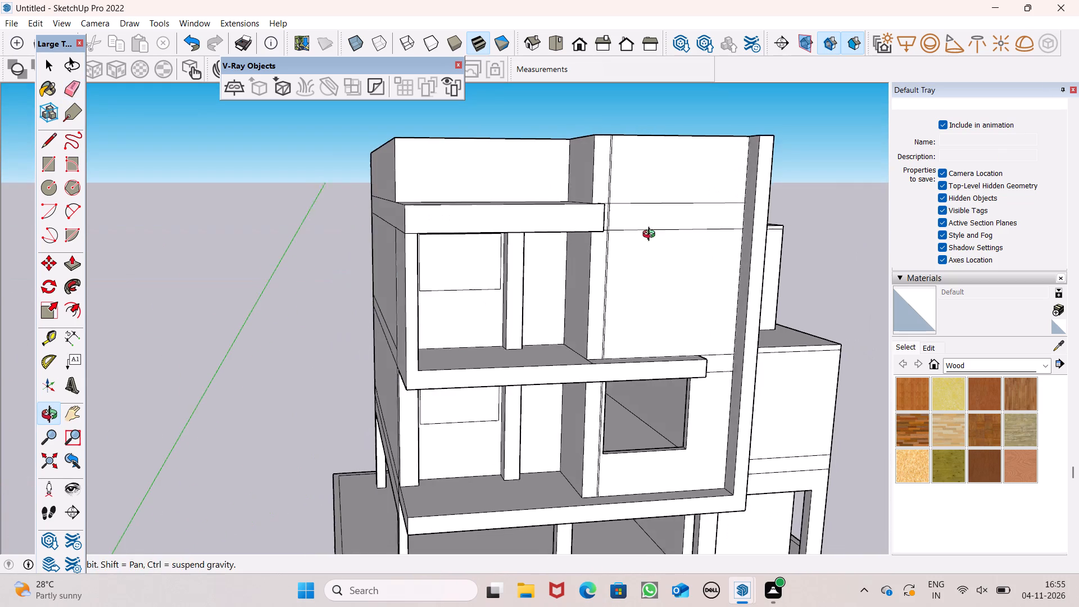
pyautogui.moveTo(651, 235); pyautogui.dragTo(652, 234, button='middle')
pyautogui.click(73, 258)
pyautogui.scroll(4, 518, 229)
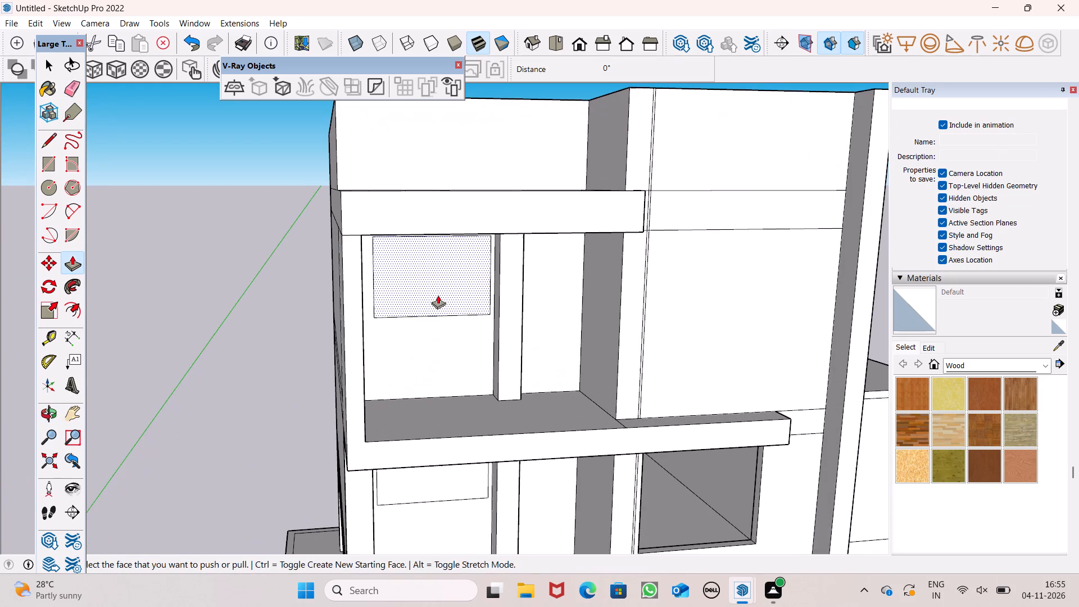
pyautogui.moveTo(406, 304); pyautogui.dragTo(442, 280)
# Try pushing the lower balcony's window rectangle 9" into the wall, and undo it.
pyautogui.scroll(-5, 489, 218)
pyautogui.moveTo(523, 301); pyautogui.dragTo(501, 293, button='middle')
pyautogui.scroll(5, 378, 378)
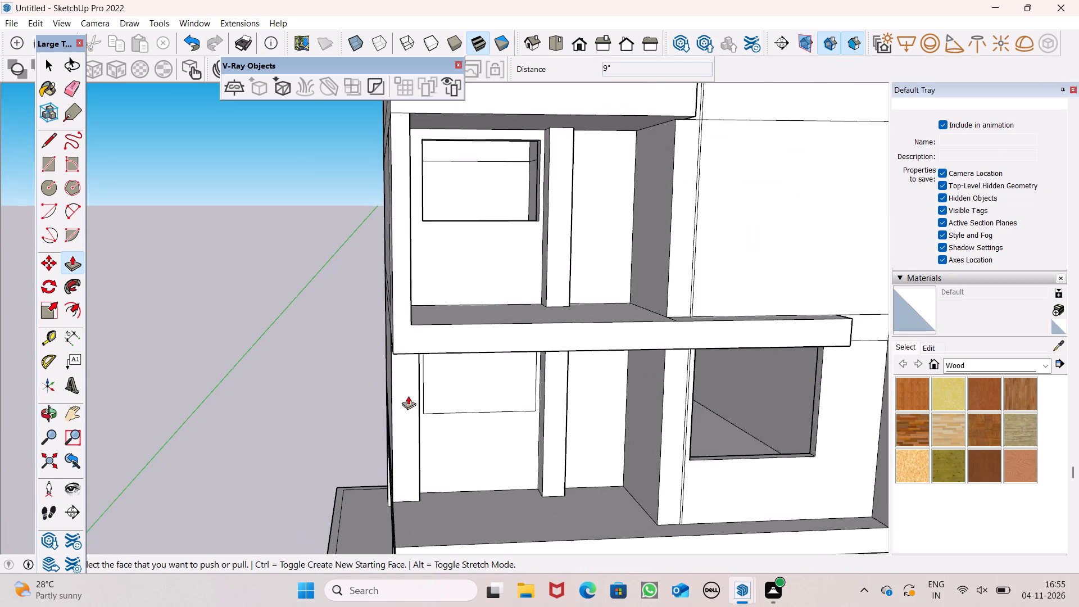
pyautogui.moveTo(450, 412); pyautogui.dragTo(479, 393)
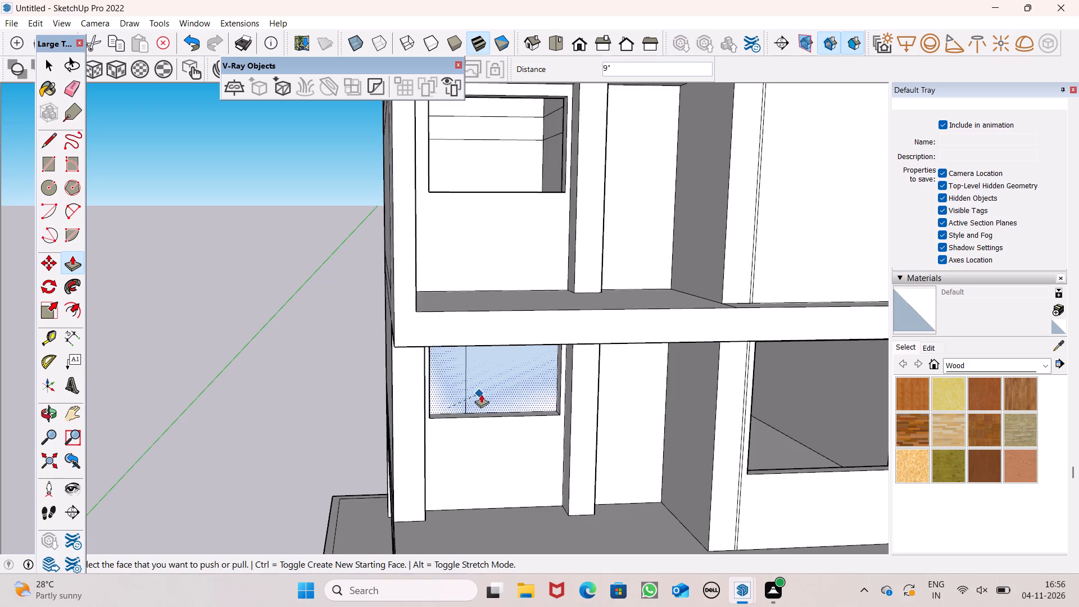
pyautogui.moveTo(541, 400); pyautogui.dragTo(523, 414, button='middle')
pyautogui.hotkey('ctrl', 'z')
# Erase the two vertical lines on the inside face of the front wall behind the lower balcony's window, including their segments in the slab band.
pyautogui.scroll(-8, 506, 269)
pyautogui.press('space')
pyautogui.scroll(-6, 487, 286)
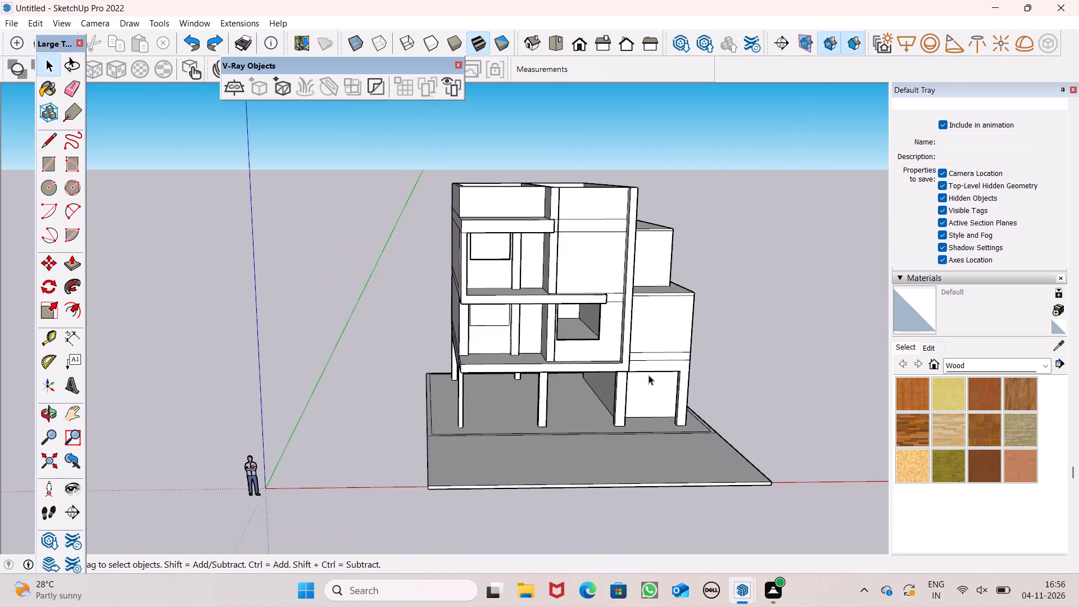
pyautogui.moveTo(643, 378); pyautogui.dragTo(121, 374, button='middle')
pyautogui.scroll(-3, 641, 248)
pyautogui.moveTo(859, 296); pyautogui.dragTo(512, 483, button='middle')
pyautogui.scroll(-2, 760, 258)
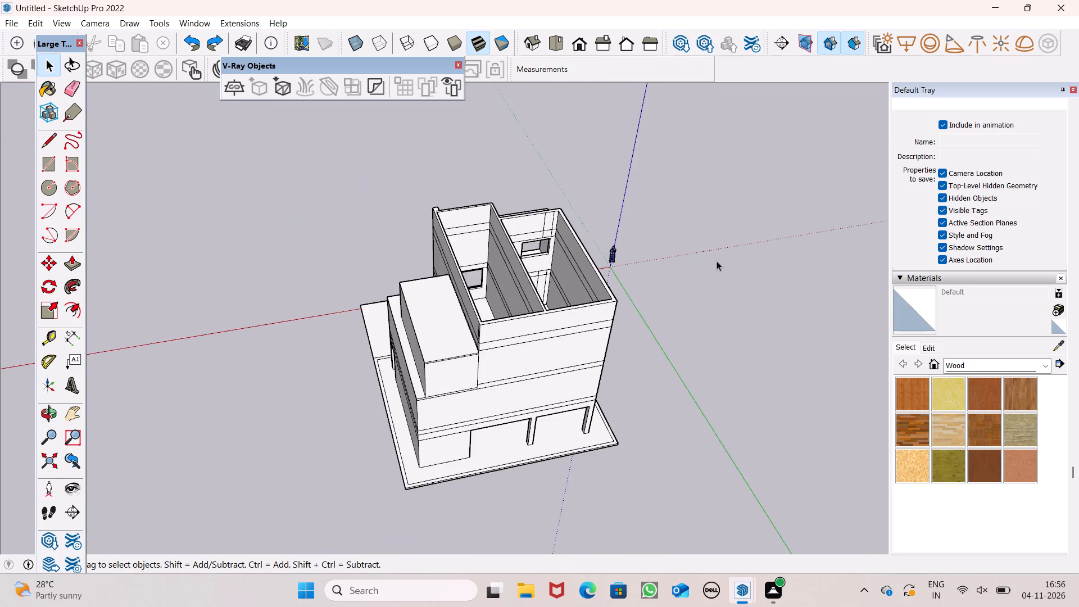
pyautogui.moveTo(697, 296); pyautogui.dragTo(589, 370, button='middle')
pyautogui.scroll(1, 488, 388)
pyautogui.scroll(8, 579, 328)
pyautogui.moveTo(598, 278); pyautogui.dragTo(632, 198, button='middle')
pyautogui.scroll(1, 606, 245)
pyautogui.scroll(3, 551, 244)
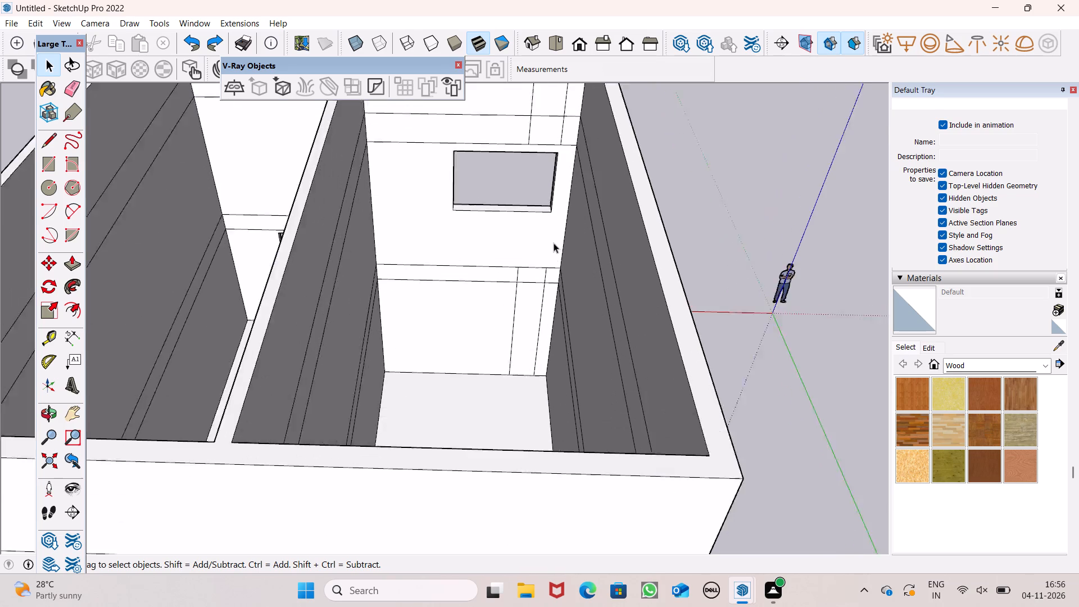
pyautogui.scroll(2, 554, 243)
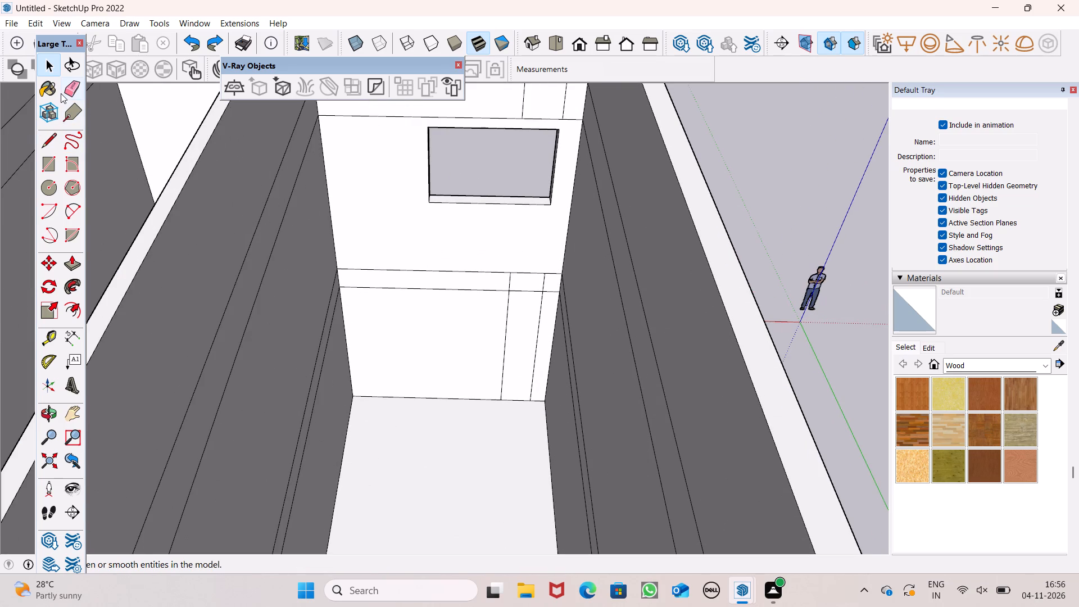
pyautogui.click(61, 93)
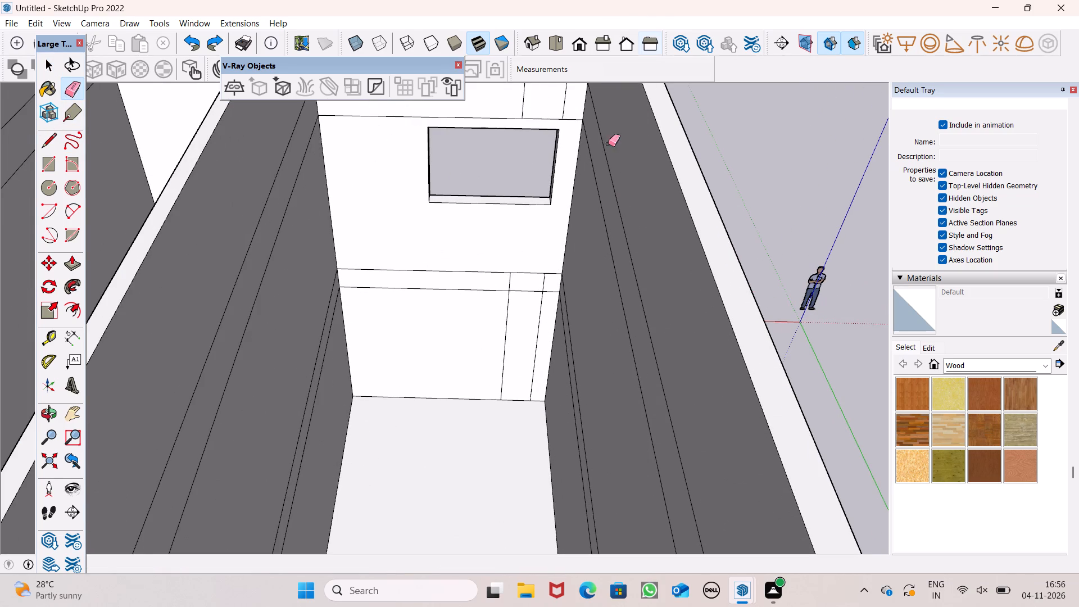
pyautogui.scroll(6, 509, 314)
pyautogui.moveTo(506, 258); pyautogui.dragTo(572, 256)
pyautogui.hotkey('ctrl', 'z')
pyautogui.moveTo(579, 261); pyautogui.dragTo(571, 261)
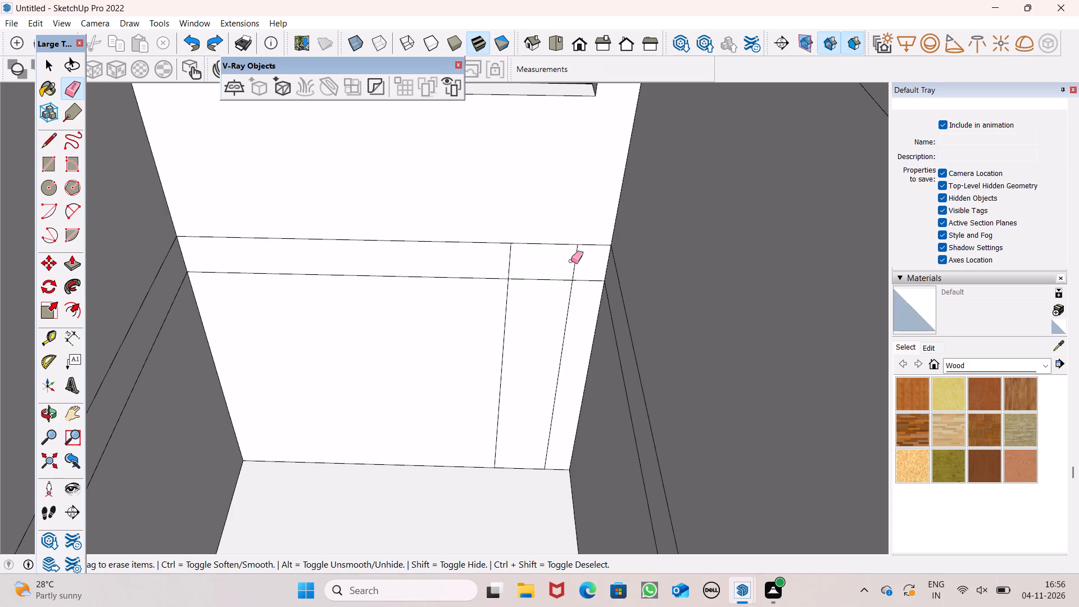
pyautogui.moveTo(571, 261); pyautogui.dragTo(501, 257)
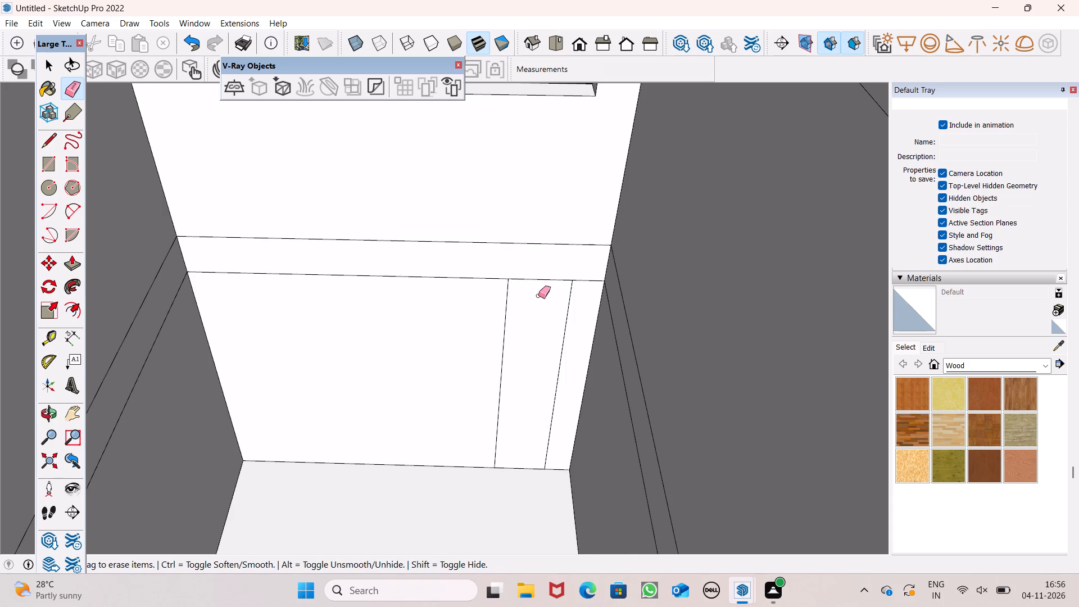
pyautogui.scroll(-6, 539, 309)
pyautogui.moveTo(520, 333); pyautogui.dragTo(559, 326)
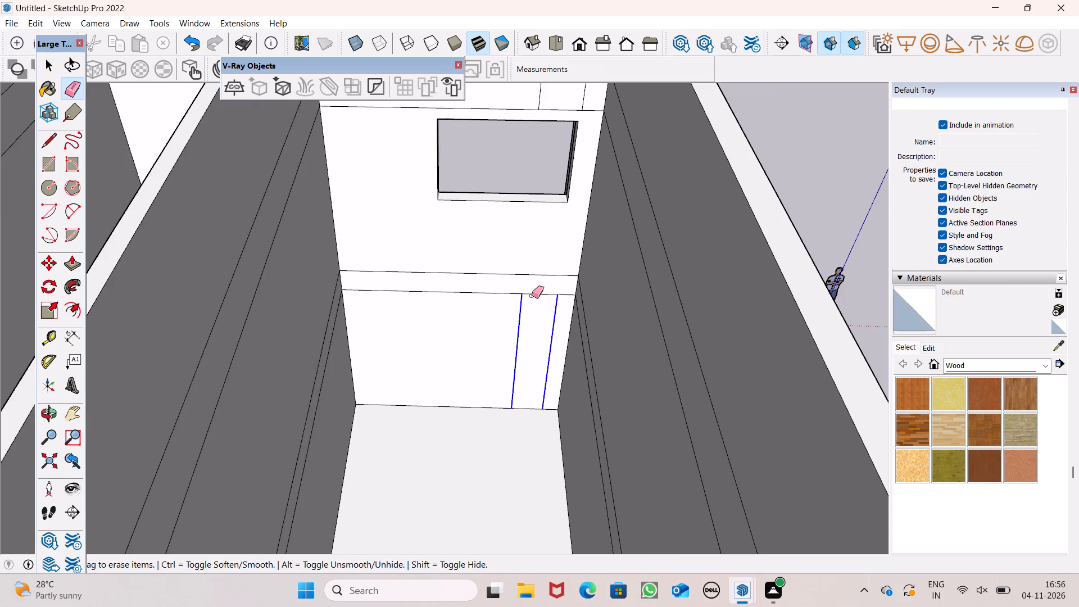
# Erase the remaining vertical line segments above the upper balcony's window opening on the inside face of the front wall.
pyautogui.scroll(-6, 531, 295)
pyautogui.scroll(7, 534, 224)
pyautogui.moveTo(533, 180); pyautogui.dragTo(587, 169)
pyautogui.moveTo(534, 131); pyautogui.dragTo(595, 124)
# Push the lower balcony's window rectangle 9" through the front wall to cut the window opening.
pyautogui.scroll(-6, 533, 244)
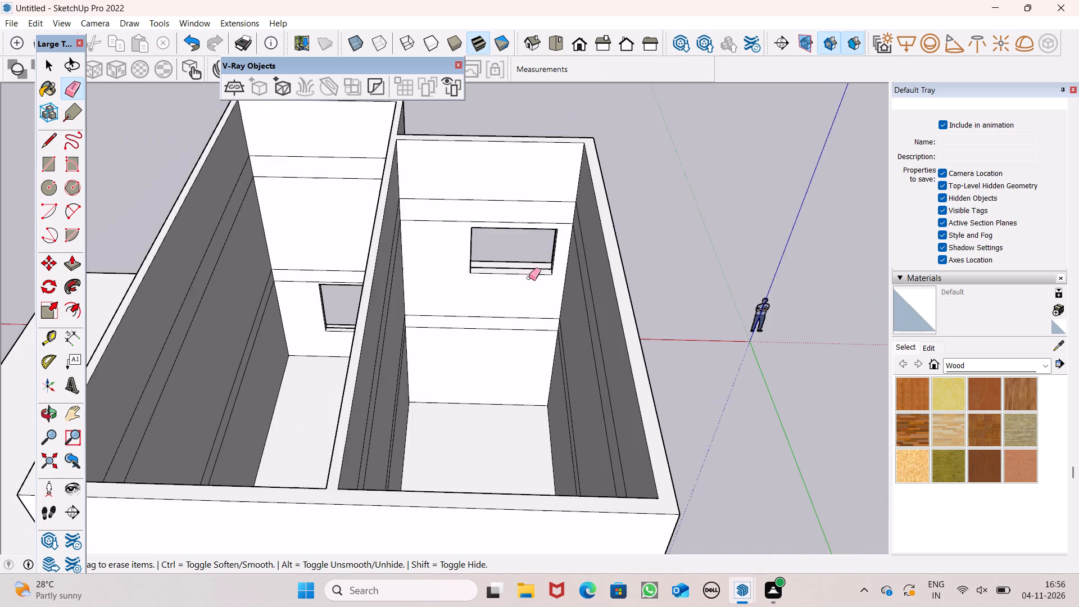
pyautogui.scroll(-2, 523, 278)
pyautogui.moveTo(421, 287); pyautogui.dragTo(830, 166, button='middle')
pyautogui.moveTo(358, 253); pyautogui.dragTo(653, 249, button='middle')
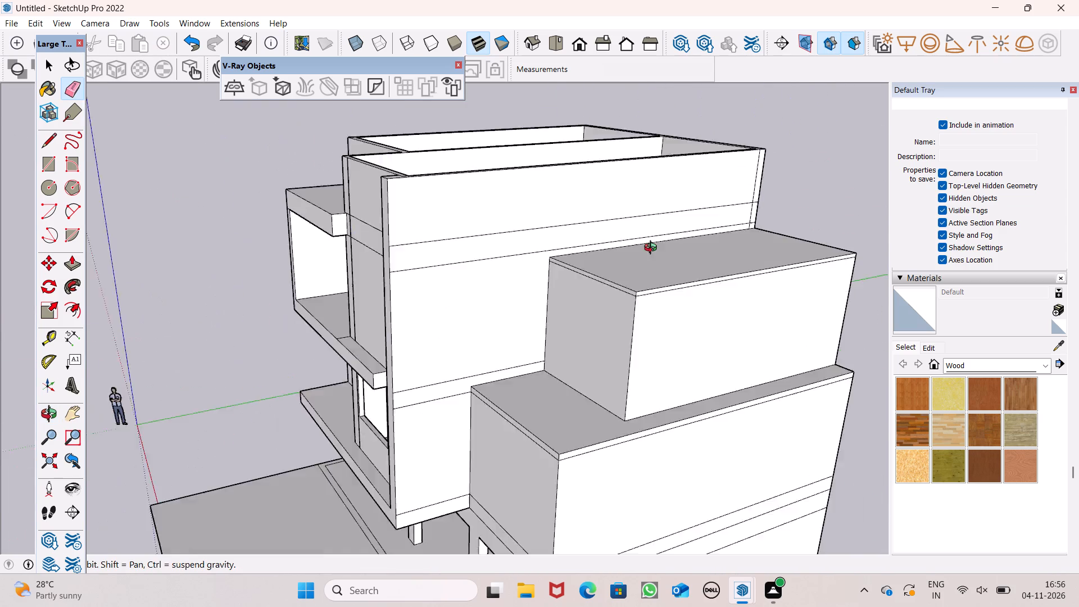
pyautogui.moveTo(653, 249); pyautogui.dragTo(921, 232, button='middle')
pyautogui.scroll(-5, 706, 253)
pyautogui.scroll(-1, 656, 269)
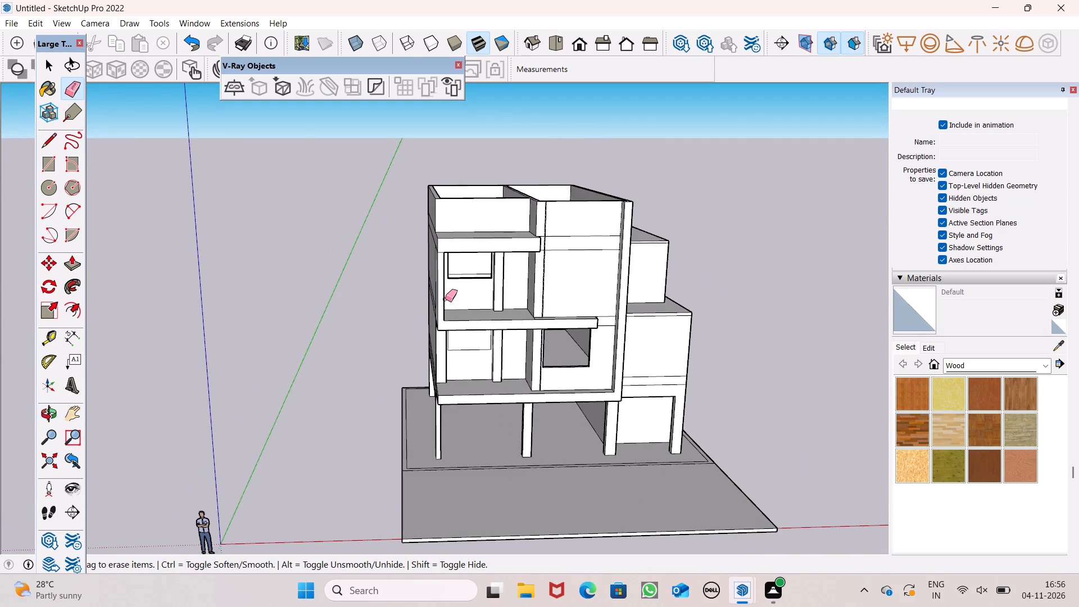
pyautogui.scroll(8, 446, 300)
pyautogui.press('space')
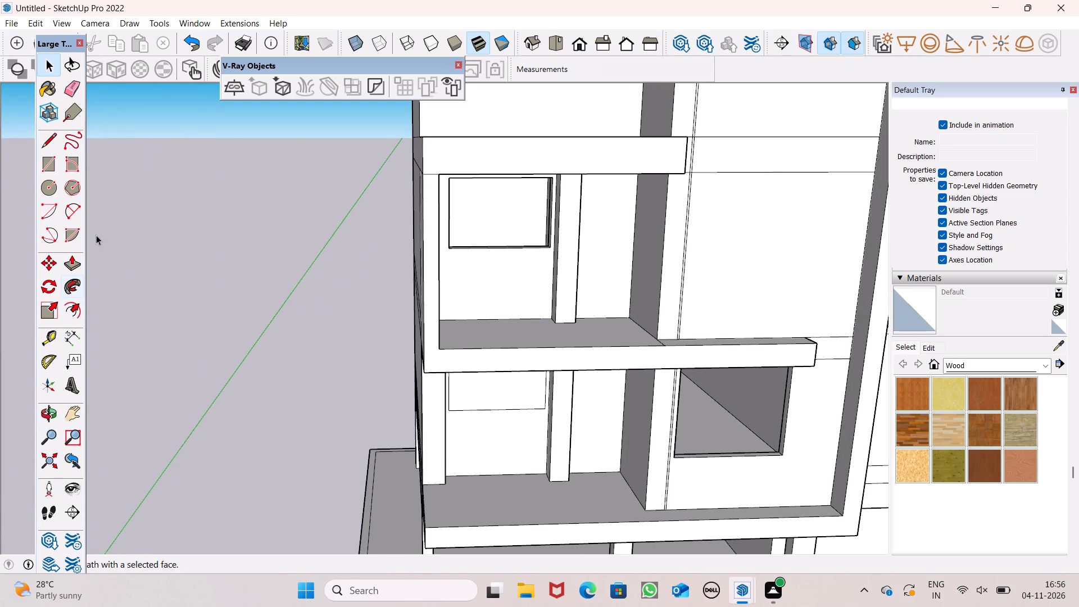
pyautogui.click(79, 266)
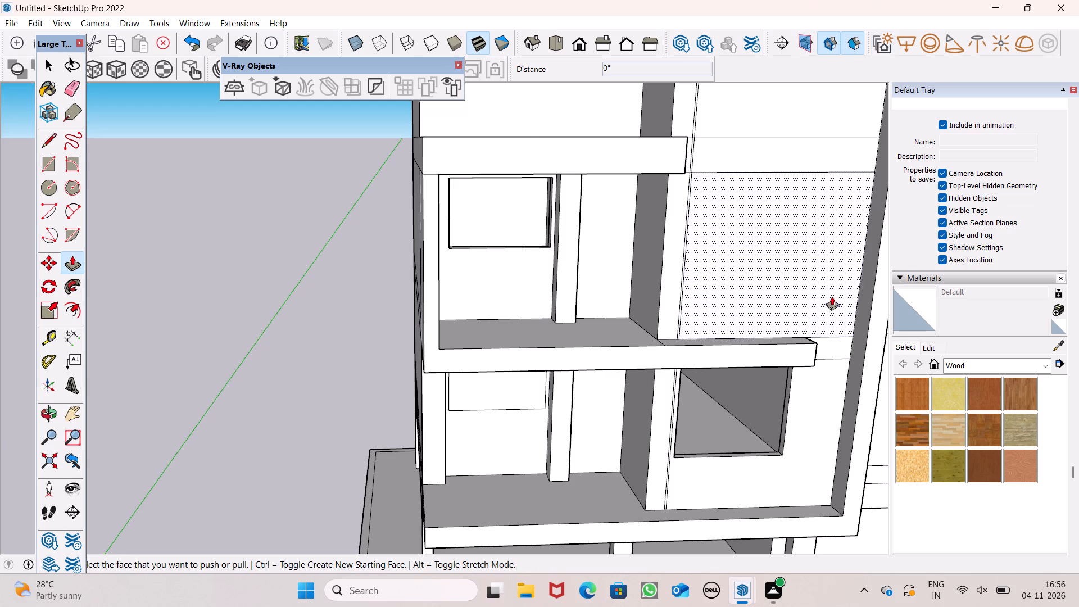
pyautogui.moveTo(544, 423); pyautogui.dragTo(532, 365, button='middle')
pyautogui.scroll(6, 484, 369)
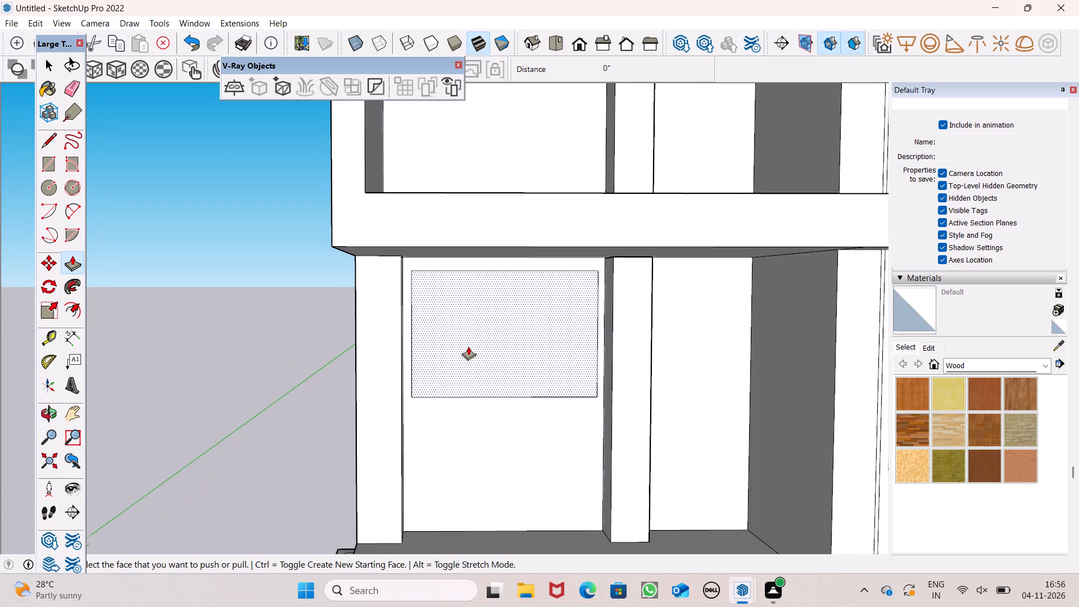
pyautogui.moveTo(452, 379); pyautogui.dragTo(480, 343)
pyautogui.scroll(-2, 474, 321)
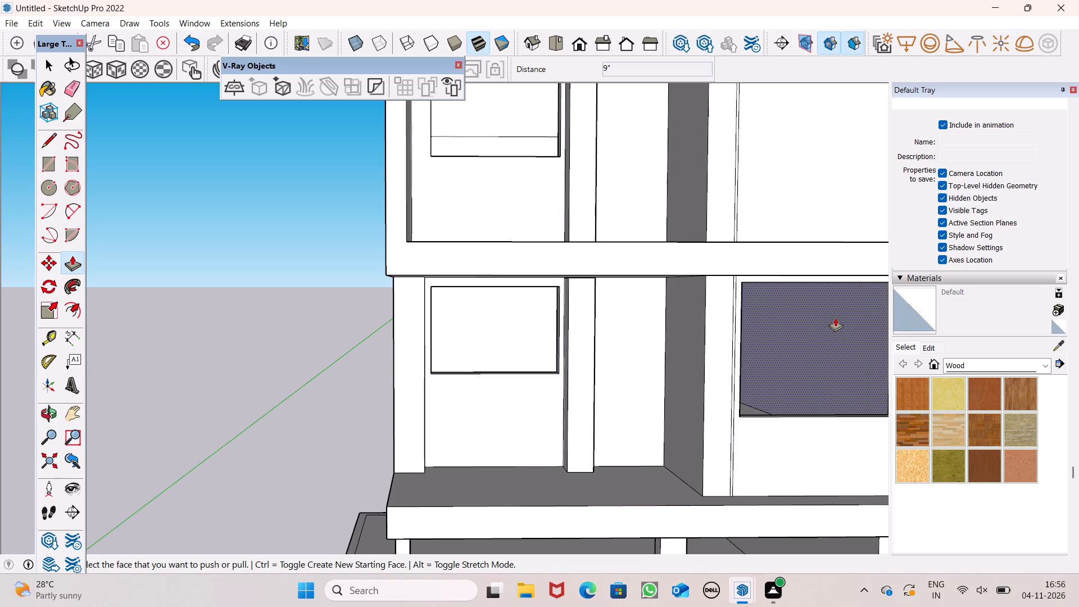
# Push the left side face of the lower balcony's window opening 2 3/8" inward to narrow the opening.
pyautogui.scroll(-2, 729, 291)
pyautogui.scroll(1, 688, 289)
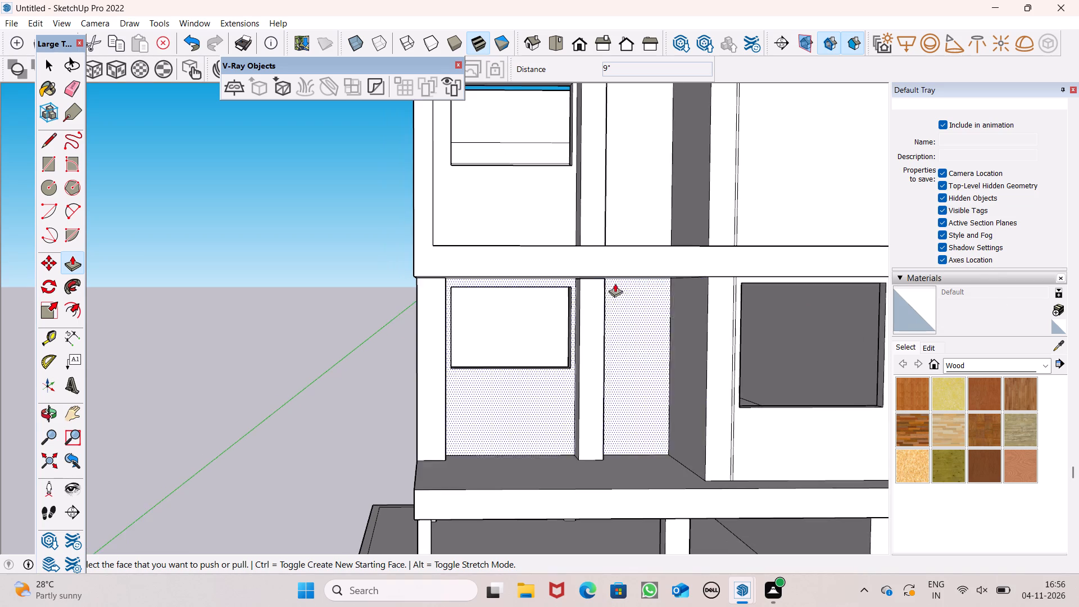
pyautogui.moveTo(557, 252); pyautogui.dragTo(502, 380, button='middle')
pyautogui.scroll(1, 511, 388)
pyautogui.moveTo(452, 369); pyautogui.dragTo(448, 323, button='middle')
pyautogui.scroll(1, 452, 362)
pyautogui.scroll(2, 453, 311)
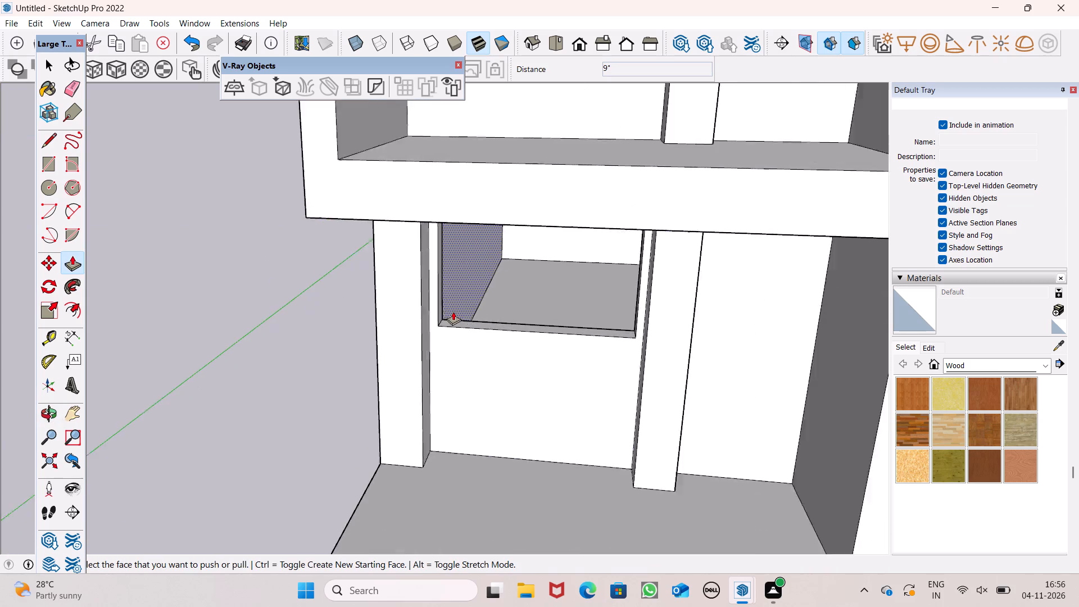
pyautogui.scroll(6, 453, 311)
pyautogui.moveTo(423, 334); pyautogui.dragTo(437, 348)
# Examine the lower balcony's window opening from above, from below and from the front.
pyautogui.scroll(-4, 438, 305)
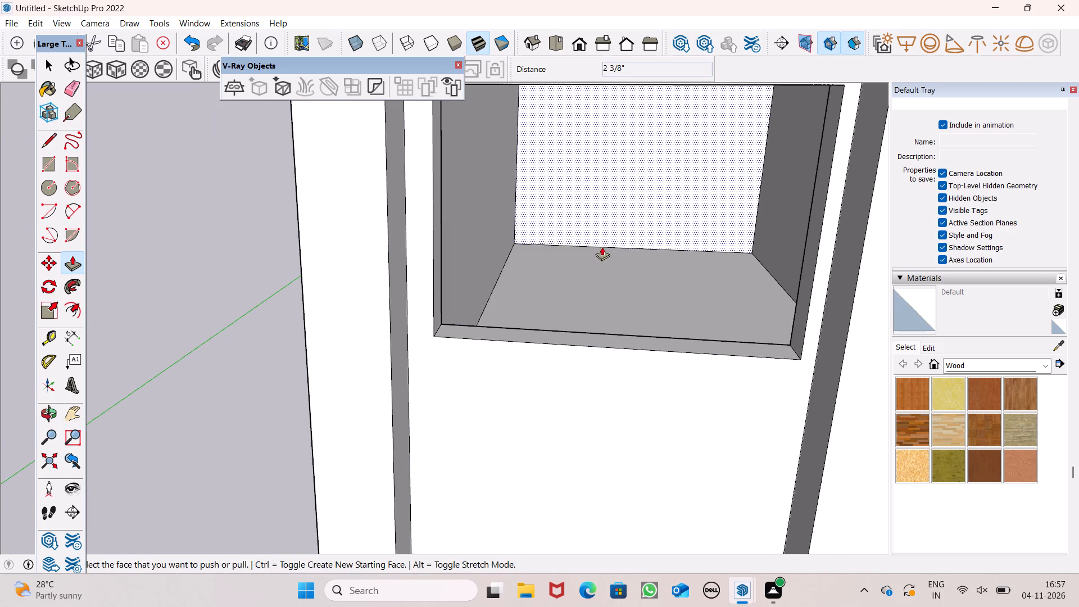
pyautogui.scroll(-6, 679, 175)
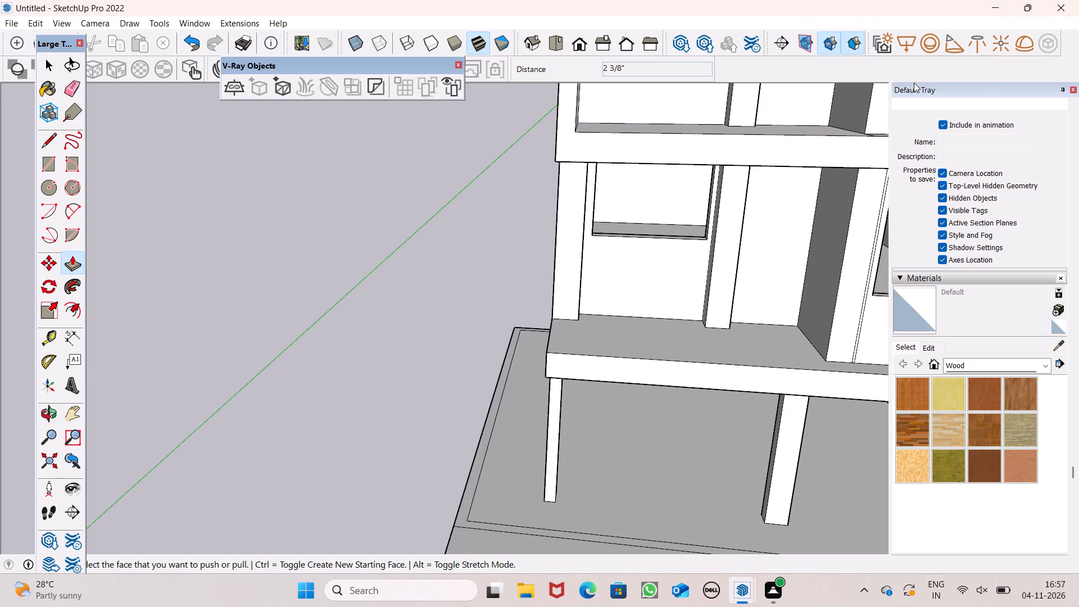
pyautogui.scroll(-5, 1044, 25)
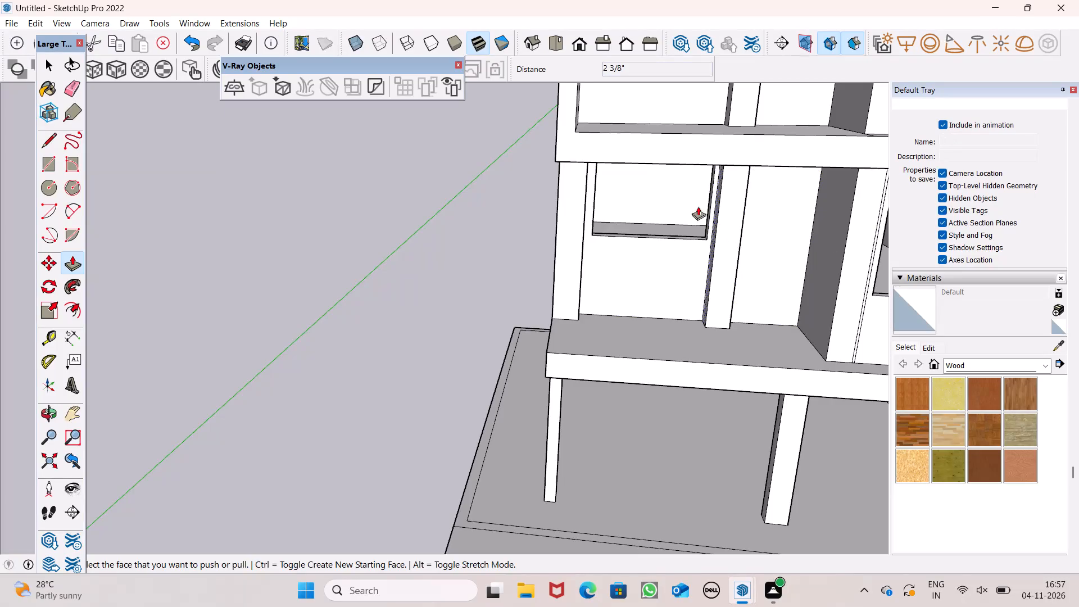
pyautogui.scroll(1, 698, 206)
pyautogui.scroll(-1, 693, 206)
pyautogui.moveTo(700, 211); pyautogui.dragTo(740, 41, button='middle')
pyautogui.scroll(1, 740, 41)
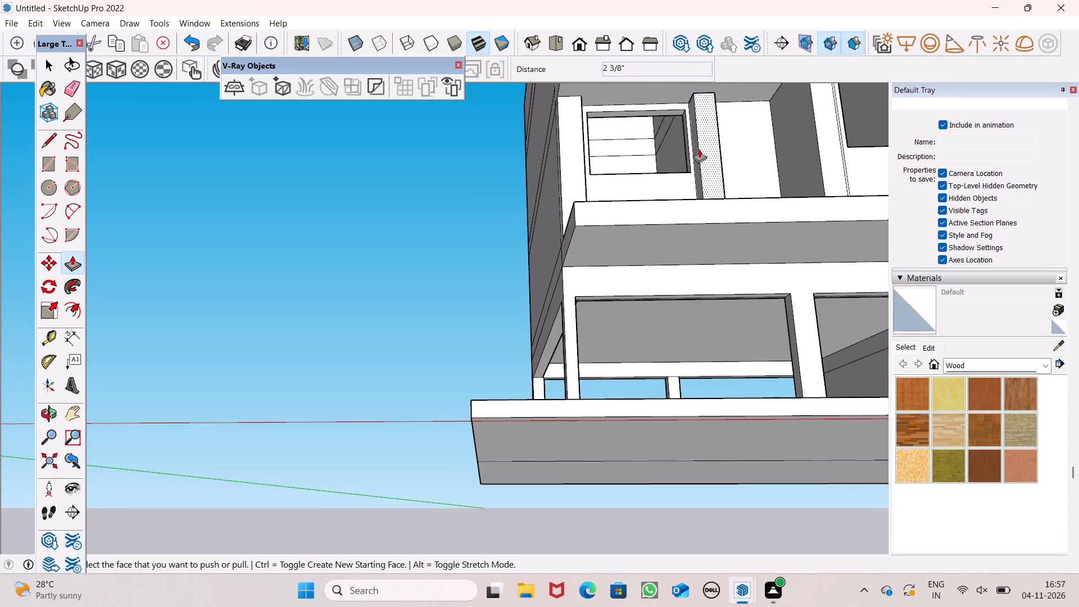
pyautogui.scroll(2, 699, 149)
pyautogui.scroll(-1, 515, 246)
pyautogui.scroll(1, 501, 256)
pyautogui.moveTo(586, 256); pyautogui.dragTo(545, 308, button='middle')
pyautogui.scroll(-1, 533, 309)
pyautogui.scroll(1, 533, 315)
pyautogui.scroll(-3, 533, 319)
pyautogui.moveTo(602, 292); pyautogui.dragTo(610, 365, button='middle')
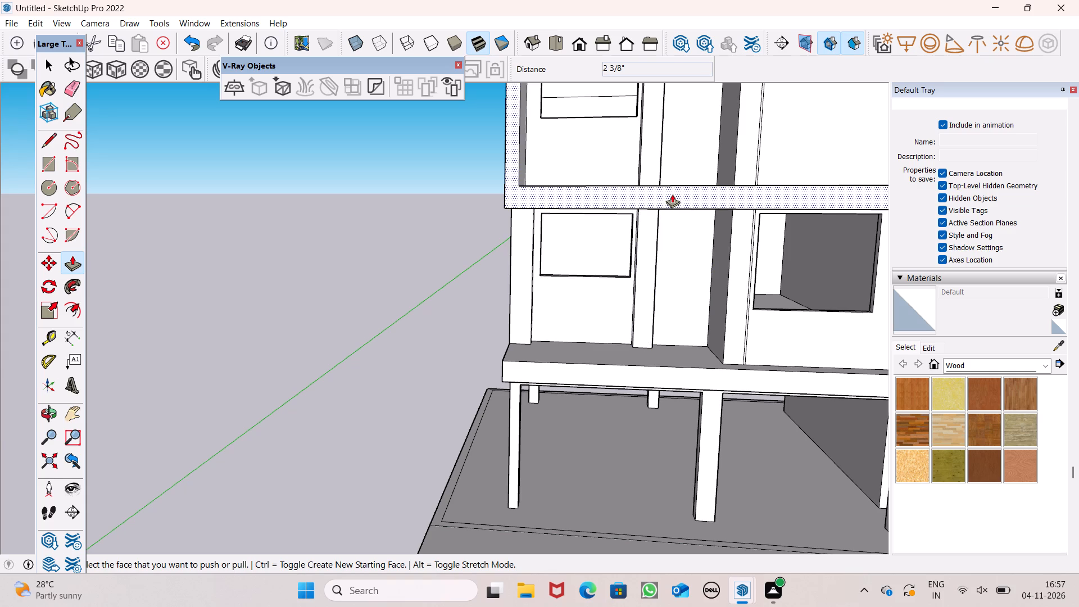
pyautogui.scroll(-3, 607, 258)
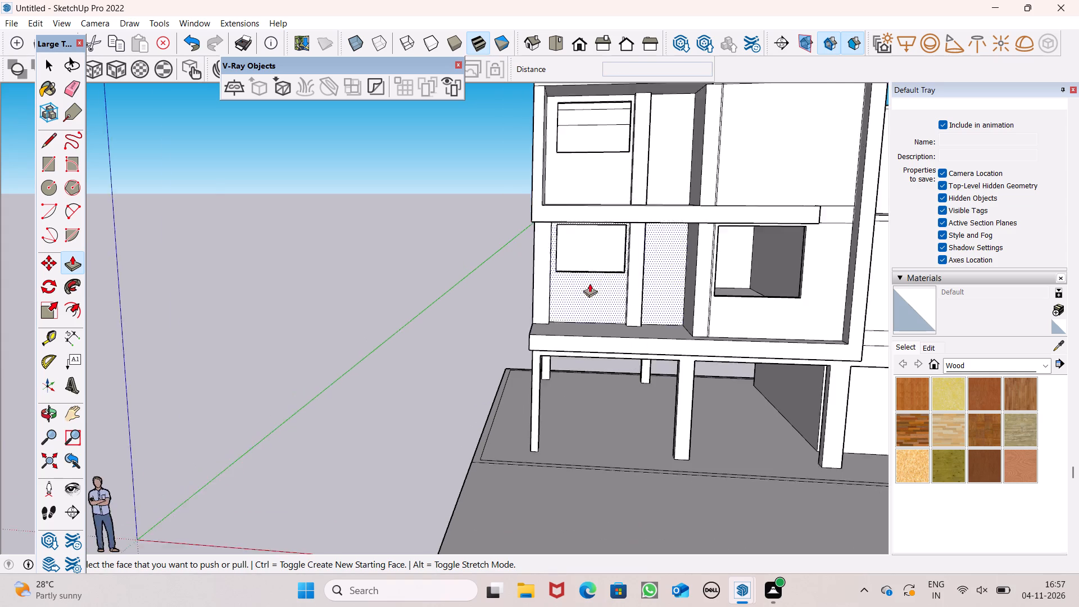
# Push the right side face of the upper balcony's window opening 3/4" inward, beside the middle pillar.
pyautogui.scroll(-1, 590, 283)
pyautogui.scroll(7, 609, 112)
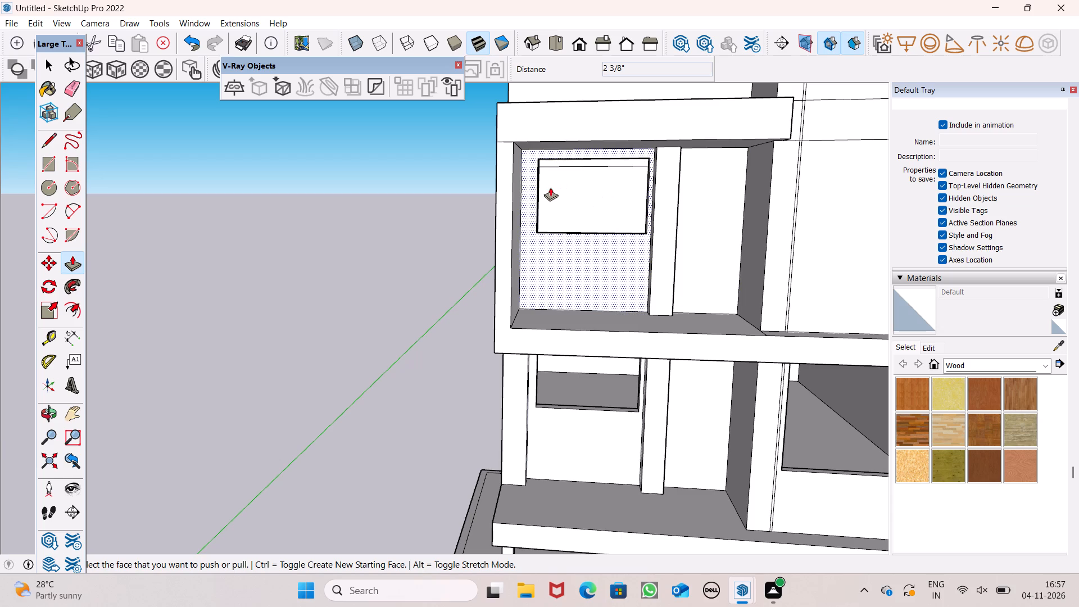
pyautogui.moveTo(561, 201); pyautogui.dragTo(621, 252, button='middle')
pyautogui.scroll(5, 643, 244)
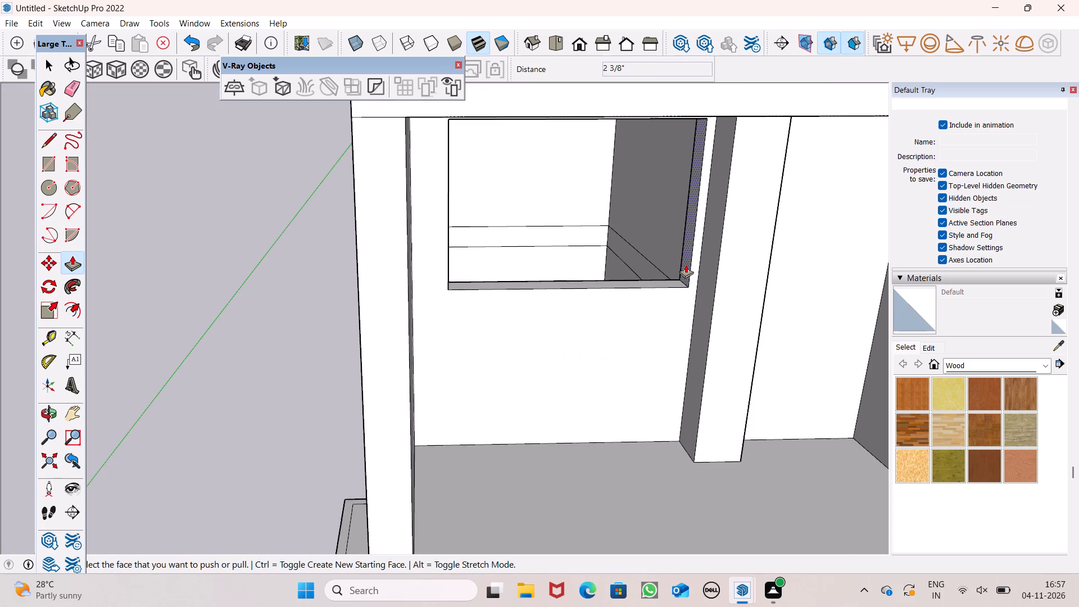
pyautogui.click(686, 264)
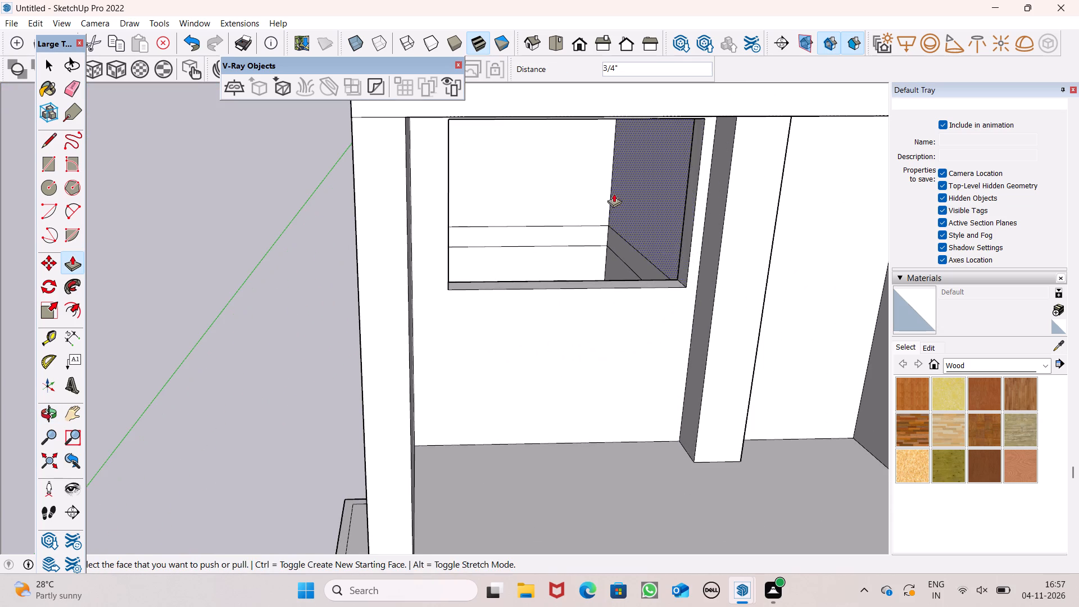
# Push the left side face of the upper balcony's window opening outward by 8 1/4", towards the balcony's side wall.
pyautogui.scroll(-4, 611, 194)
pyautogui.moveTo(610, 232); pyautogui.dragTo(553, 156, button='middle')
pyautogui.scroll(7, 487, 146)
pyautogui.moveTo(495, 202); pyautogui.dragTo(447, 255, button='middle')
pyautogui.scroll(5, 447, 254)
pyautogui.scroll(-5, 460, 237)
pyautogui.scroll(1, 463, 246)
pyautogui.scroll(-4, 465, 258)
pyautogui.scroll(1, 463, 267)
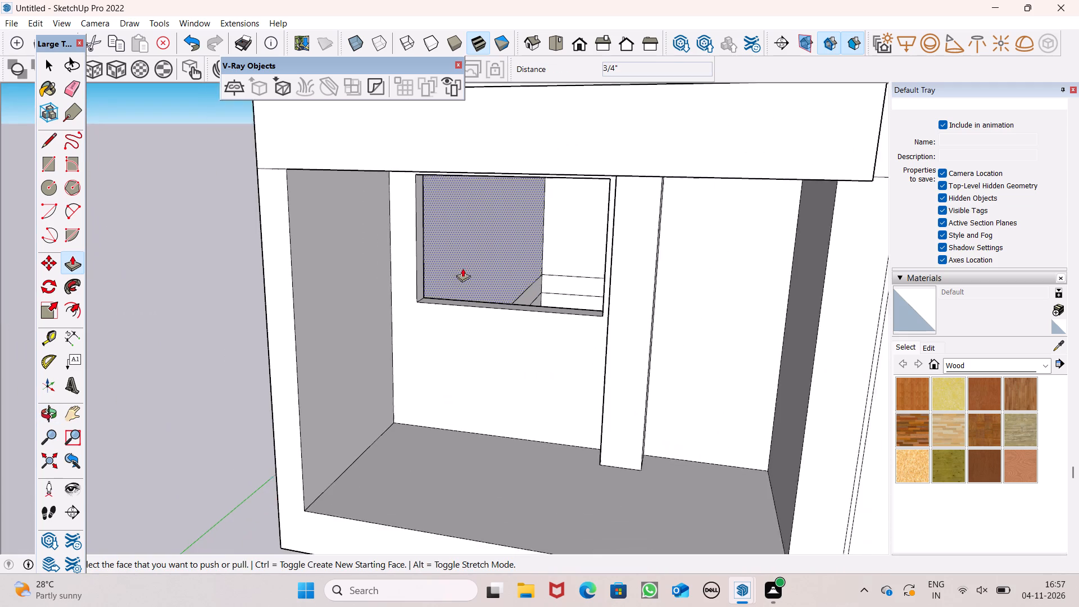
pyautogui.scroll(1, 463, 268)
pyautogui.moveTo(409, 294); pyautogui.dragTo(403, 293)
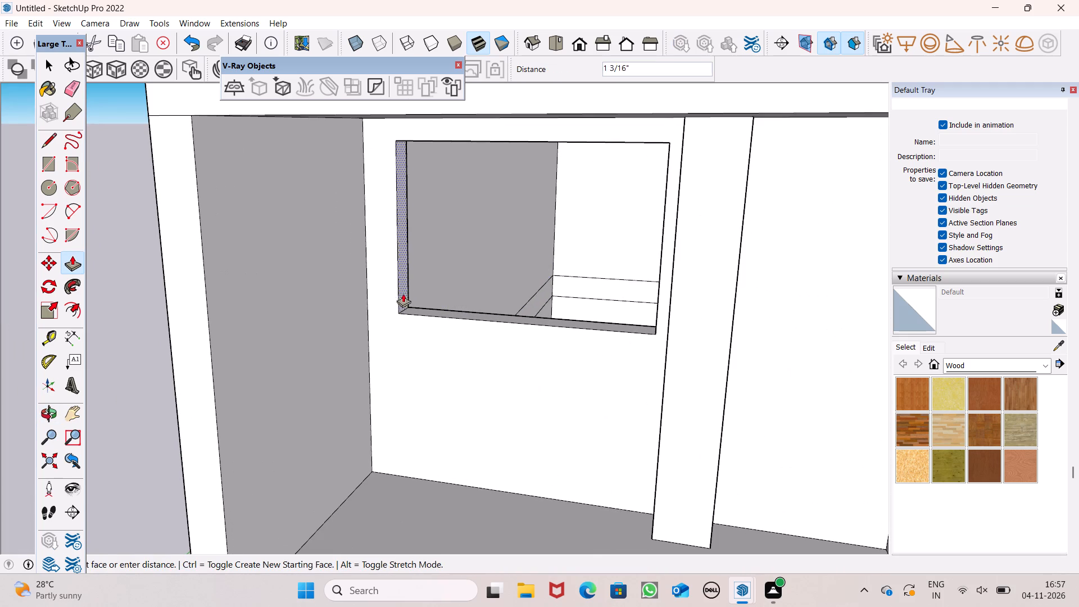
pyautogui.moveTo(403, 293); pyautogui.dragTo(386, 302)
# Push the top face of the upper balcony's window opening upward, closer to the balcony ceiling.
pyautogui.scroll(-5, 465, 241)
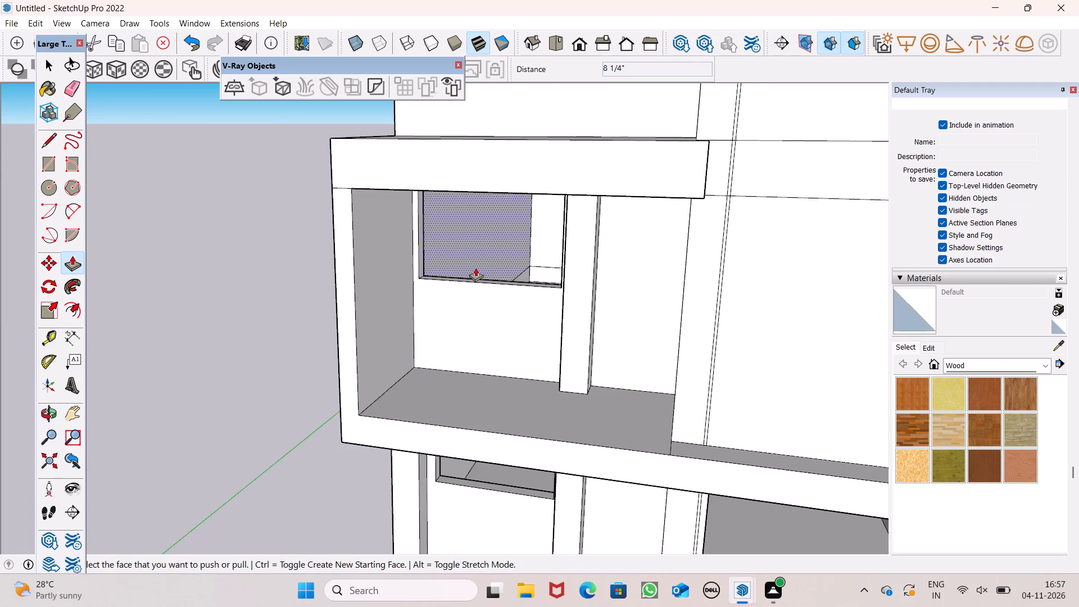
pyautogui.moveTo(478, 266); pyautogui.dragTo(501, 247, button='middle')
pyautogui.press('space')
pyautogui.scroll(-6, 496, 209)
pyautogui.moveTo(514, 242); pyautogui.dragTo(552, 187, button='middle')
pyautogui.scroll(2, 490, 167)
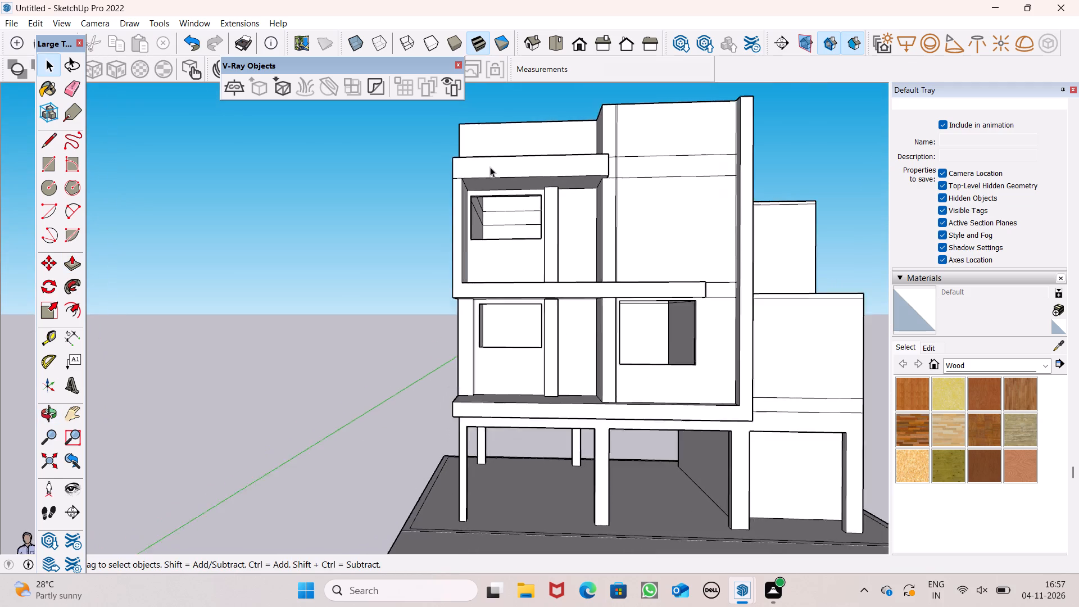
pyautogui.scroll(6, 490, 167)
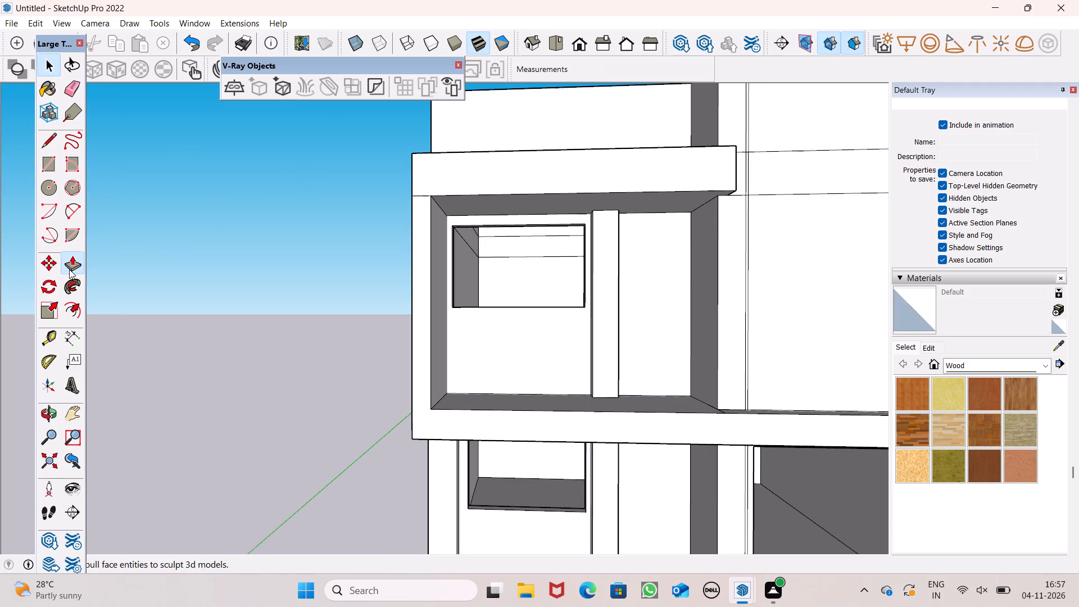
pyautogui.click(69, 269)
pyautogui.scroll(3, 381, 180)
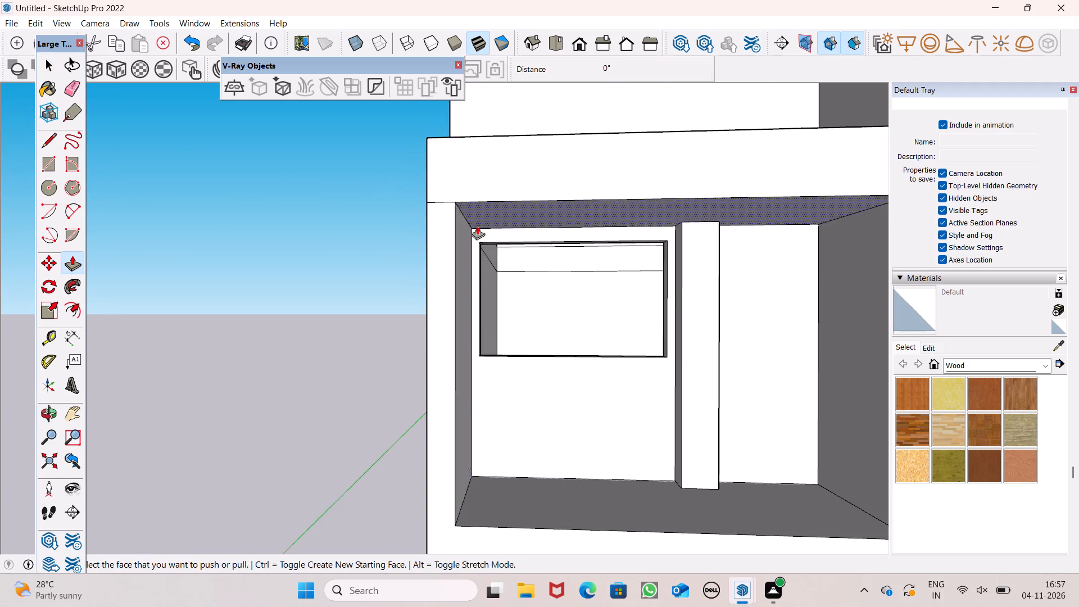
pyautogui.moveTo(478, 227); pyautogui.dragTo(480, 184, button='middle')
pyautogui.scroll(4, 503, 214)
pyautogui.moveTo(515, 219); pyautogui.dragTo(516, 208)
pyautogui.press('space')
# Examine the whole facade with both balcony window openings from the front, from above and from eye level.
pyautogui.scroll(-1, 400, 52)
pyautogui.scroll(1, 401, 66)
pyautogui.scroll(-12, 404, 73)
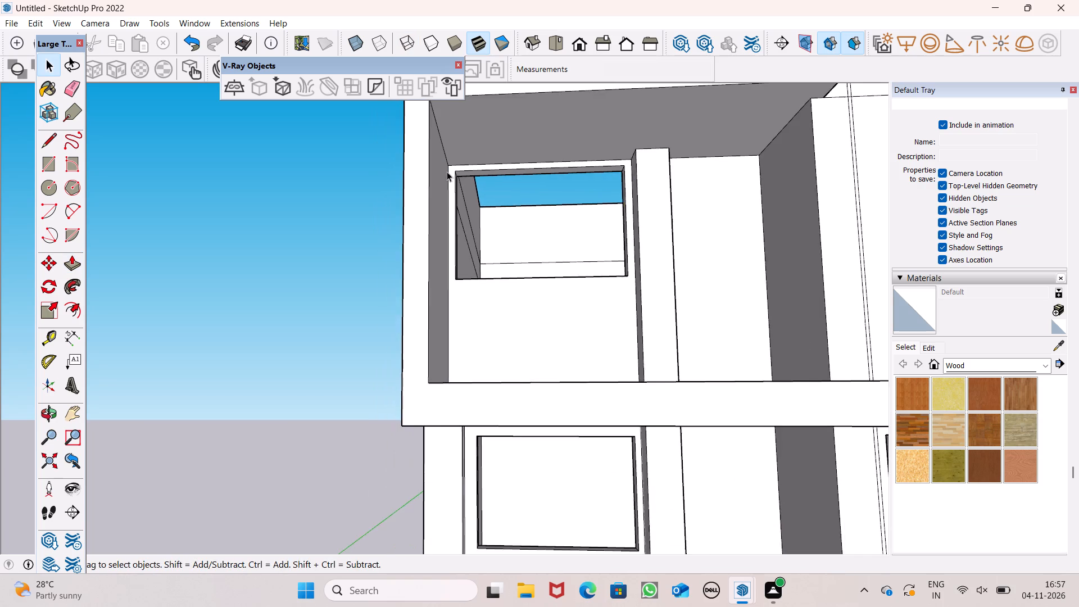
pyautogui.scroll(-1, 445, 176)
pyautogui.scroll(1, 446, 182)
pyautogui.scroll(-1, 446, 183)
pyautogui.moveTo(544, 206); pyautogui.dragTo(542, 333, button='middle')
pyautogui.scroll(-8, 493, 219)
pyautogui.moveTo(594, 313); pyautogui.dragTo(609, 298, button='middle')
pyautogui.scroll(1, 609, 298)
pyautogui.scroll(-4, 549, 296)
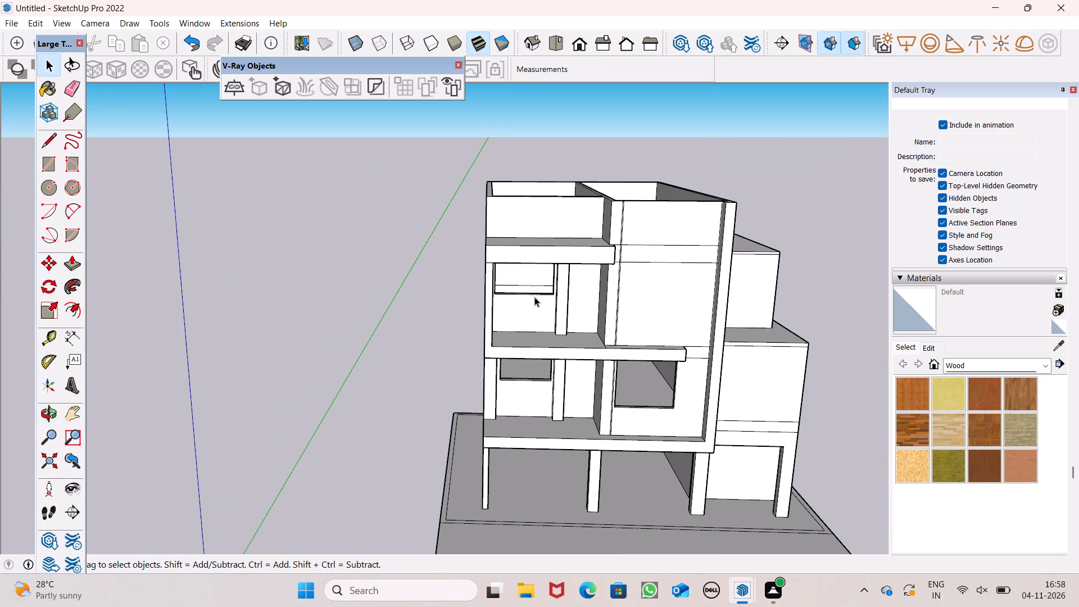
pyautogui.moveTo(579, 348); pyautogui.dragTo(570, 463, button='middle')
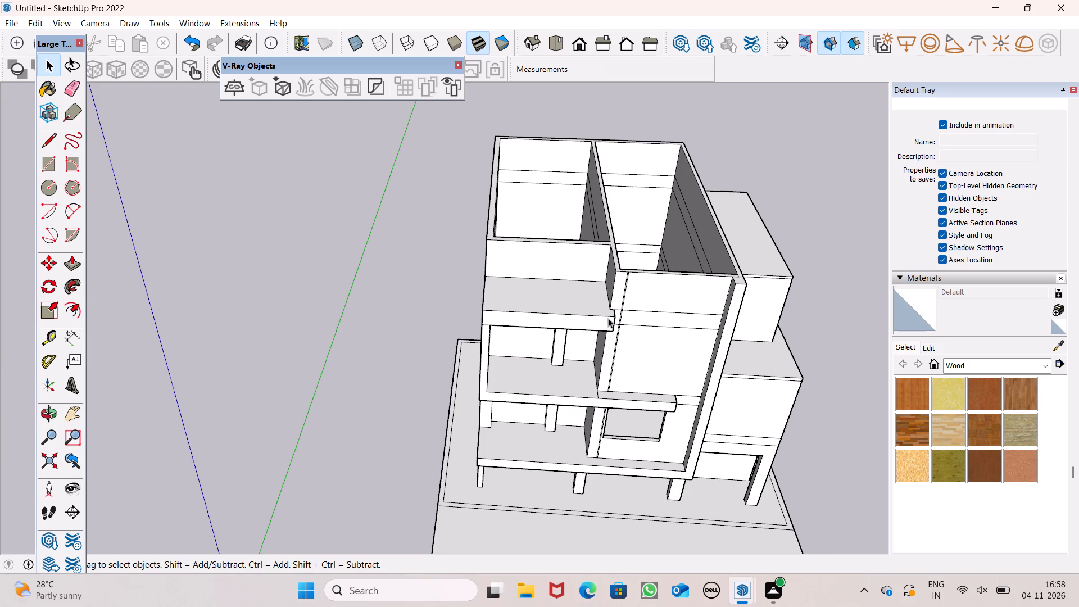
pyautogui.moveTo(626, 307); pyautogui.dragTo(623, 116, button='middle')
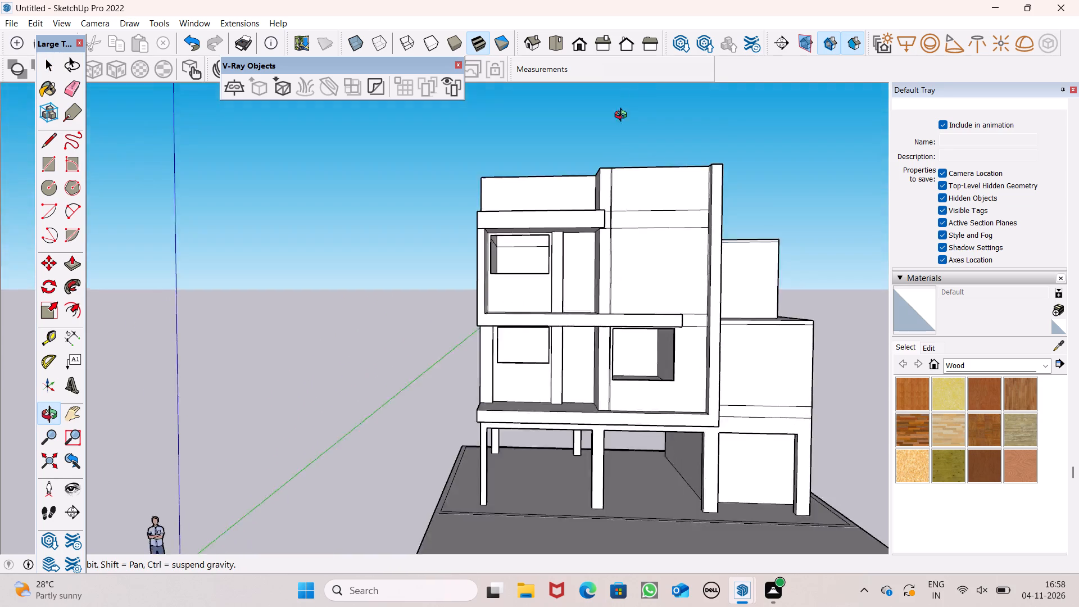
pyautogui.moveTo(623, 116); pyautogui.dragTo(636, 314, button='middle')
# Draw a square of about 5 3/4" by 5 3/4" on the upper balcony's floor, near its front edge.
pyautogui.scroll(6, 616, 343)
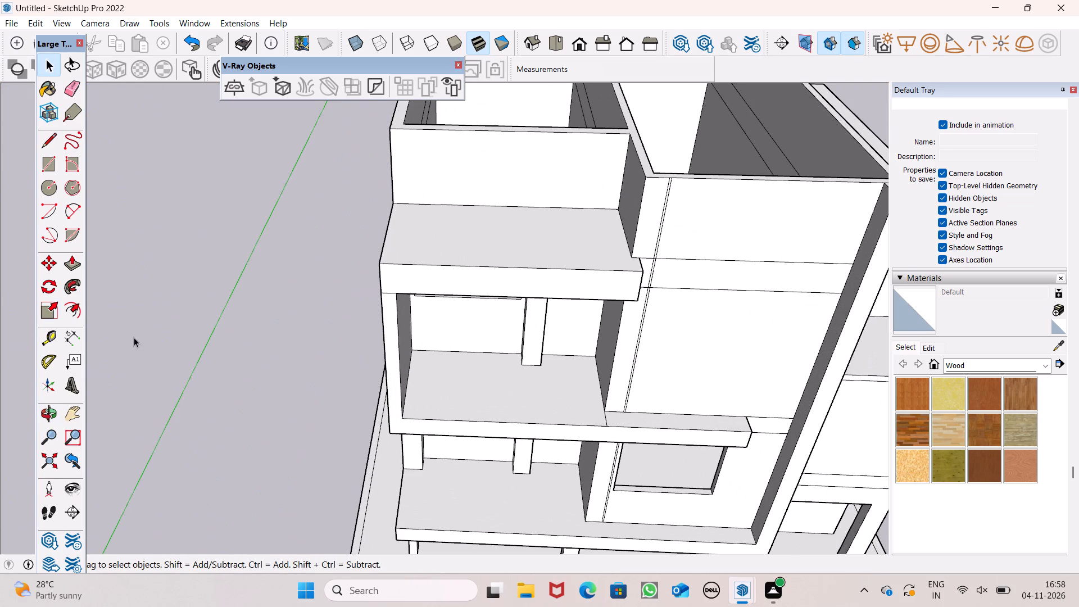
pyautogui.click(47, 162)
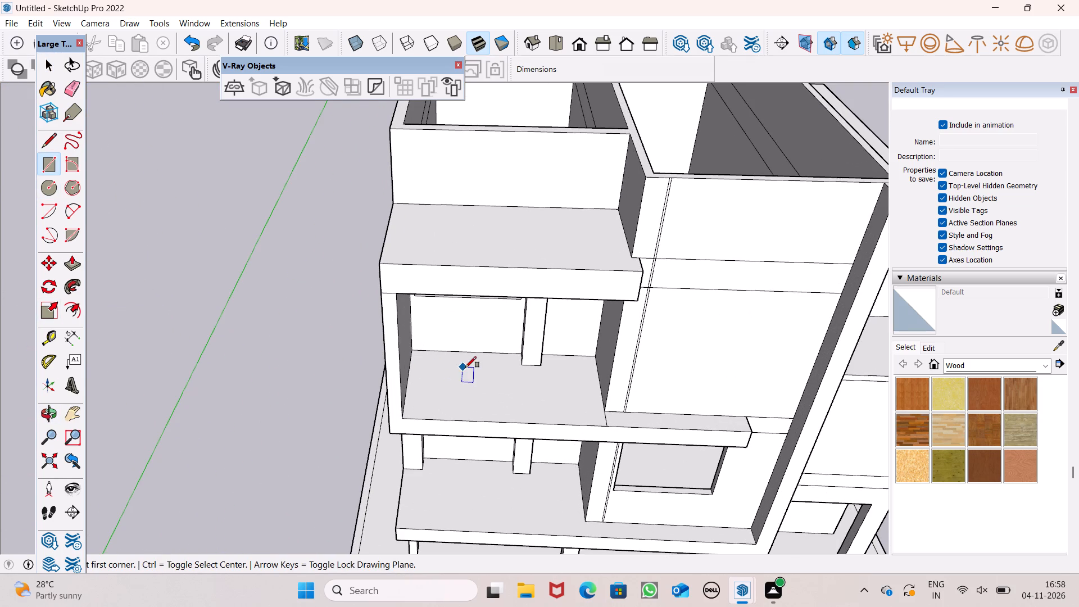
pyautogui.moveTo(505, 424); pyautogui.dragTo(509, 447, button='middle')
pyautogui.scroll(8, 556, 437)
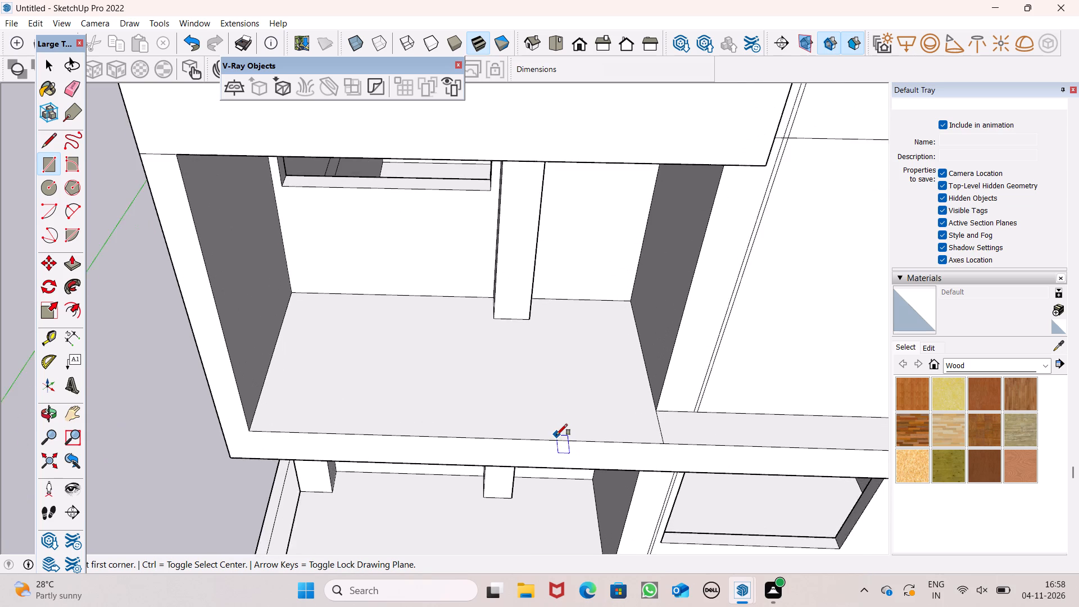
pyautogui.scroll(5, 560, 446)
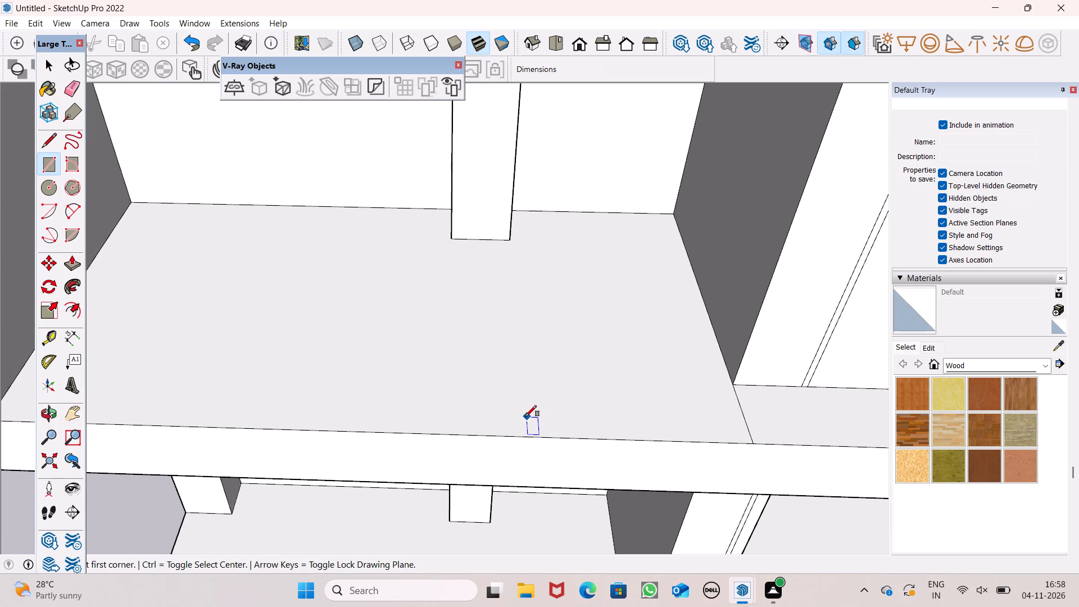
pyautogui.click(520, 412)
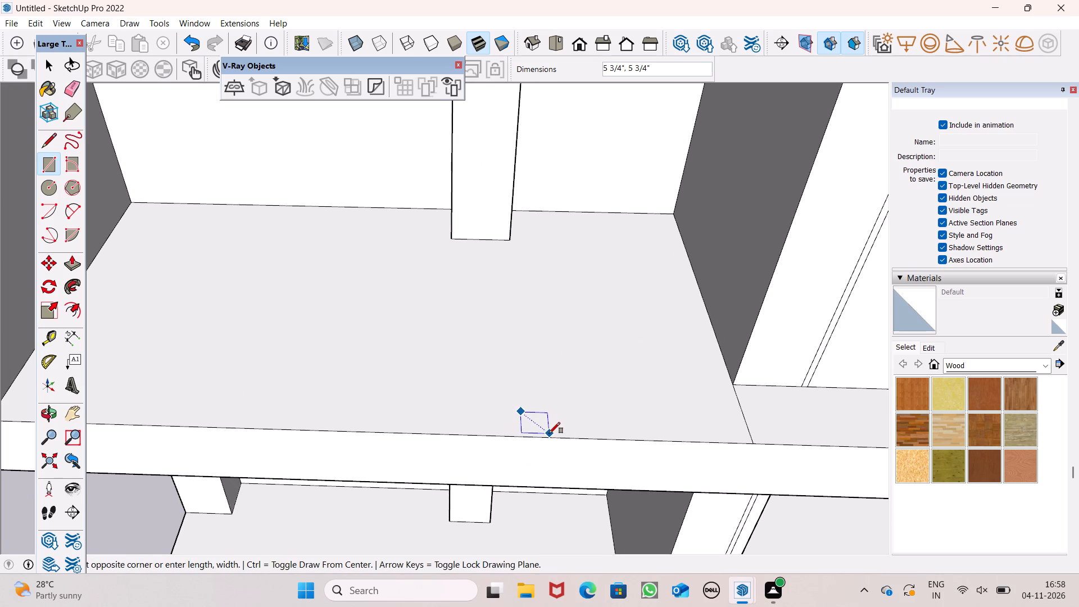
pyautogui.click(549, 433)
pyautogui.press('space')
pyautogui.scroll(5, 562, 437)
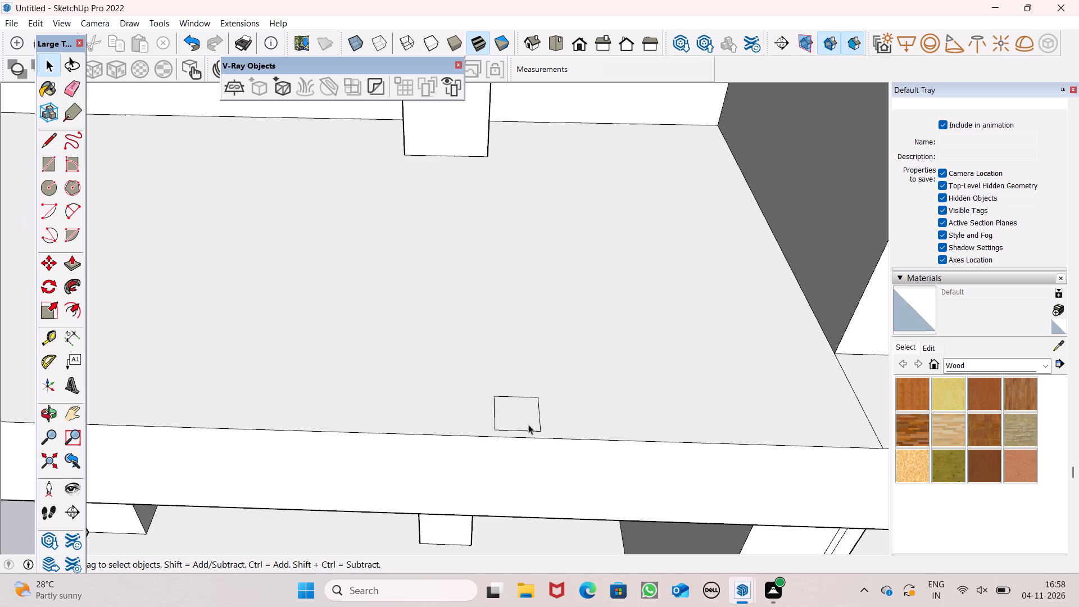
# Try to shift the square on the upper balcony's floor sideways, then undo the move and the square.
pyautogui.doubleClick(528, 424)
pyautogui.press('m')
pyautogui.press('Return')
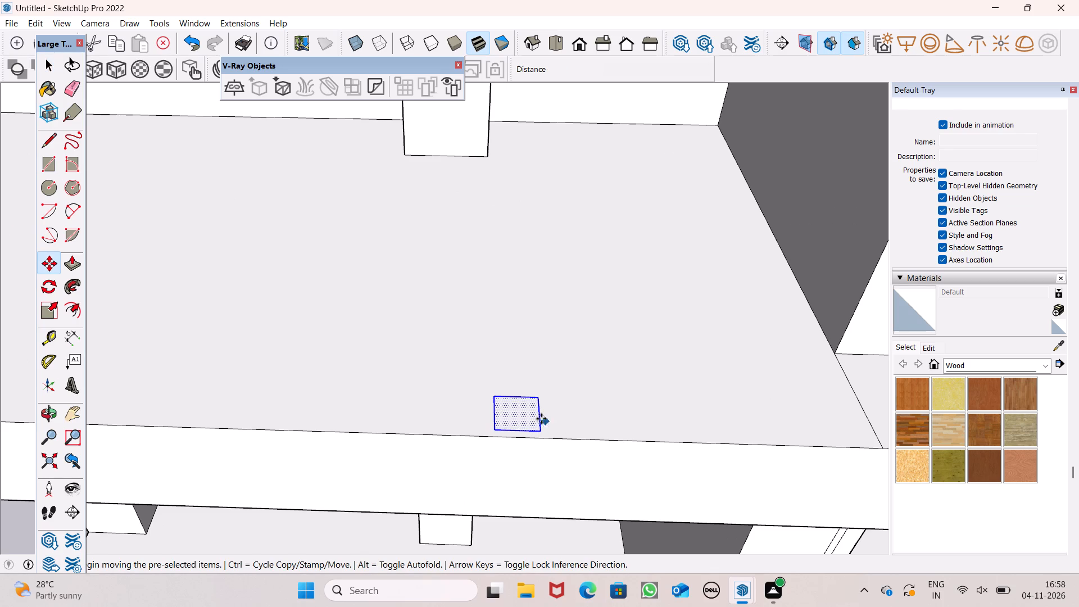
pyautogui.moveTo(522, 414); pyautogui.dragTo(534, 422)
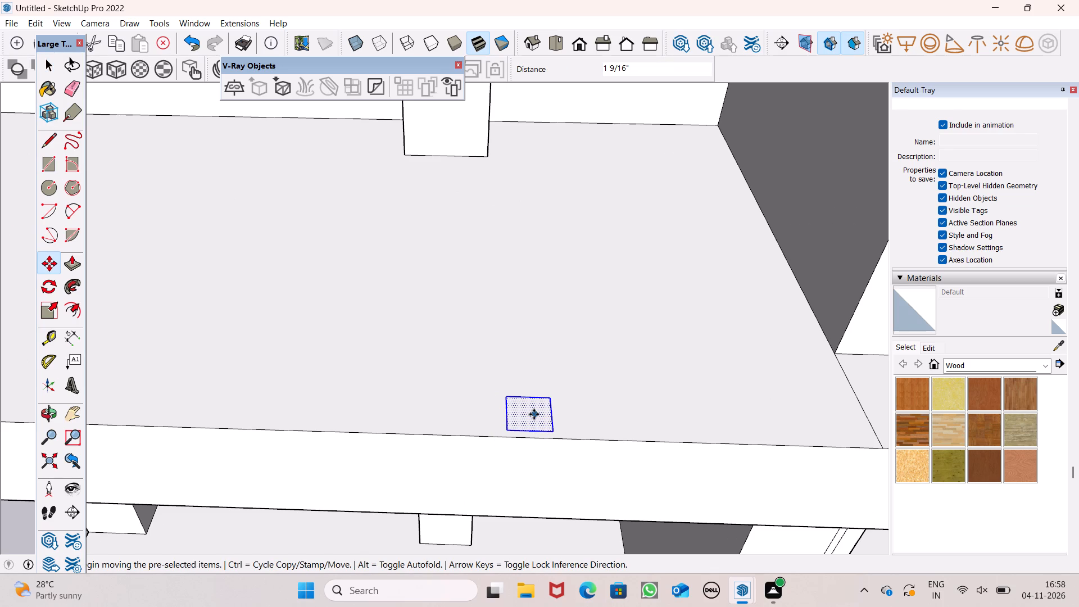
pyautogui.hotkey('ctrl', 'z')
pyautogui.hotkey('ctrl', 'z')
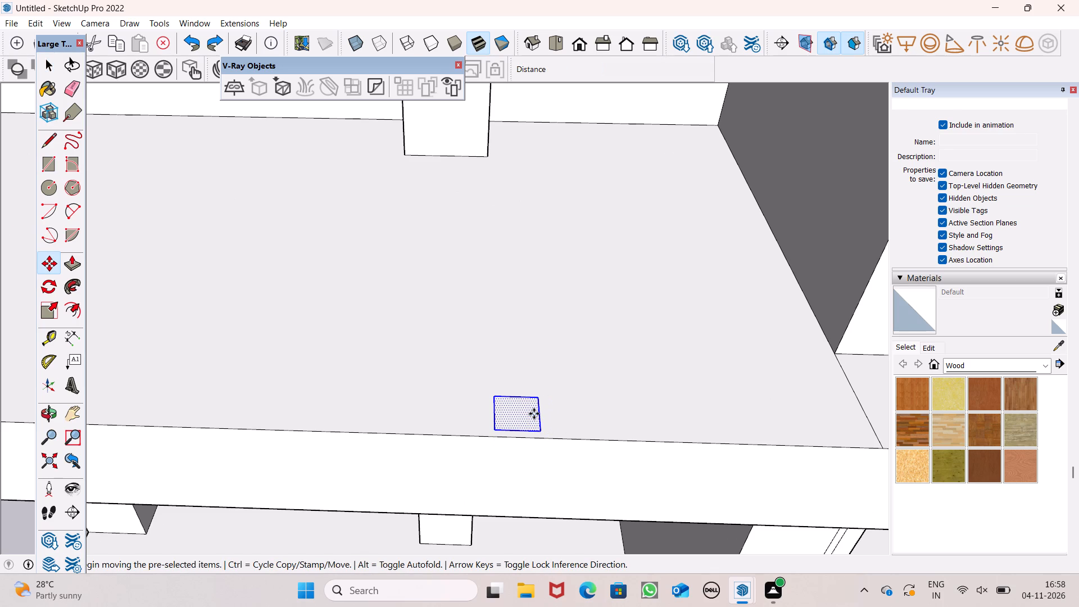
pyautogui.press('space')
# Draw a small four-sided outline with the Line tool against the upper balcony floor's front edge, about 5 1/16" deep.
pyautogui.click(44, 142)
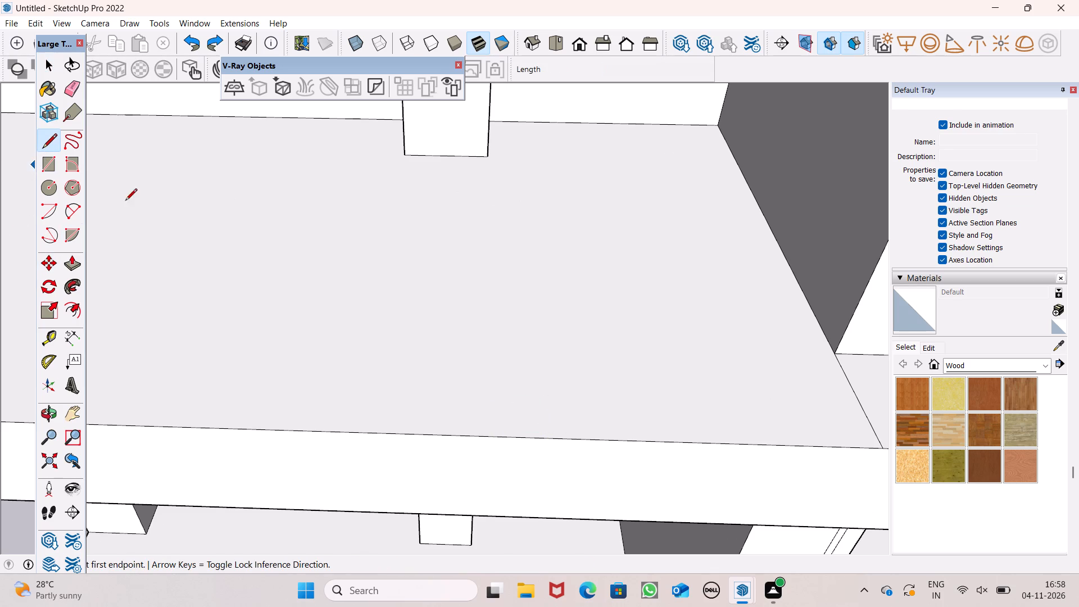
pyautogui.moveTo(527, 438); pyautogui.dragTo(526, 427)
pyautogui.click(524, 407)
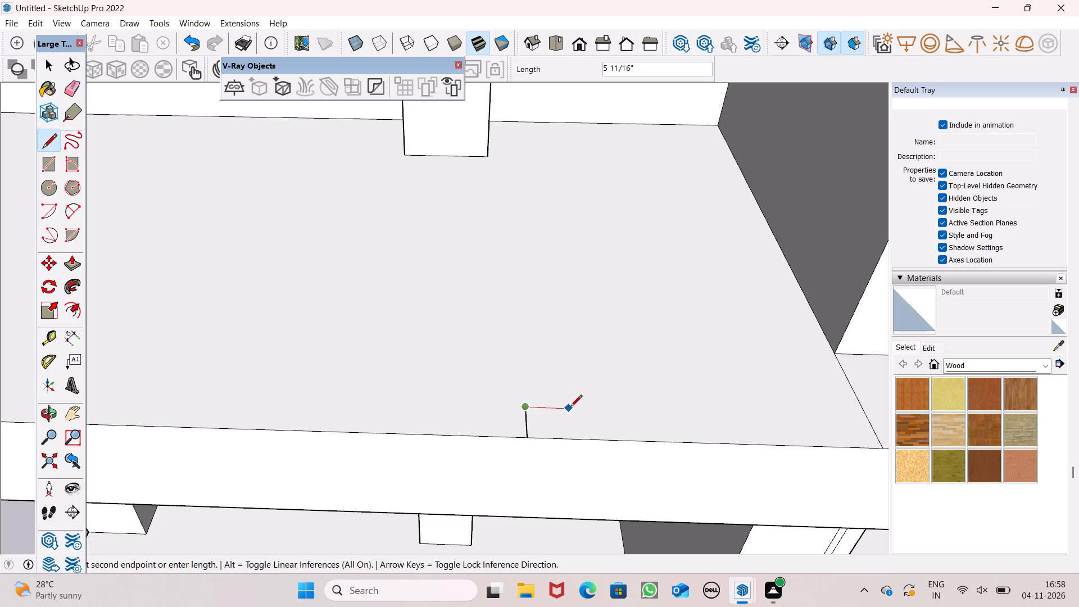
pyautogui.click(571, 407)
pyautogui.click(575, 442)
pyautogui.press('space')
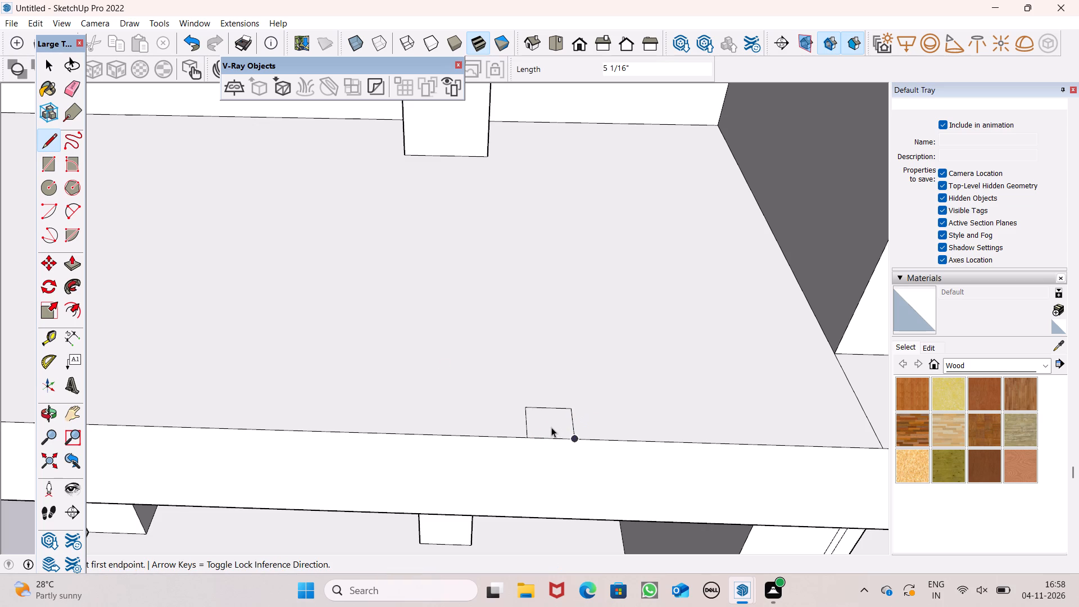
# Copy the small square along the floor's front edge at about 9 3/8" spacing, multiplied as *3.
pyautogui.doubleClick(550, 425)
pyautogui.press('m')
pyautogui.press('Return')
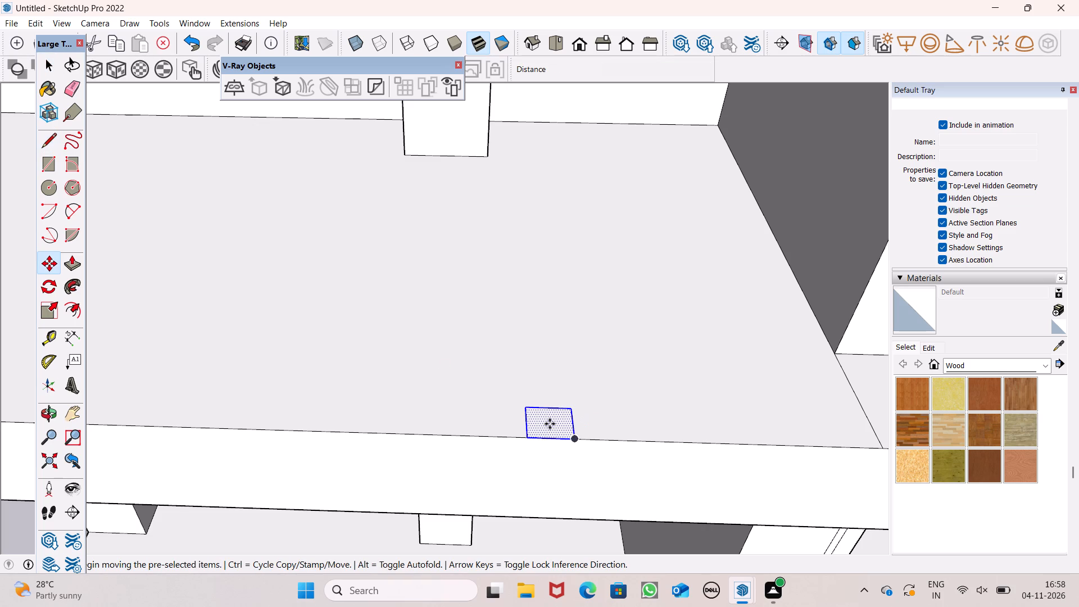
pyautogui.moveTo(548, 424); pyautogui.dragTo(628, 438)
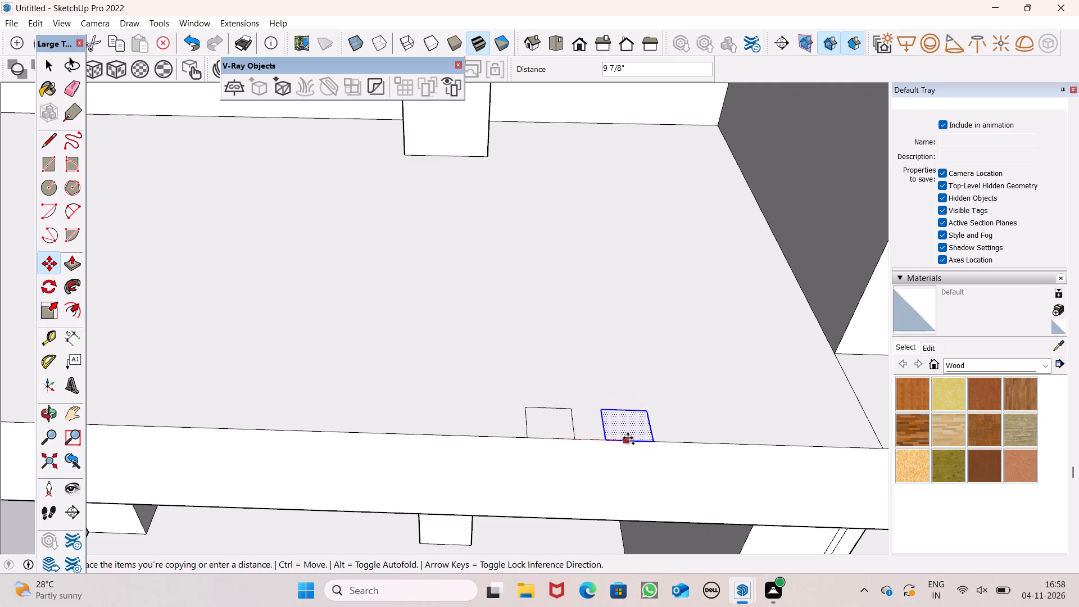
pyautogui.moveTo(628, 438); pyautogui.dragTo(624, 437)
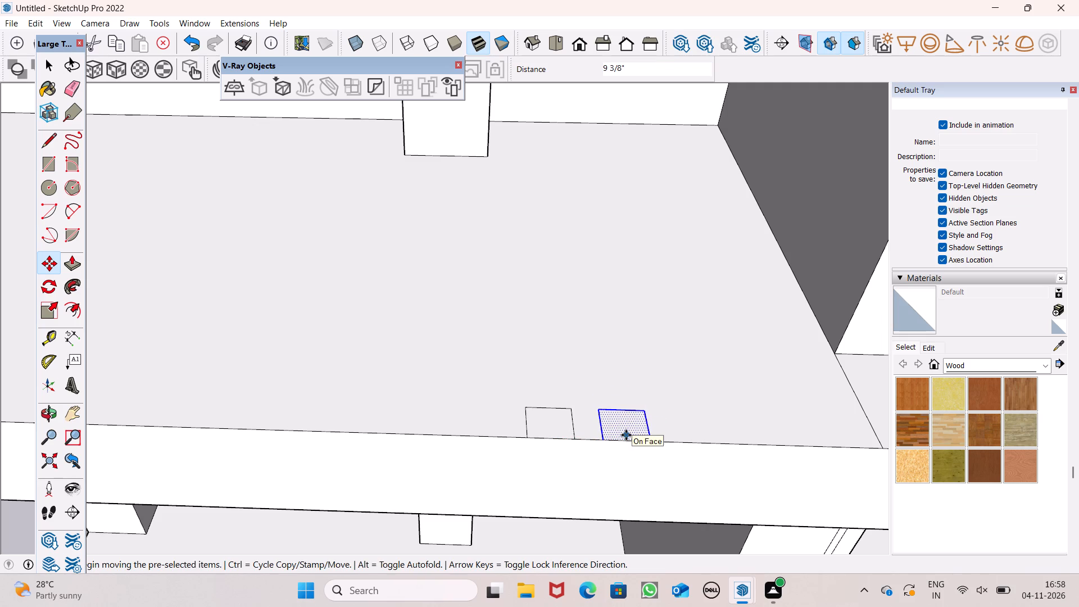
pyautogui.hotkey('shift', '*')
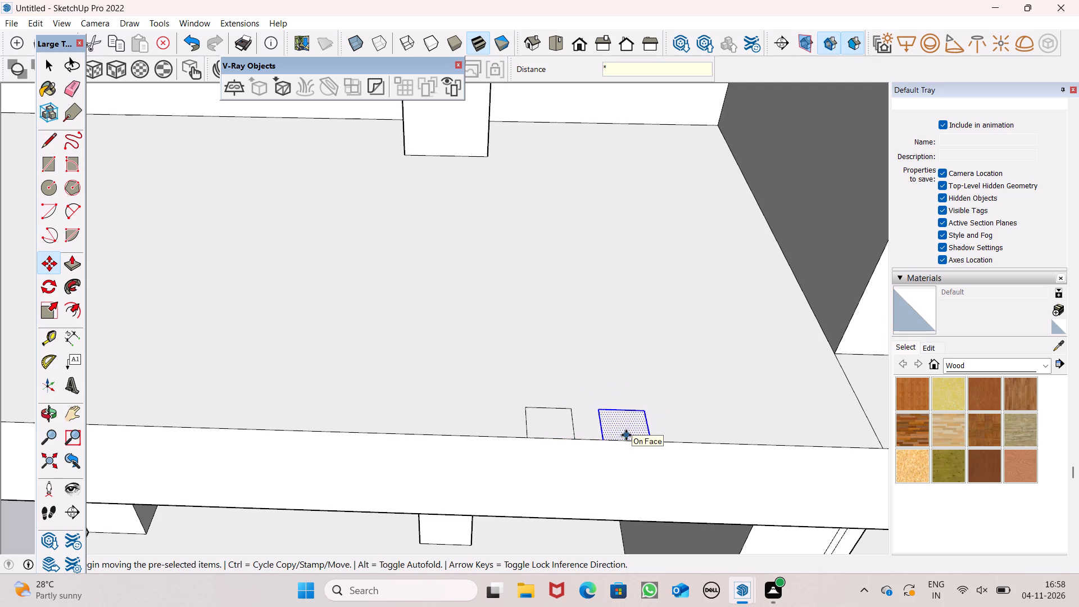
pyautogui.press('3')
pyautogui.press('Return')
pyautogui.press('space')
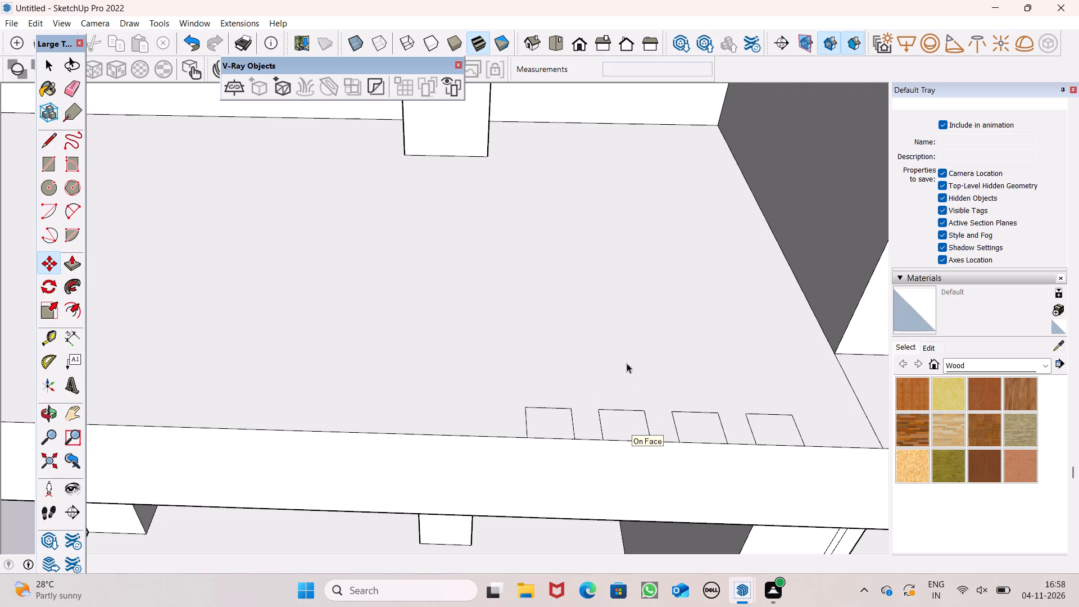
# Copy the end square once more along the front edge, into the corner beside the balcony's side wall.
pyautogui.scroll(-4, 624, 363)
pyautogui.scroll(-5, 575, 297)
pyautogui.scroll(10, 667, 348)
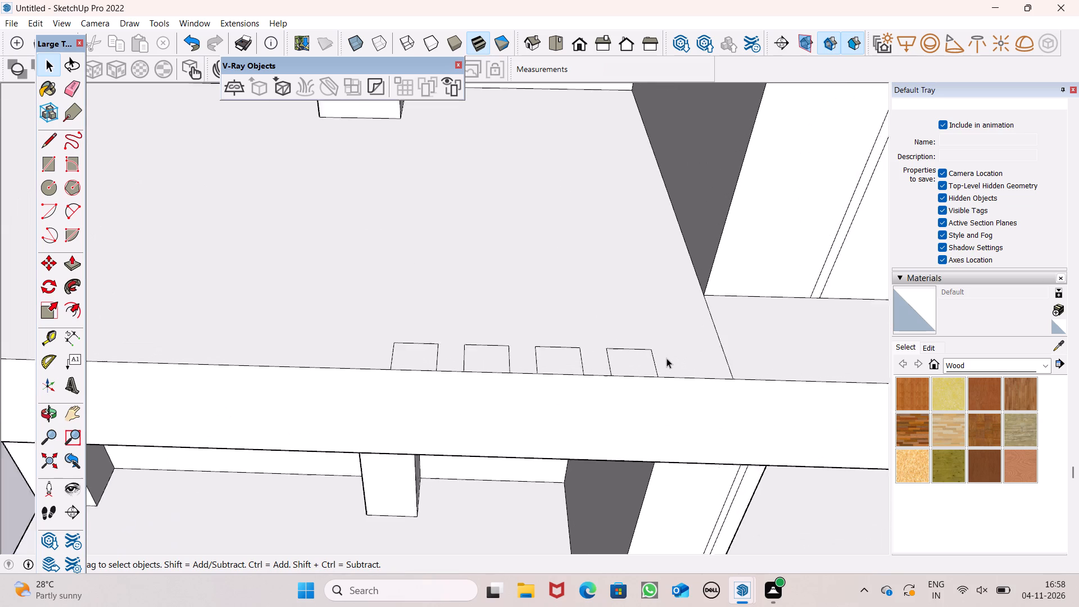
pyautogui.scroll(2, 667, 358)
pyautogui.doubleClick(629, 365)
pyautogui.press('m')
pyautogui.press('Return')
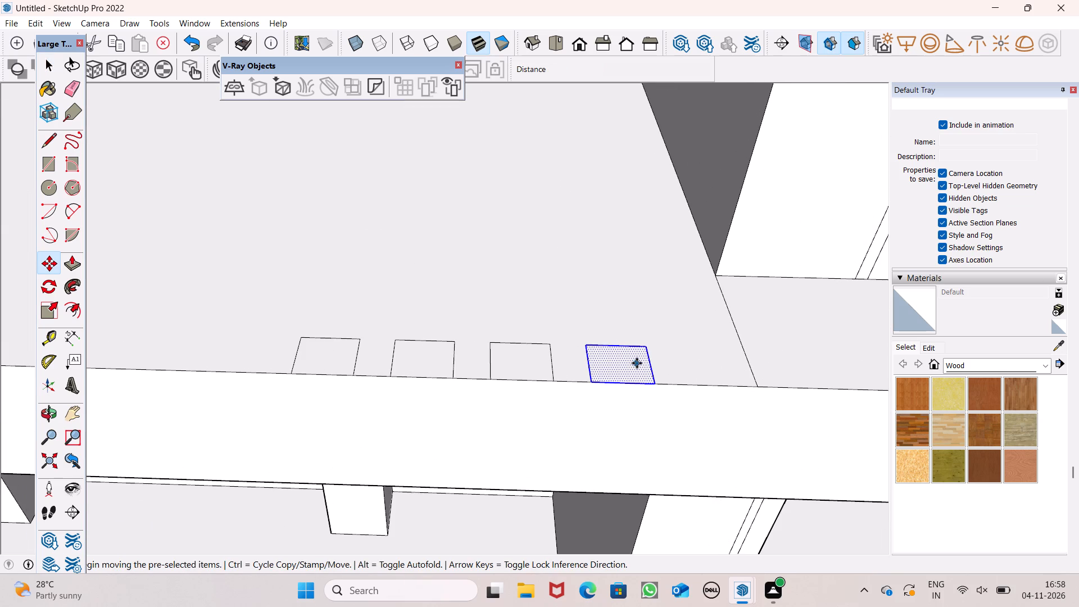
pyautogui.moveTo(633, 368); pyautogui.dragTo(726, 370)
pyautogui.scroll(-7, 656, 269)
pyautogui.press('space')
pyautogui.scroll(-5, 605, 280)
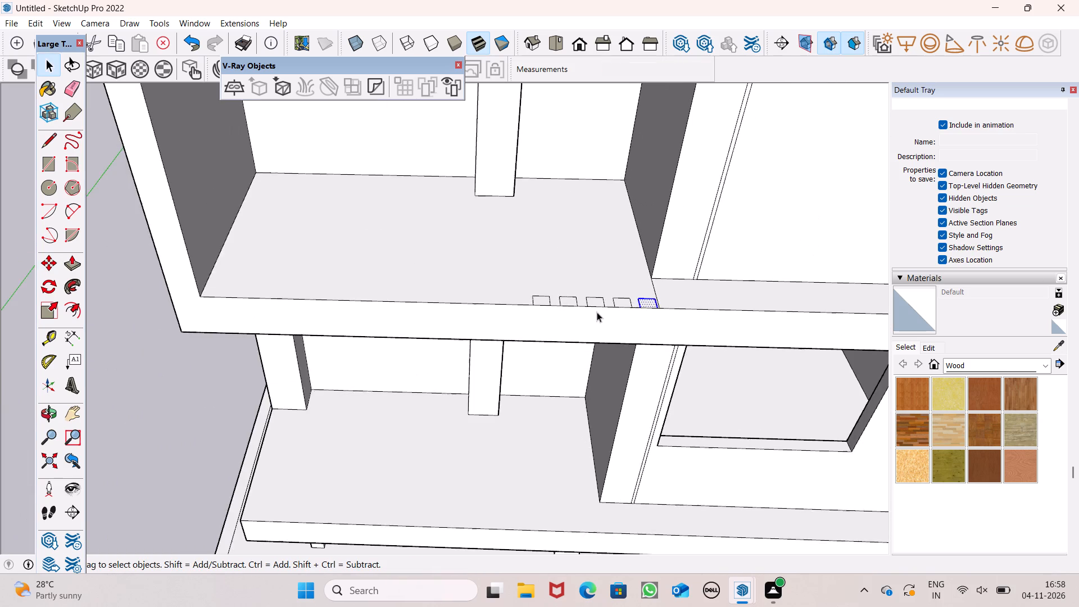
pyautogui.scroll(-5, 597, 312)
pyautogui.scroll(-3, 520, 329)
pyautogui.click(189, 182)
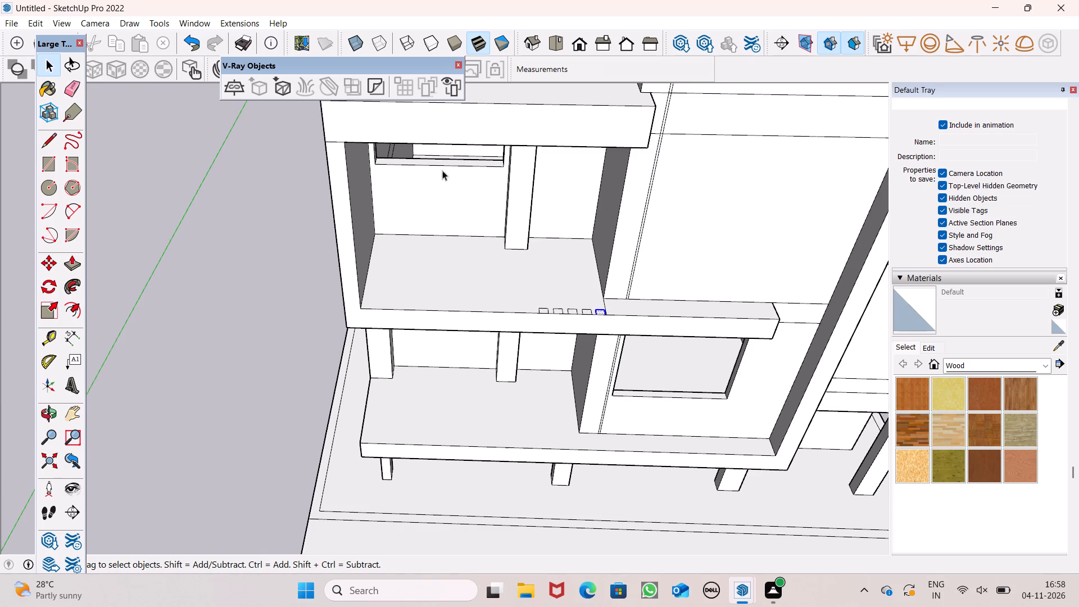
# Paint the first four squares on the upper balcony's floor with Color M01 from the Colors collection.
pyautogui.click(998, 368)
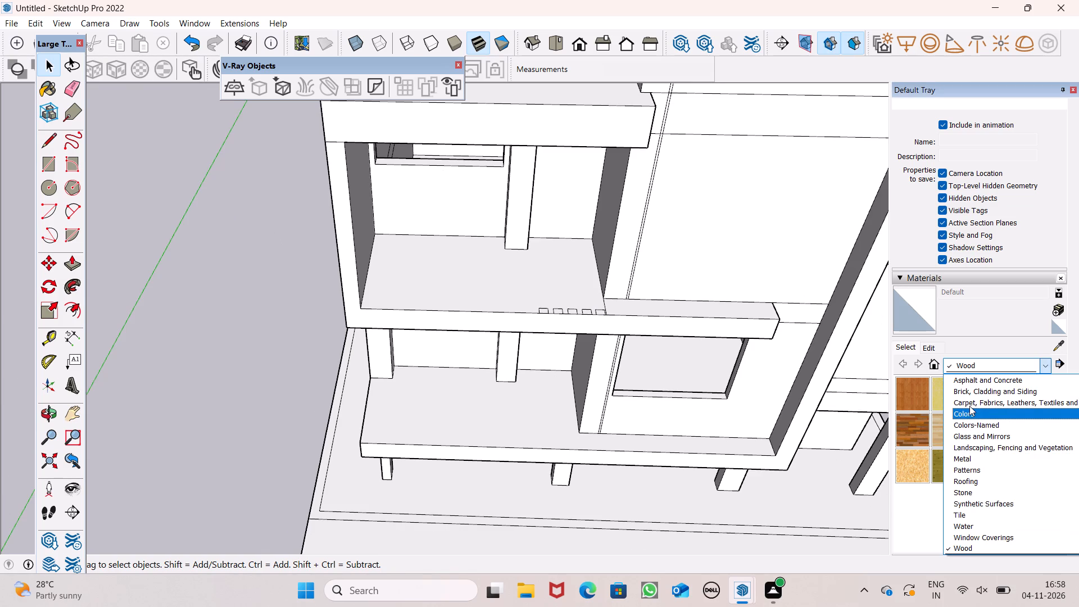
pyautogui.click(969, 413)
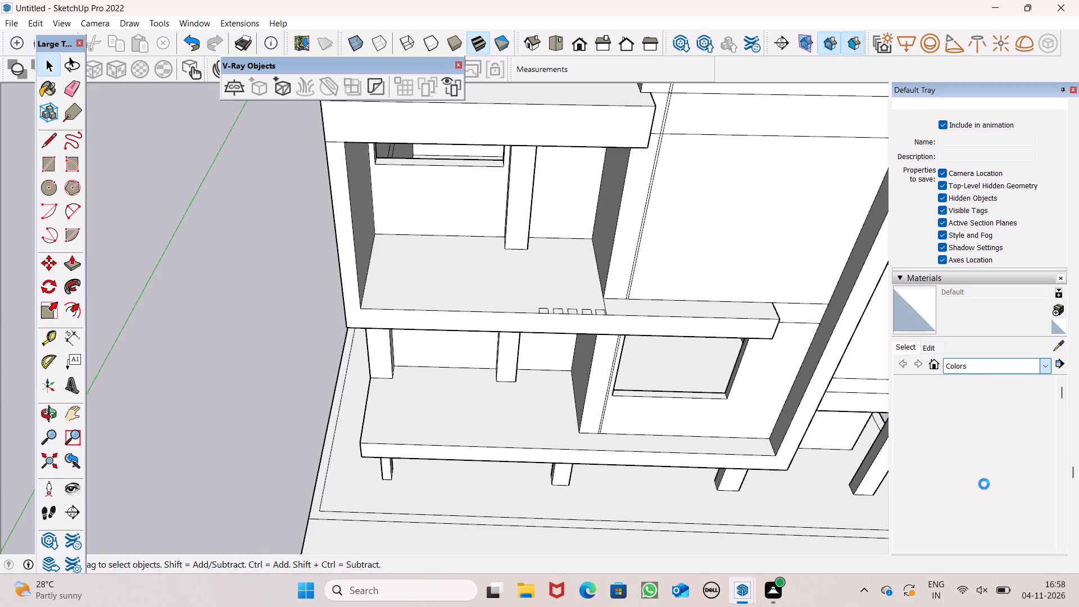
pyautogui.scroll(-4, 984, 473)
pyautogui.scroll(1, 984, 473)
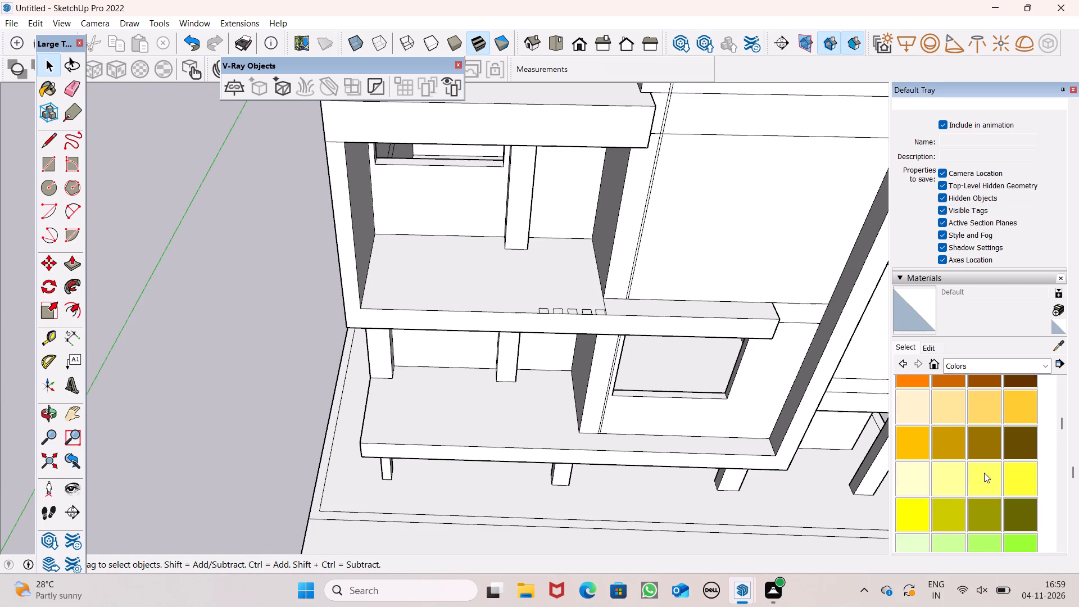
pyautogui.scroll(1, 984, 473)
pyautogui.scroll(-2, 554, 377)
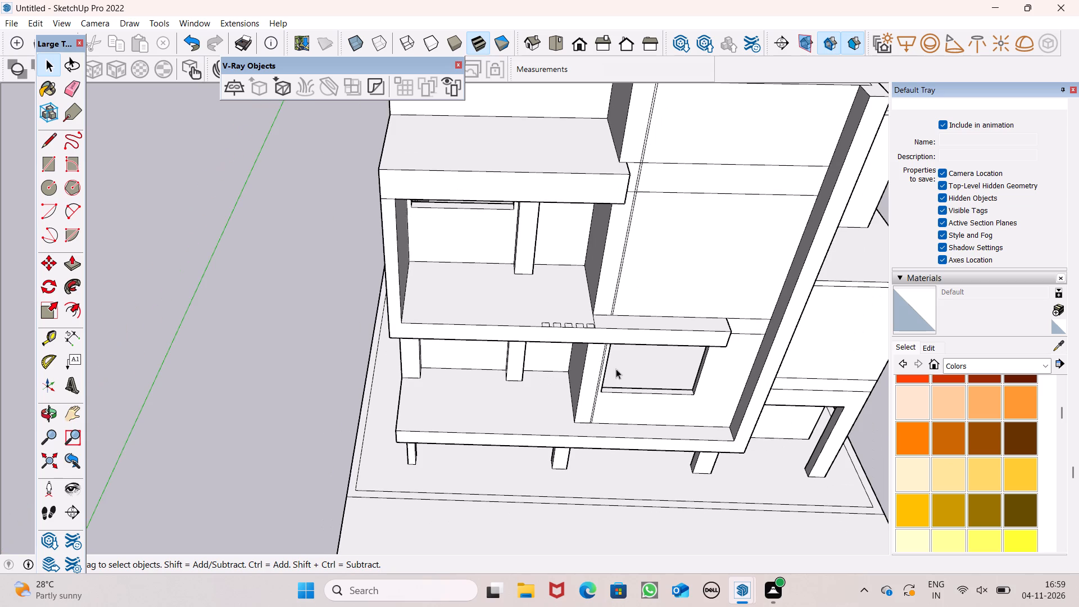
pyautogui.scroll(-7, 959, 487)
pyautogui.scroll(1, 962, 492)
pyautogui.scroll(-3, 962, 492)
pyautogui.click(937, 510)
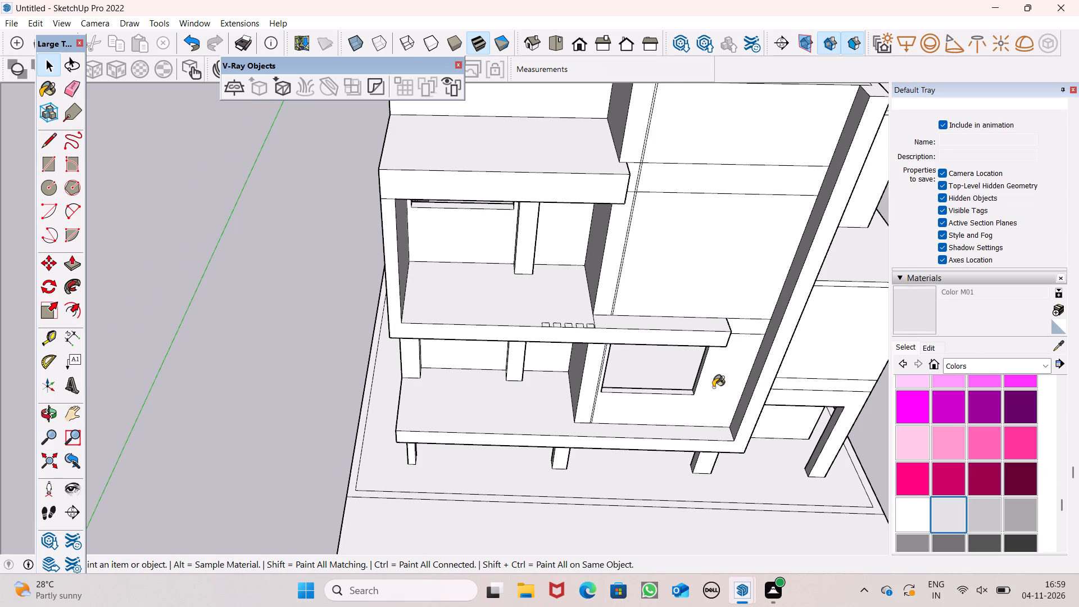
pyautogui.scroll(20, 568, 331)
pyautogui.moveTo(528, 339); pyautogui.dragTo(534, 347)
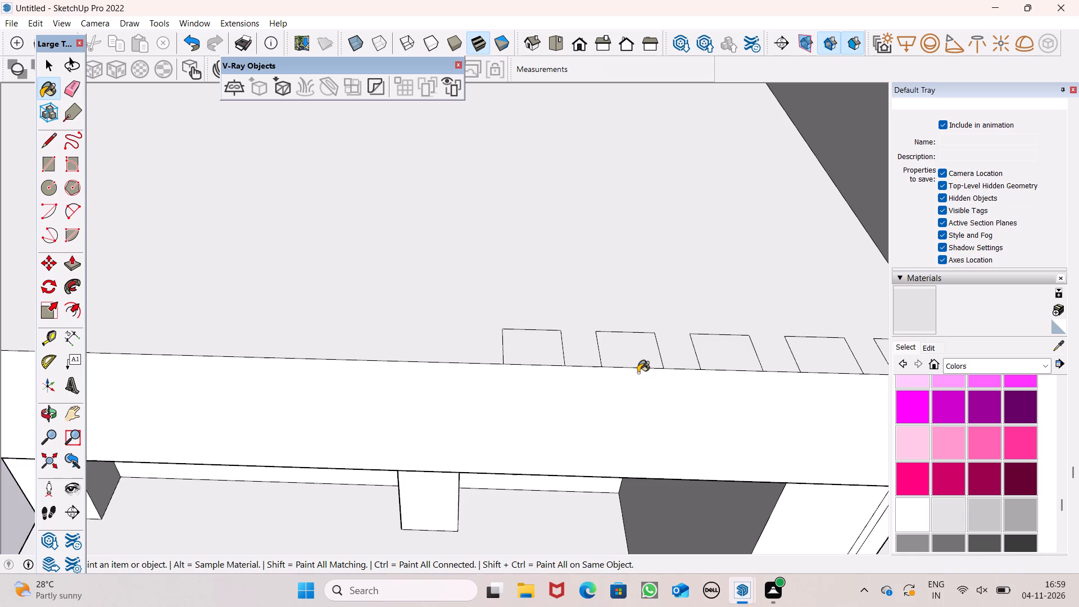
pyautogui.click(631, 346)
pyautogui.click(713, 354)
pyautogui.scroll(-3, 393, 315)
pyautogui.scroll(2, 403, 321)
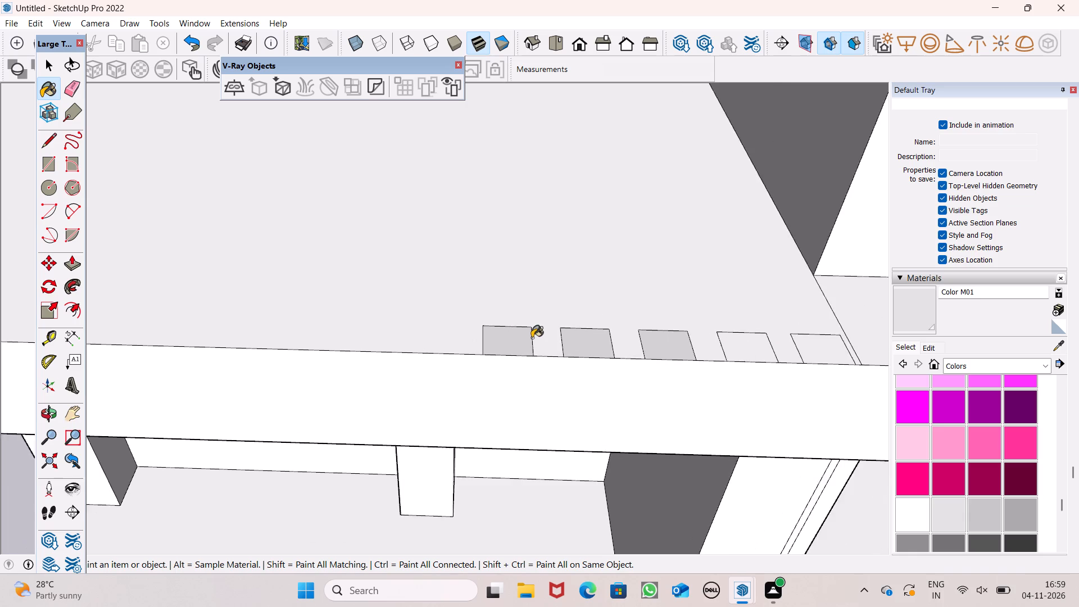
pyautogui.scroll(2, 532, 338)
pyautogui.click(808, 354)
pyautogui.scroll(-4, 450, 307)
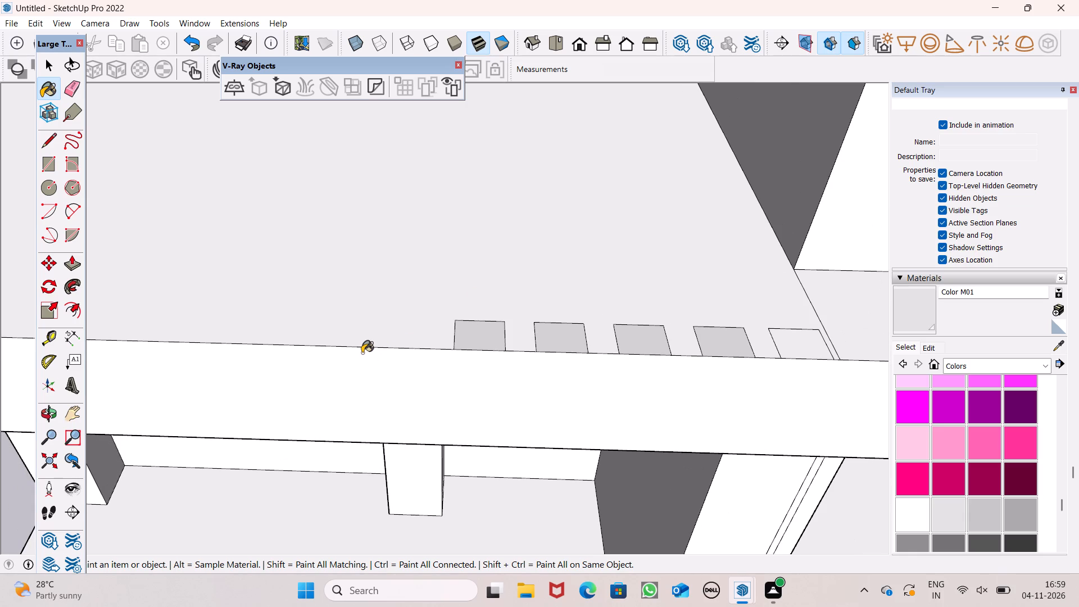
# Paint the remaining square beside the balcony's side wall with Color M01.
pyautogui.scroll(-9, 315, 351)
pyautogui.scroll(1, 507, 314)
pyautogui.scroll(-4, 528, 345)
pyautogui.moveTo(498, 340); pyautogui.dragTo(465, 334, button='middle')
pyautogui.scroll(-3, 545, 361)
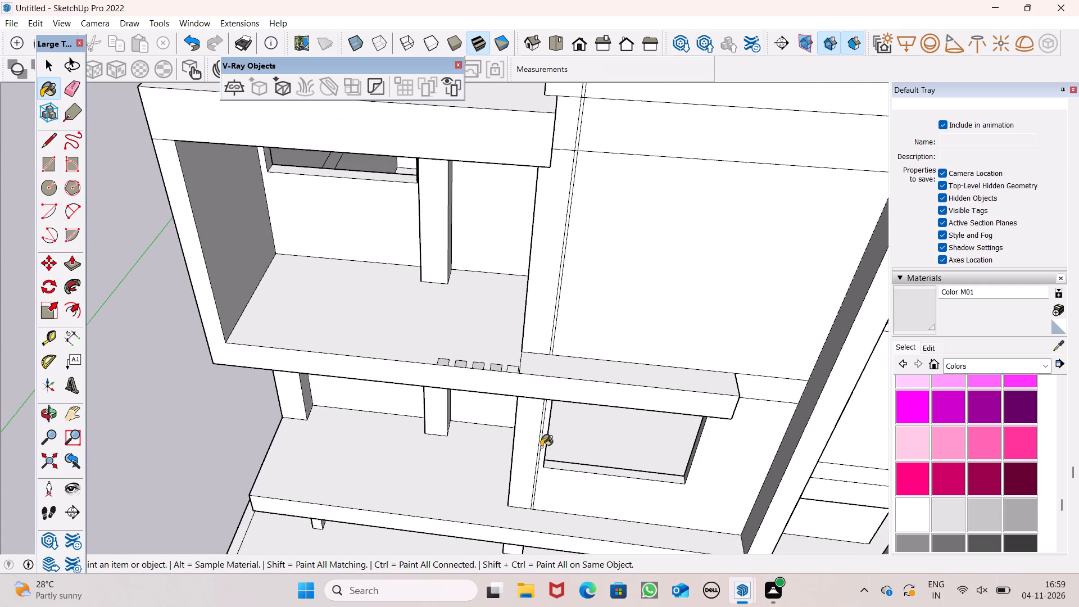
pyautogui.scroll(-5, 564, 395)
pyautogui.moveTo(574, 409); pyautogui.dragTo(565, 273, button='middle')
pyautogui.scroll(1, 565, 273)
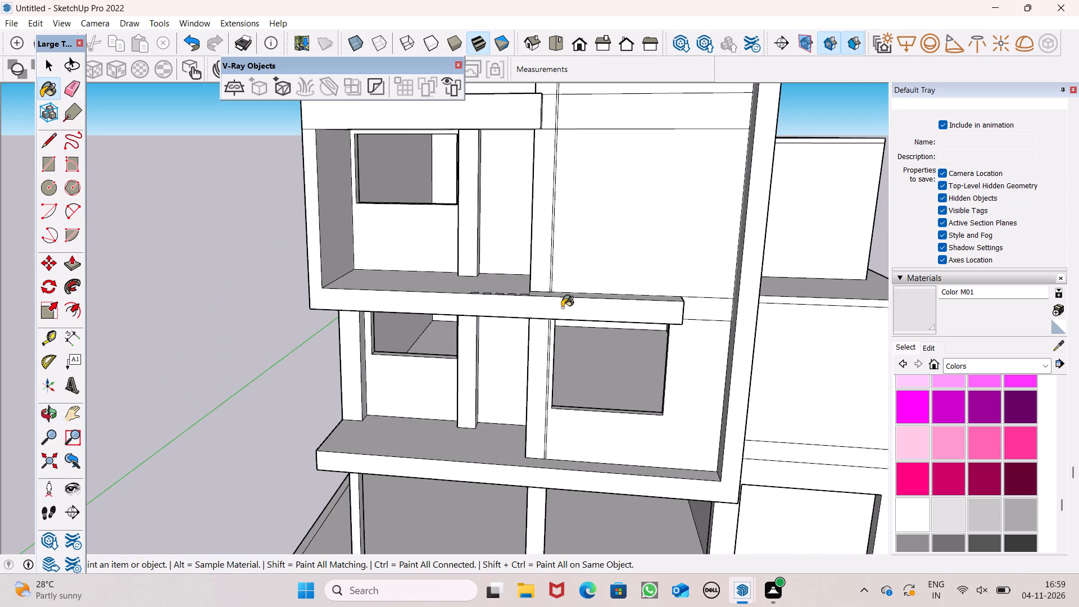
pyautogui.scroll(6, 495, 297)
pyautogui.scroll(1, 547, 327)
pyautogui.moveTo(547, 355); pyautogui.dragTo(572, 538, button='middle')
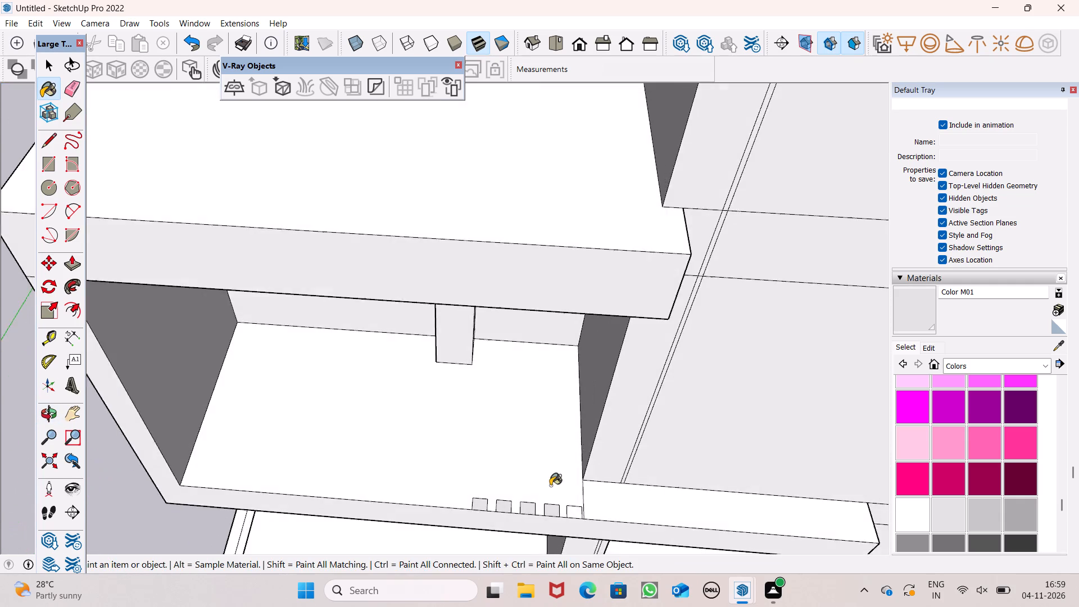
pyautogui.scroll(9, 539, 489)
pyautogui.scroll(-1, 597, 541)
pyautogui.scroll(1, 597, 541)
pyautogui.scroll(-1, 597, 539)
pyautogui.scroll(5, 597, 538)
pyautogui.click(650, 488)
pyautogui.scroll(2, 648, 488)
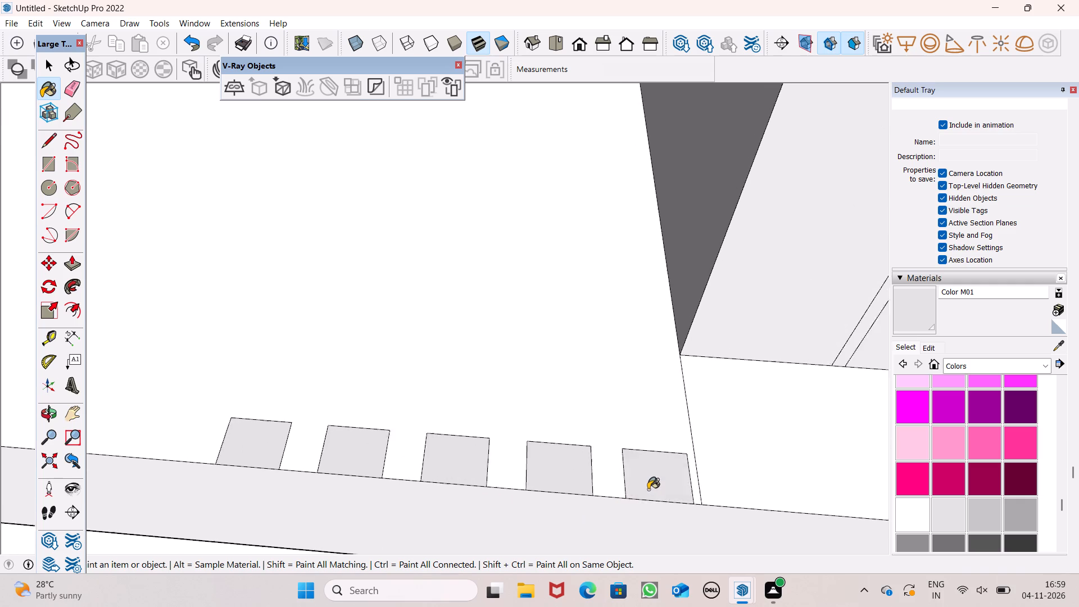
# Examine the painted squares along the balcony floor's front edge up close and from different angles.
pyautogui.scroll(13, 648, 490)
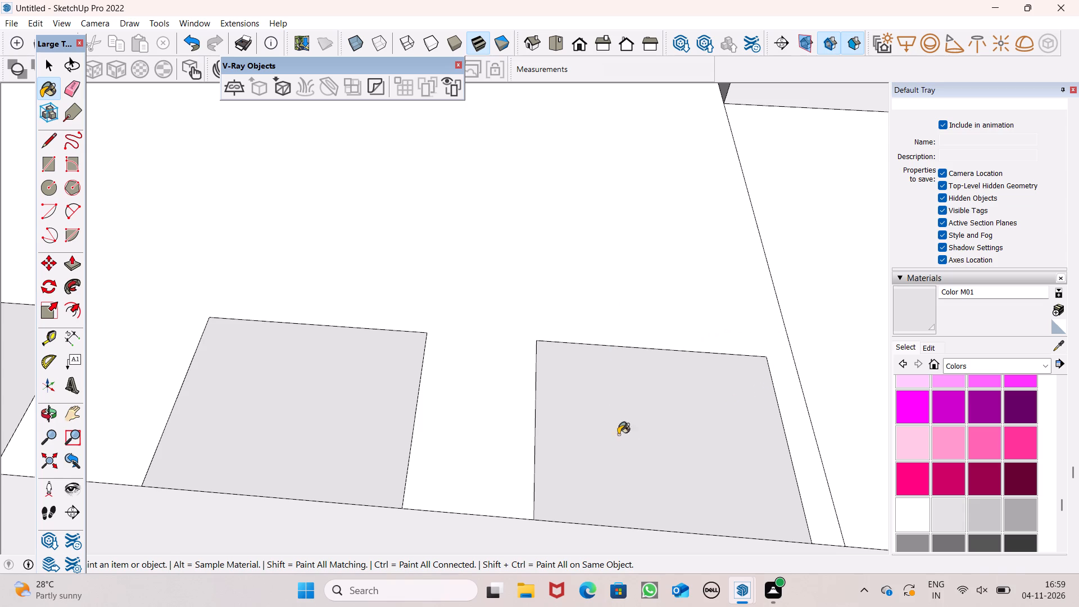
pyautogui.moveTo(622, 451); pyautogui.dragTo(697, 345, button='middle')
pyautogui.scroll(-2, 671, 374)
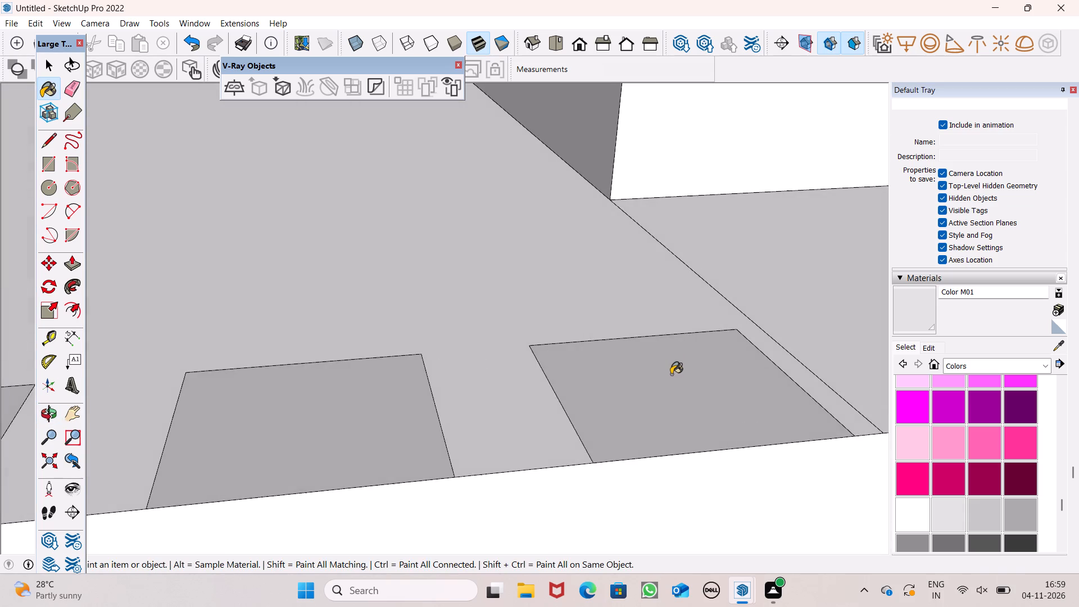
pyautogui.scroll(-6, 671, 374)
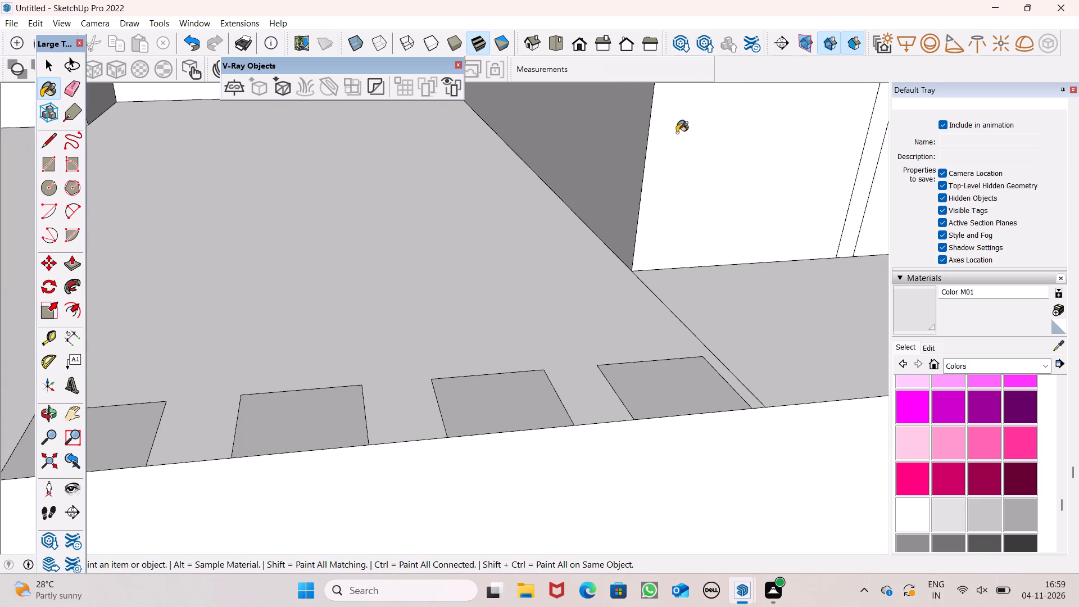
pyautogui.scroll(-11, 683, 162)
pyautogui.moveTo(752, 251); pyautogui.dragTo(716, 320, button='middle')
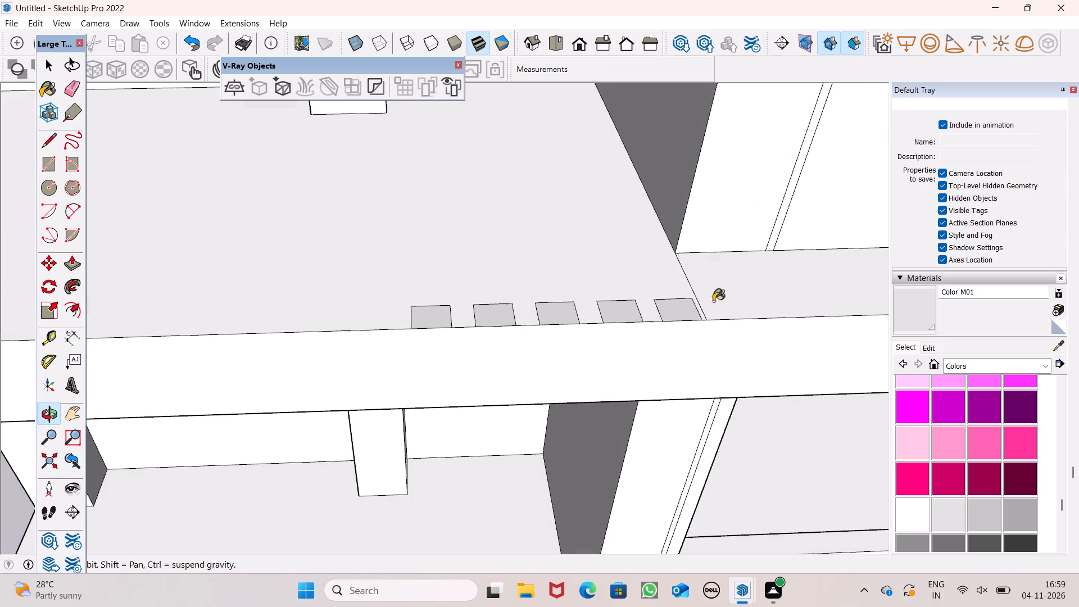
pyautogui.scroll(-4, 704, 258)
# Repaint the first two squares along the upper balcony floor's front edge with Color I01 from the Colors collection.
pyautogui.scroll(1, 684, 291)
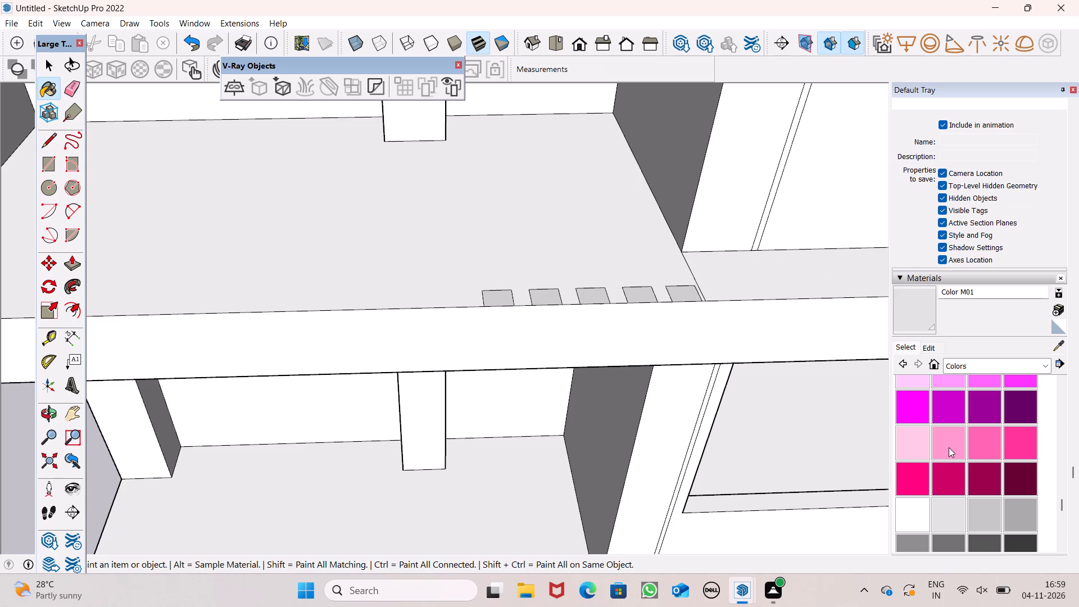
pyautogui.scroll(3, 936, 413)
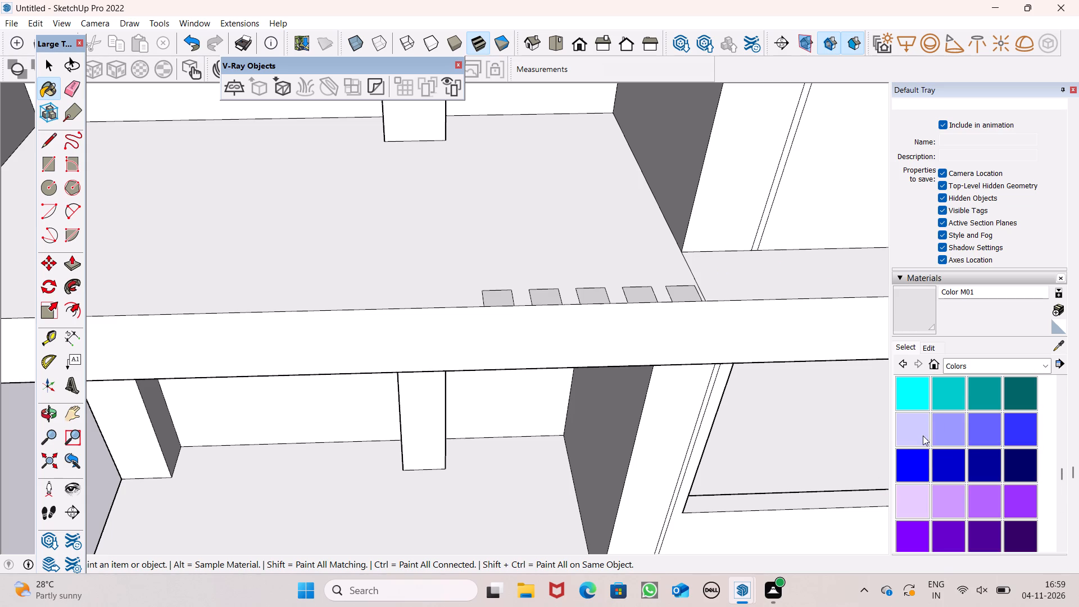
pyautogui.click(914, 440)
pyautogui.scroll(4, 324, 278)
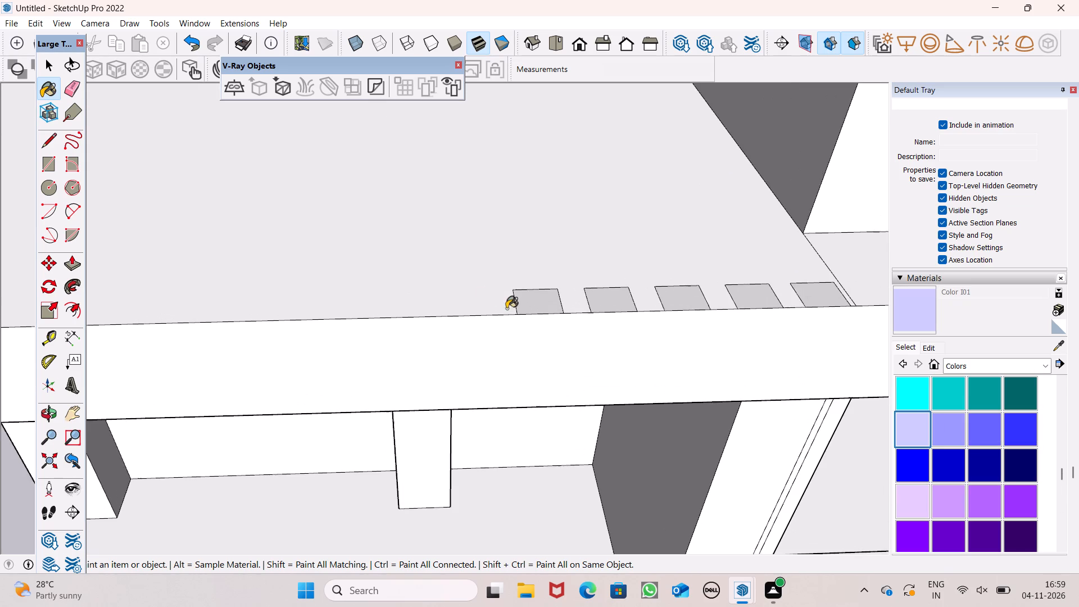
pyautogui.scroll(4, 525, 306)
pyautogui.click(525, 306)
pyautogui.click(664, 300)
# Paint the remaining three squares, up to the corner beside the side wall, with Color I01.
pyautogui.scroll(-4, 525, 311)
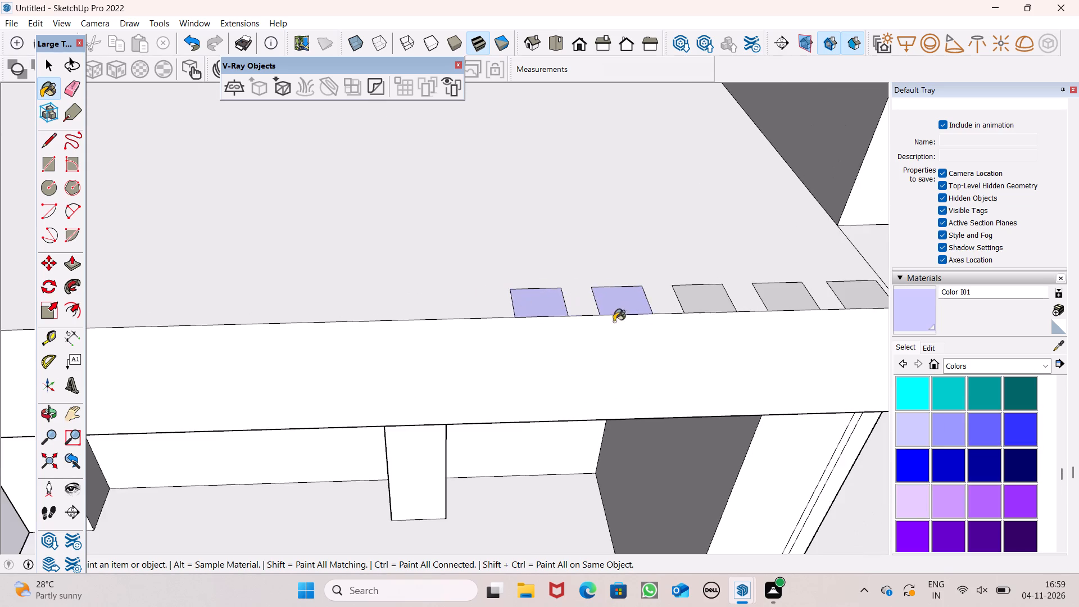
pyautogui.moveTo(650, 321); pyautogui.dragTo(655, 373, button='middle')
pyautogui.scroll(1, 654, 372)
pyautogui.click(906, 505)
pyautogui.scroll(5, 547, 302)
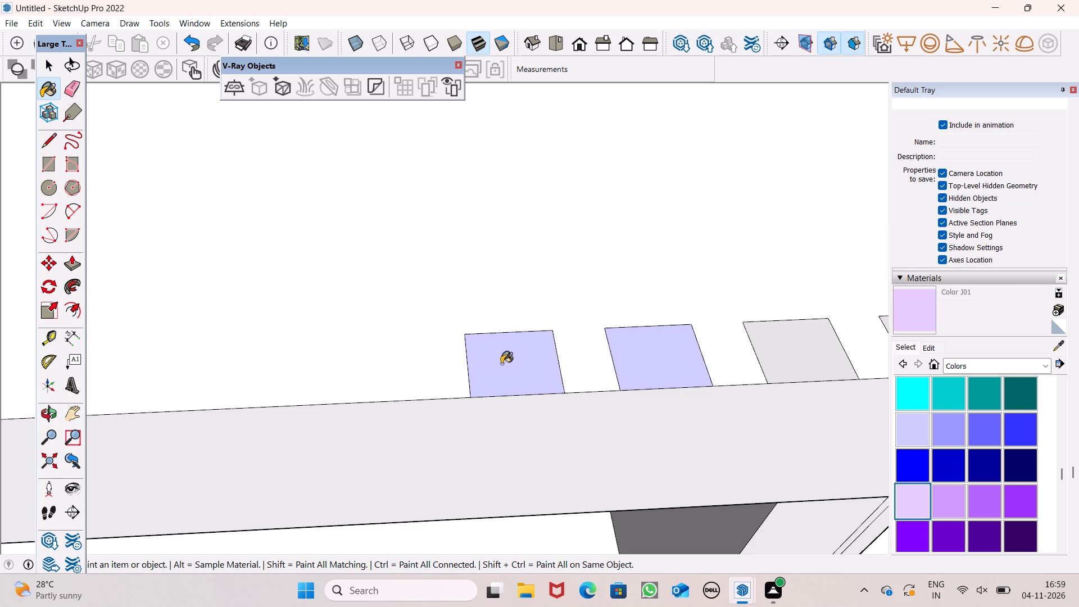
pyautogui.click(908, 442)
pyautogui.click(633, 362)
pyautogui.click(515, 352)
pyautogui.click(790, 365)
pyautogui.scroll(-5, 377, 360)
pyautogui.scroll(5, 691, 370)
pyautogui.click(708, 366)
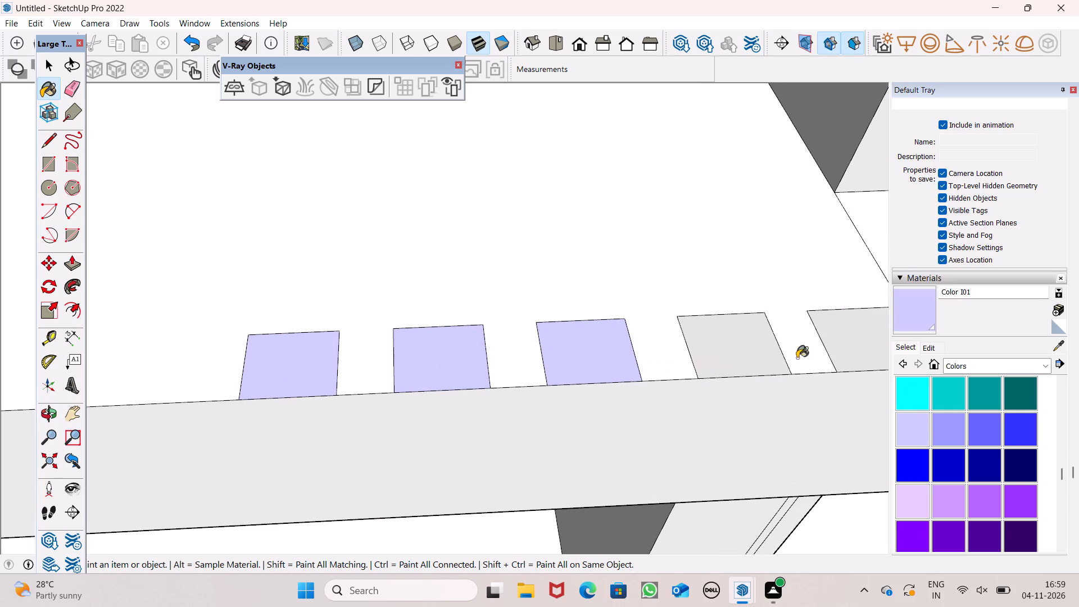
pyautogui.click(853, 343)
pyautogui.scroll(-7, 362, 274)
pyautogui.moveTo(483, 334); pyautogui.dragTo(466, 126, button='middle')
pyautogui.scroll(1, 466, 130)
pyautogui.scroll(1, 653, 244)
pyautogui.scroll(-9, 653, 252)
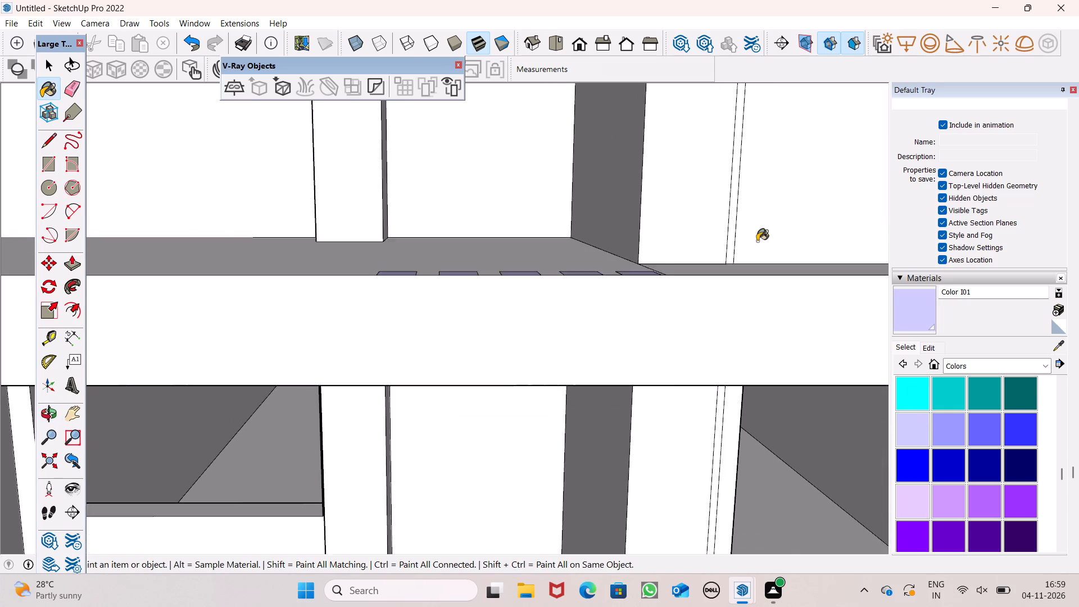
pyautogui.scroll(-10, 757, 241)
pyautogui.press('space')
# Push/Pull the first painted square, farthest from the side wall, up 10' to the underside of the slab above.
pyautogui.scroll(-4, 708, 210)
pyautogui.moveTo(724, 239); pyautogui.dragTo(701, 359, button='middle')
pyautogui.scroll(2, 701, 363)
pyautogui.scroll(-5, 674, 329)
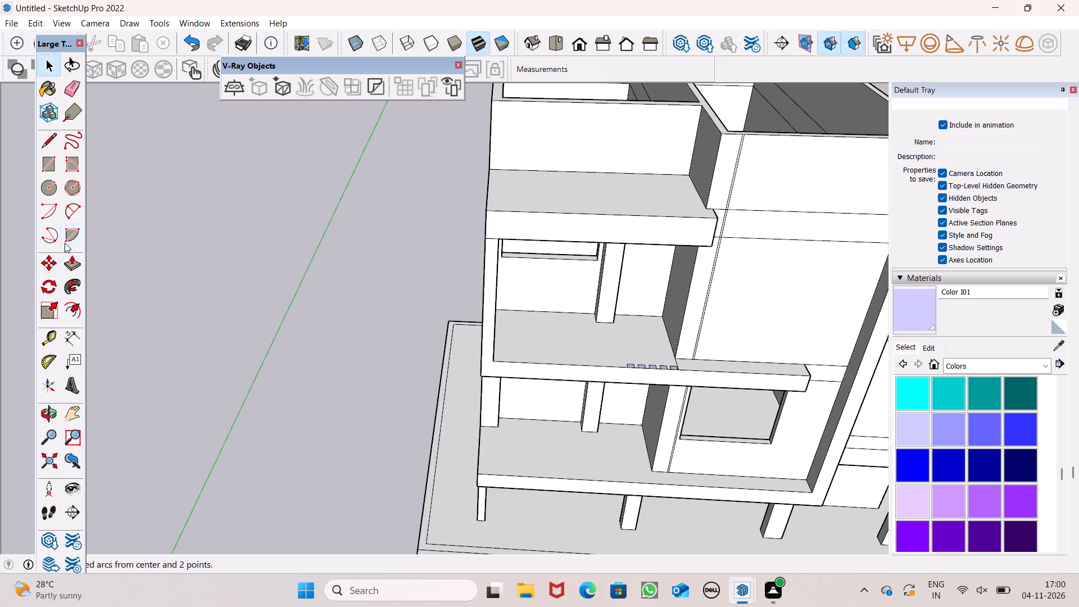
pyautogui.click(76, 269)
pyautogui.scroll(-3, 652, 418)
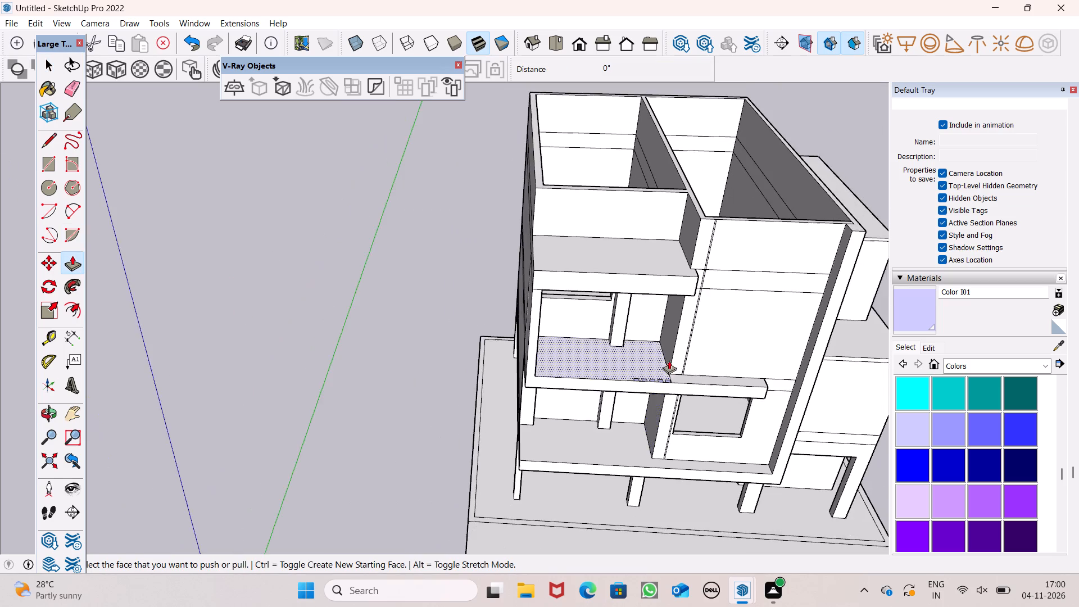
pyautogui.scroll(7, 686, 258)
pyautogui.scroll(4, 627, 402)
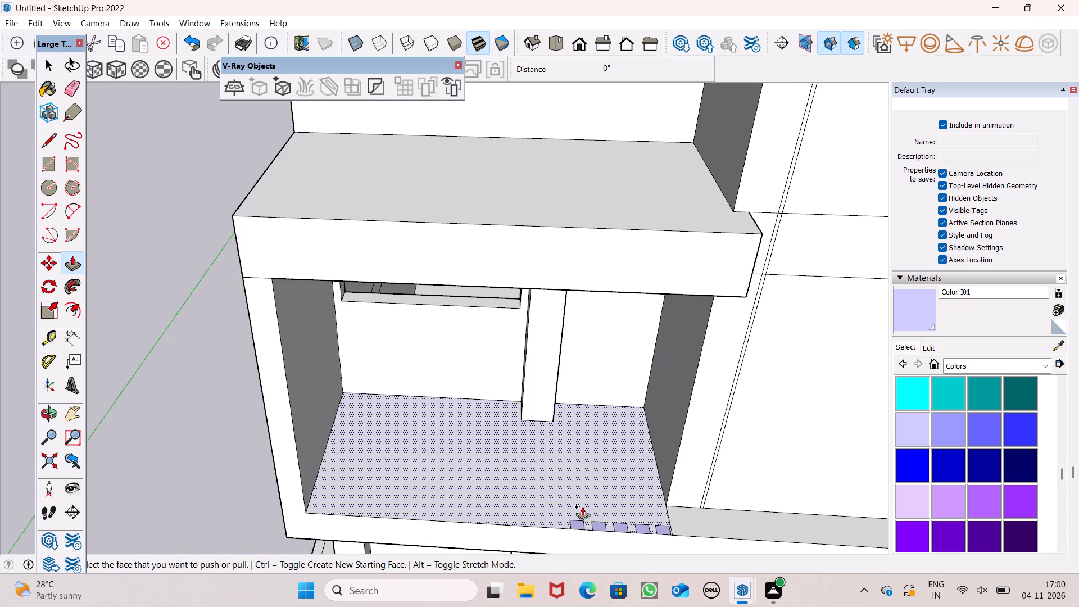
pyautogui.moveTo(572, 537); pyautogui.dragTo(600, 351)
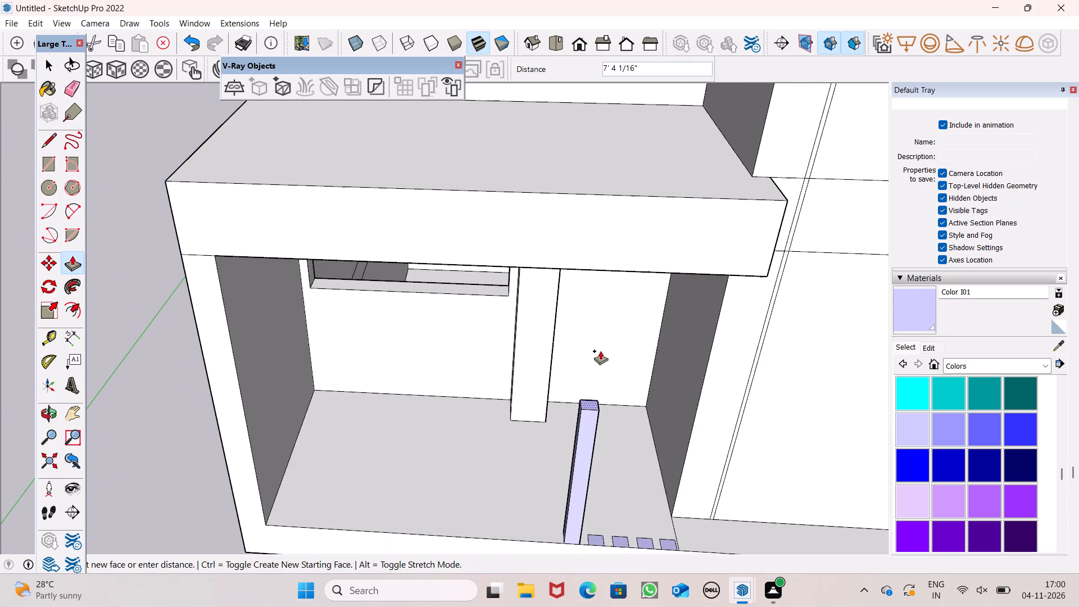
pyautogui.moveTo(600, 351); pyautogui.dragTo(620, 270)
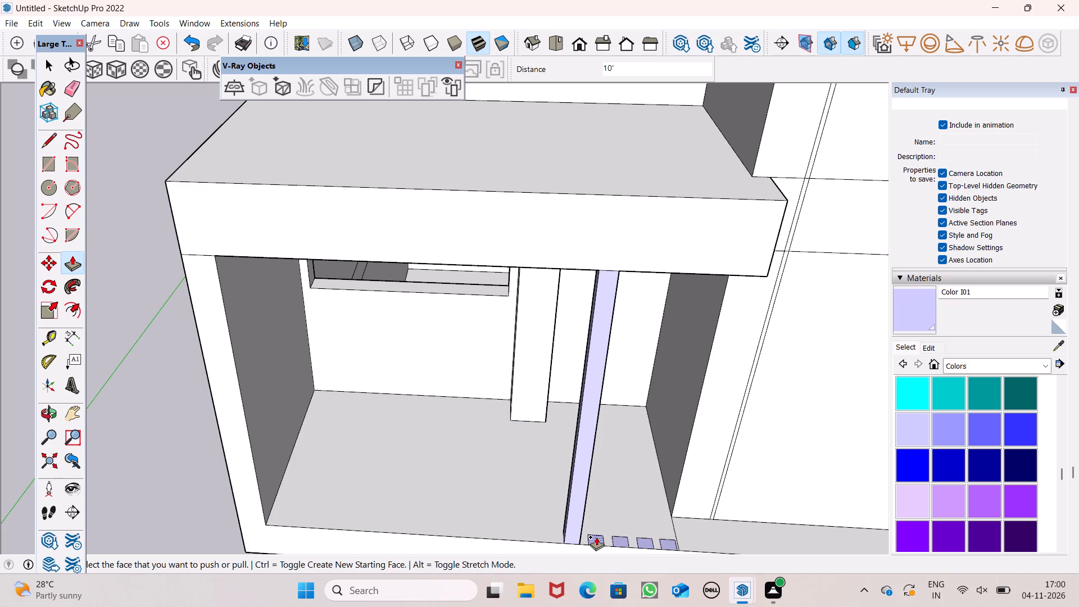
# Push/Pull the second and third squares up 10' to match the first vertical bar.
pyautogui.moveTo(595, 538); pyautogui.dragTo(652, 273)
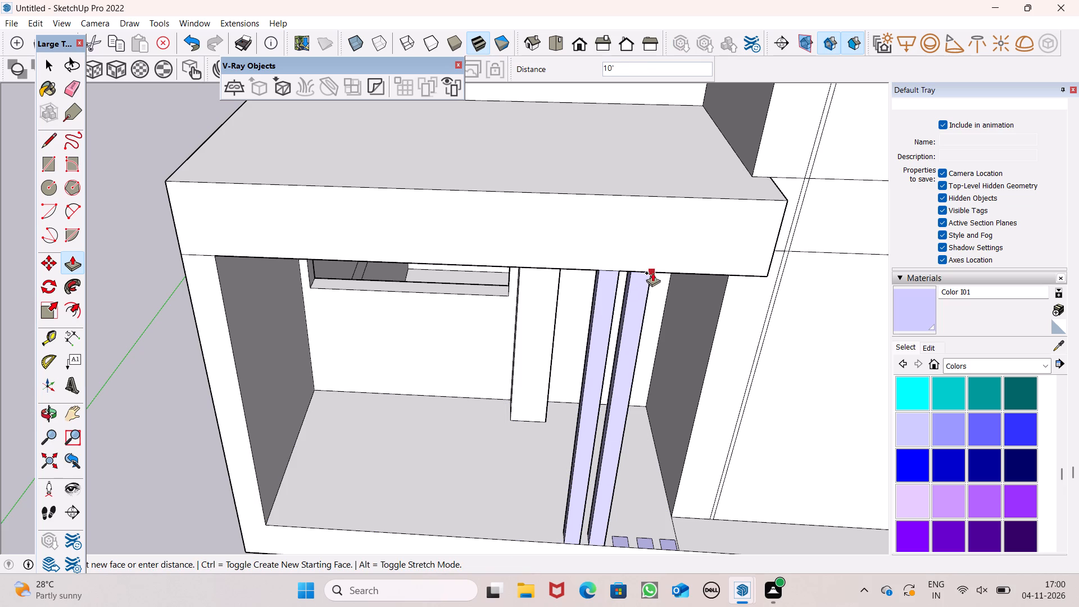
pyautogui.moveTo(652, 273); pyautogui.dragTo(654, 271)
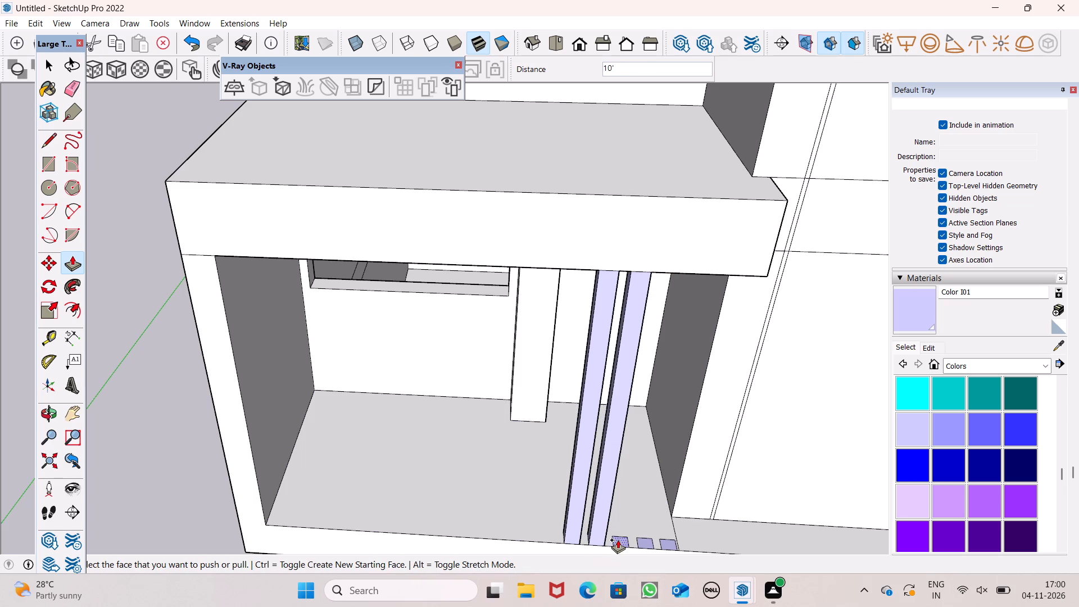
pyautogui.moveTo(618, 540); pyautogui.dragTo(696, 278)
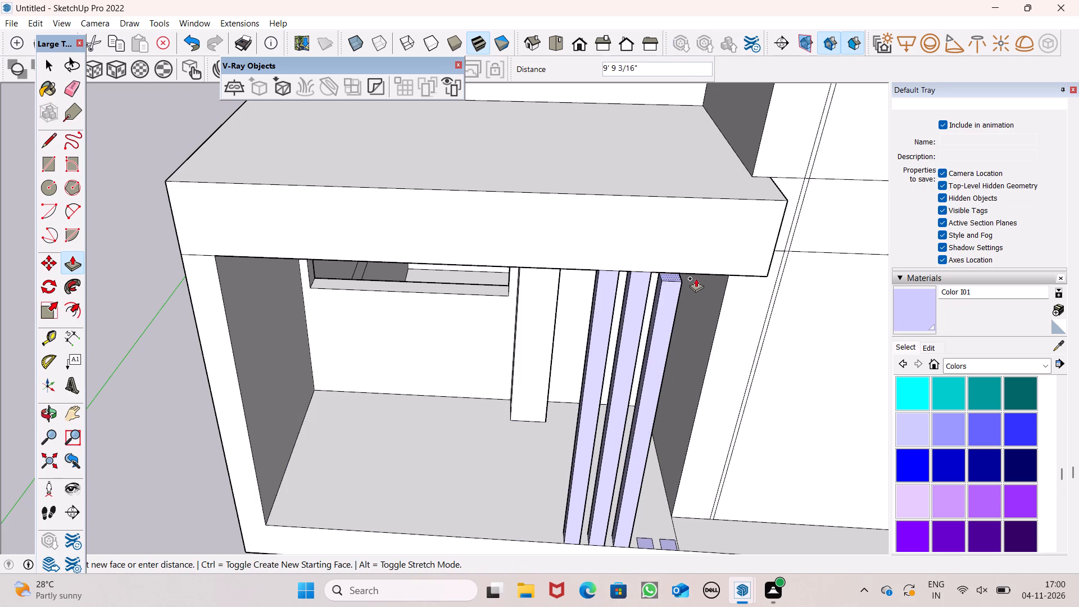
pyautogui.moveTo(696, 278); pyautogui.dragTo(702, 270)
# Push/Pull the last two squares beside the side wall up 10' to complete the five vertical bars.
pyautogui.scroll(-4, 588, 162)
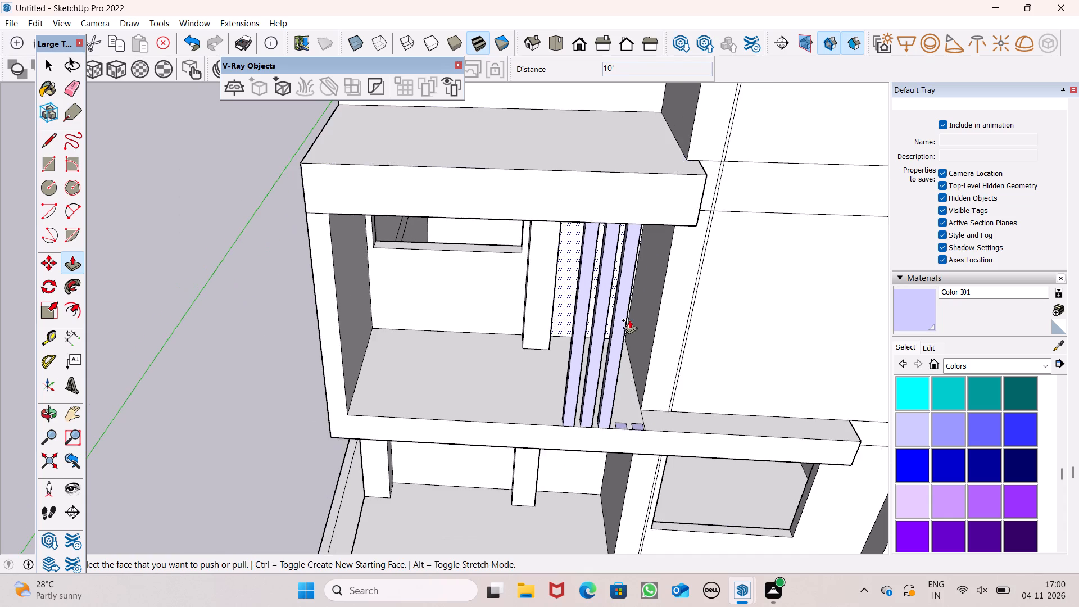
pyautogui.scroll(7, 649, 350)
pyautogui.scroll(-3, 605, 434)
pyautogui.moveTo(592, 476); pyautogui.dragTo(630, 181)
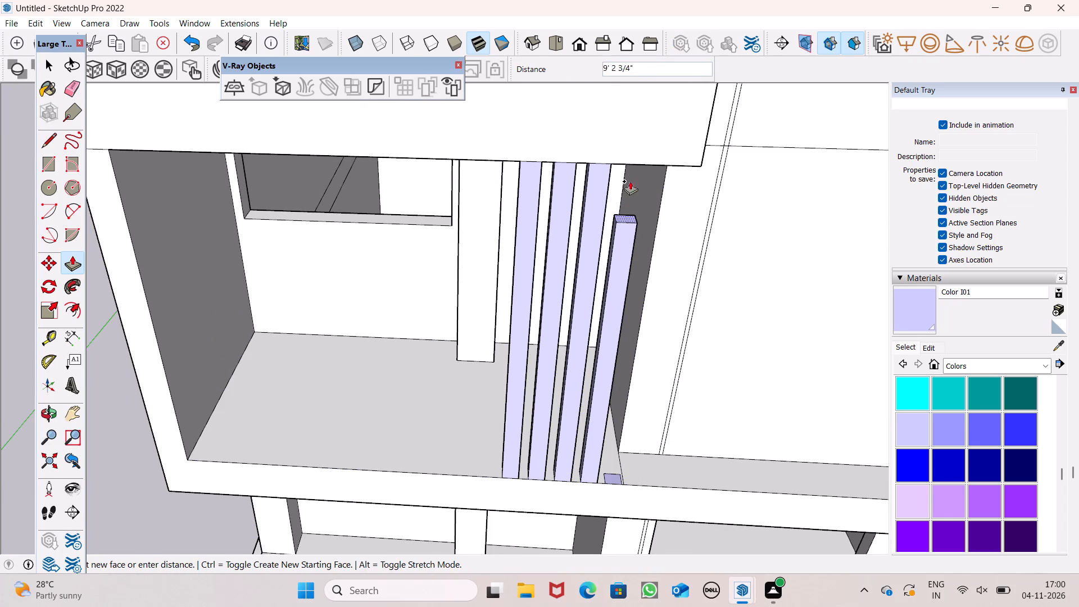
pyautogui.moveTo(630, 181); pyautogui.dragTo(656, 165)
pyautogui.moveTo(614, 479); pyautogui.dragTo(695, 164)
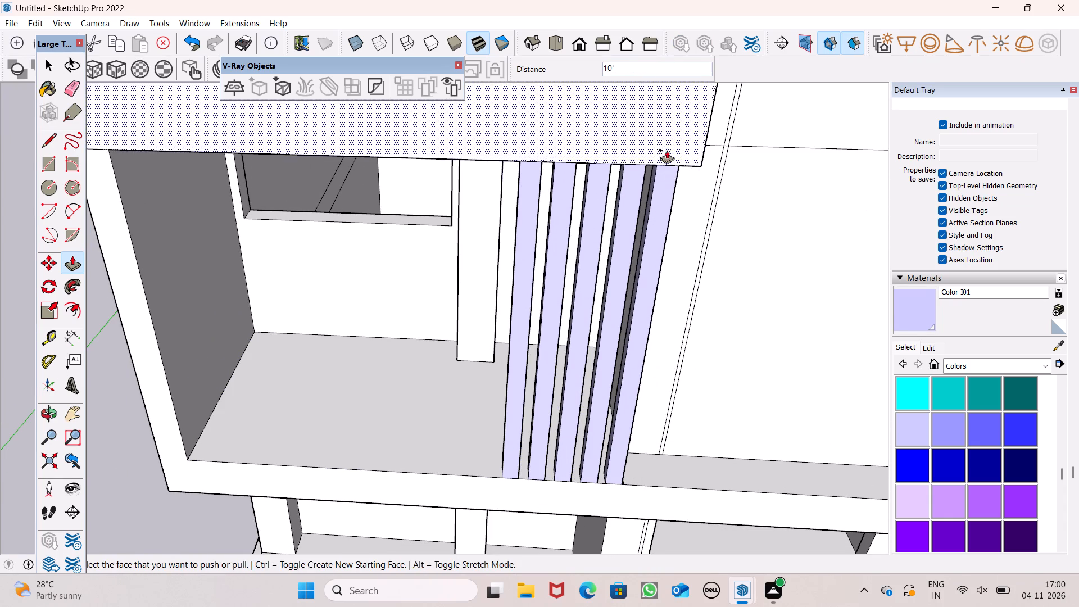
pyautogui.scroll(-6, 659, 149)
pyautogui.press('space')
# Examine the row of vertical bars and the surrounding facade from the front, the side and above.
pyautogui.moveTo(663, 252); pyautogui.dragTo(589, 222, button='middle')
pyautogui.scroll(1, 631, 230)
pyautogui.scroll(-3, 588, 224)
pyautogui.moveTo(653, 368); pyautogui.dragTo(692, 290, button='middle')
pyautogui.scroll(-4, 669, 309)
pyautogui.moveTo(629, 355); pyautogui.dragTo(687, 333, button='middle')
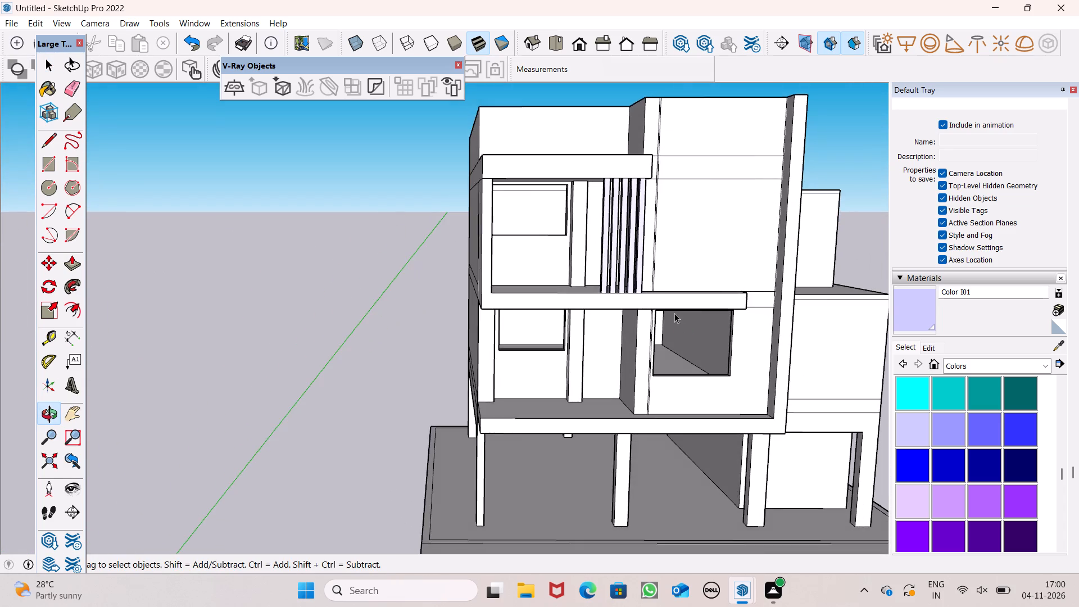
pyautogui.scroll(-6, 656, 331)
pyautogui.scroll(8, 639, 256)
pyautogui.scroll(1, 679, 352)
pyautogui.moveTo(678, 352); pyautogui.dragTo(588, 372, button='middle')
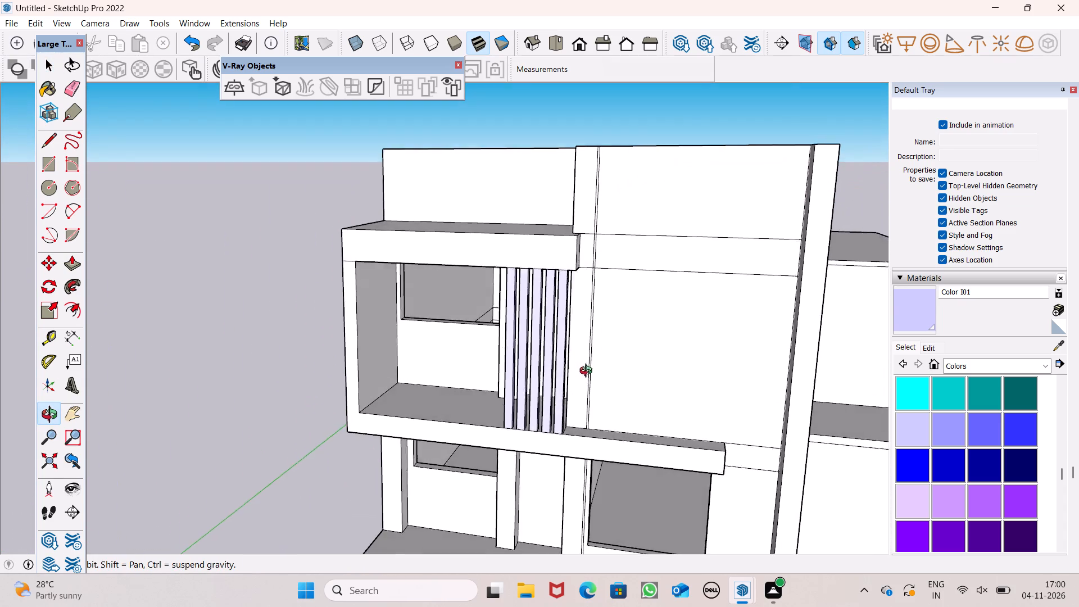
pyautogui.moveTo(588, 372); pyautogui.dragTo(627, 347, button='middle')
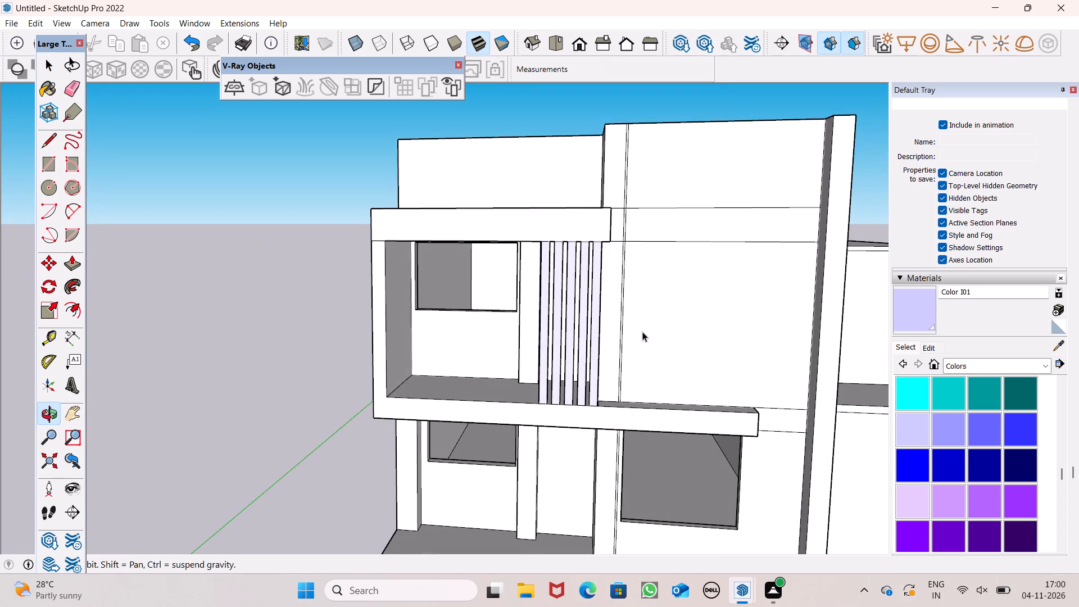
pyautogui.scroll(-2, 537, 306)
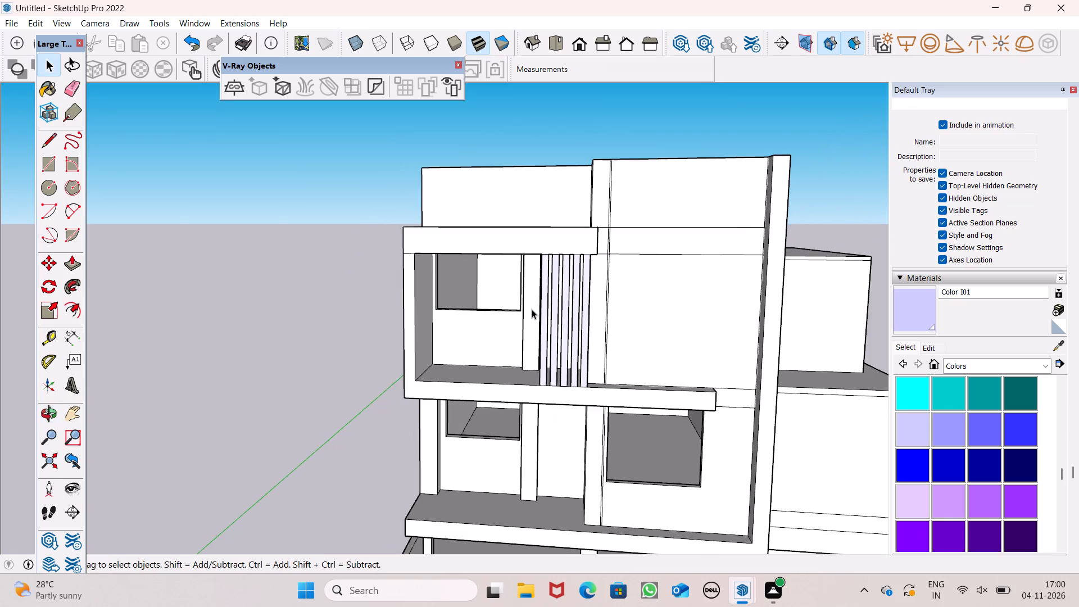
pyautogui.moveTo(586, 305); pyautogui.dragTo(623, 398, button='middle')
pyautogui.scroll(2, 559, 247)
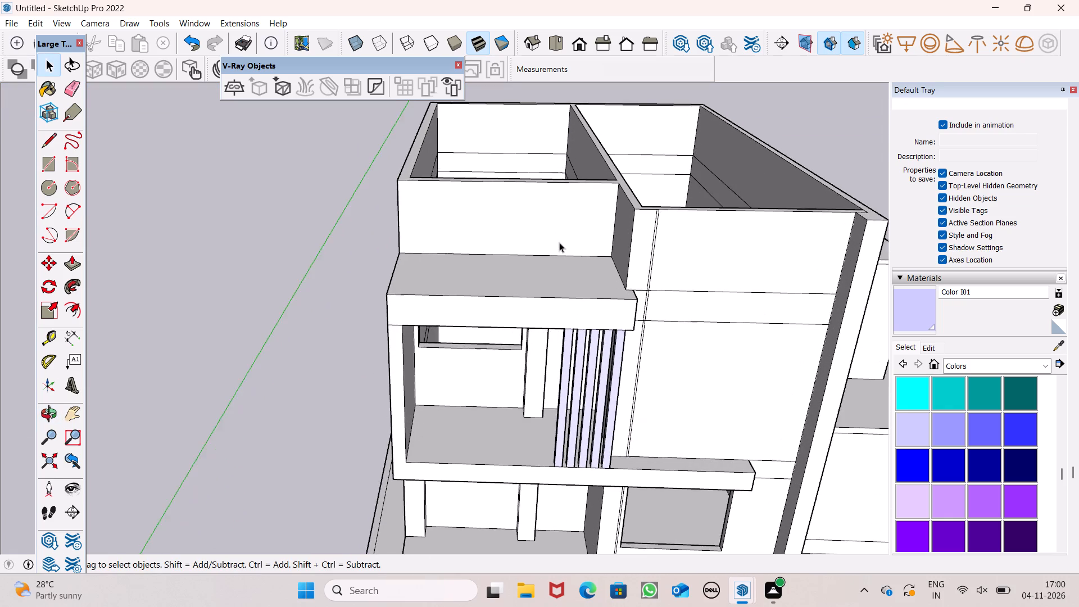
pyautogui.scroll(2, 559, 242)
pyautogui.scroll(-2, 565, 258)
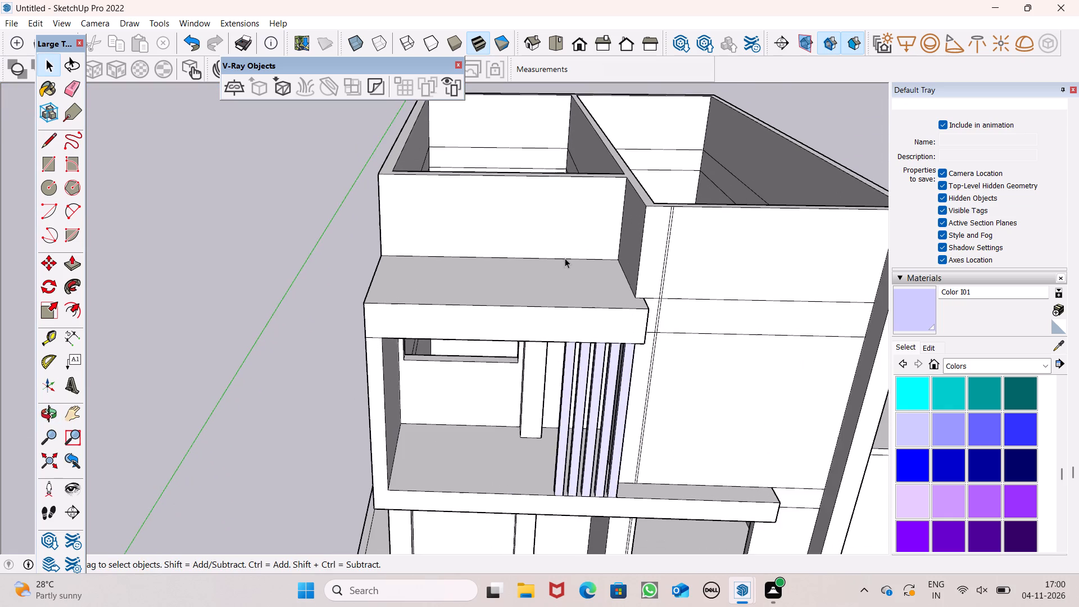
# On the wall above the balcony roof, draw a line about 8' 10" from its outer edge, continuing about 2' 11" up to its top edge.
pyautogui.moveTo(603, 273); pyautogui.dragTo(628, 359, button='middle')
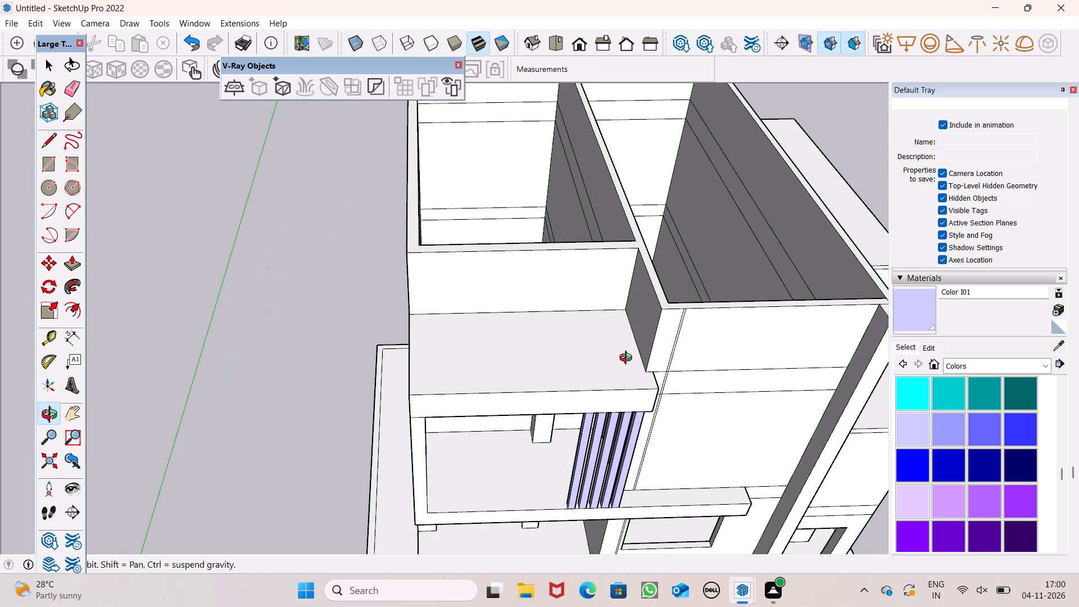
pyautogui.moveTo(628, 359); pyautogui.dragTo(623, 345, button='middle')
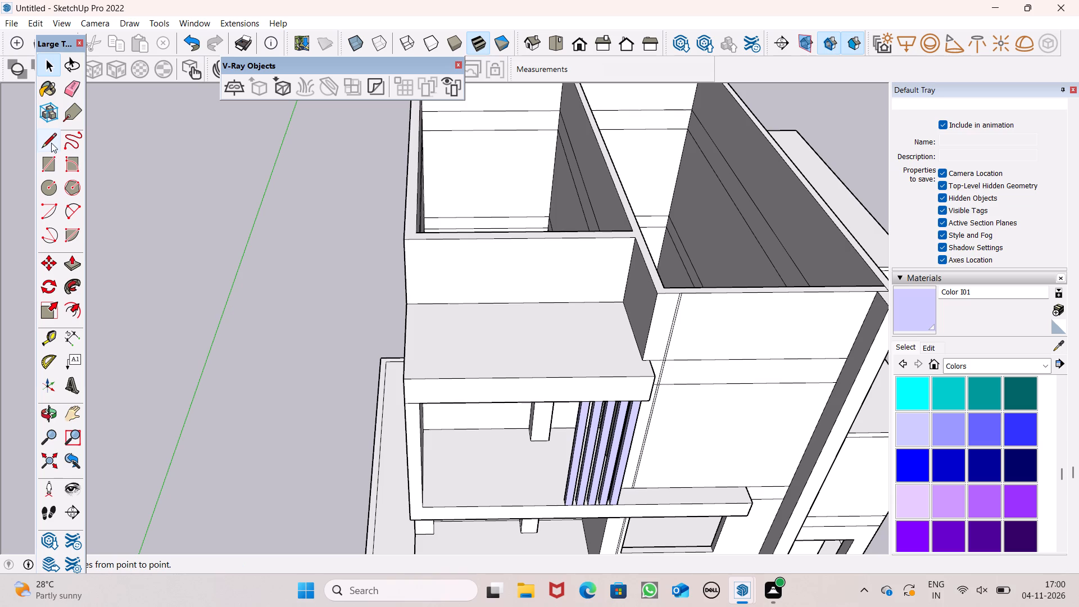
pyautogui.moveTo(51, 142); pyautogui.dragTo(89, 151)
pyautogui.scroll(7, 406, 287)
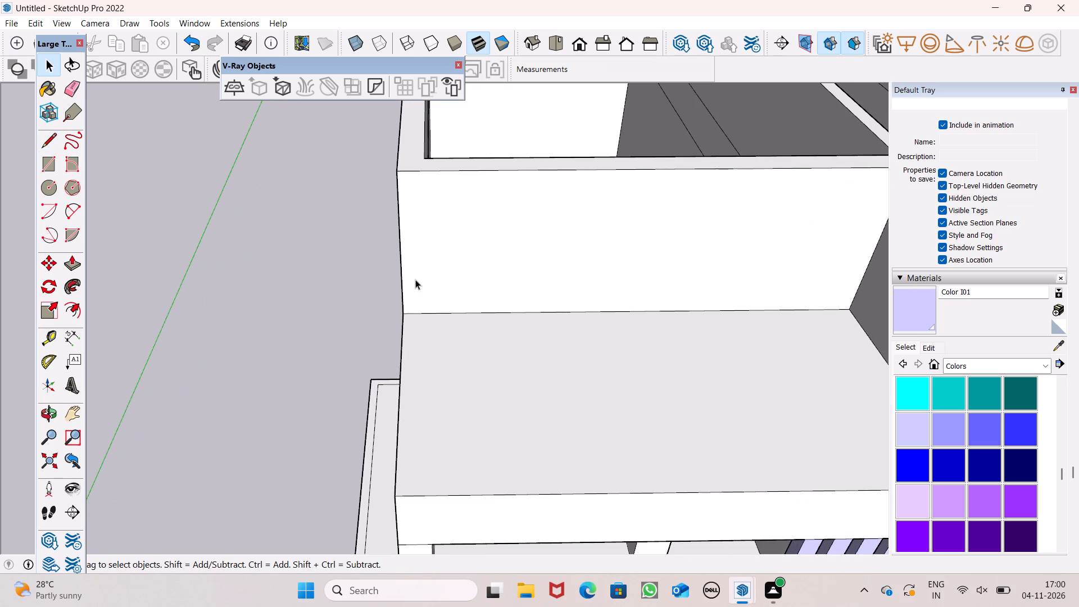
pyautogui.click(51, 137)
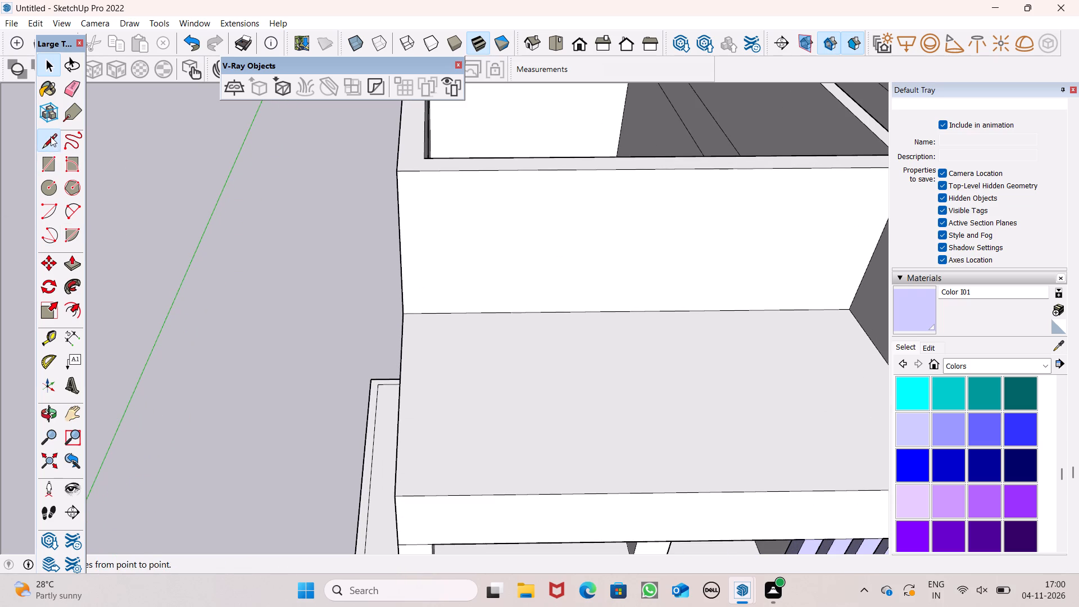
pyautogui.click(405, 264)
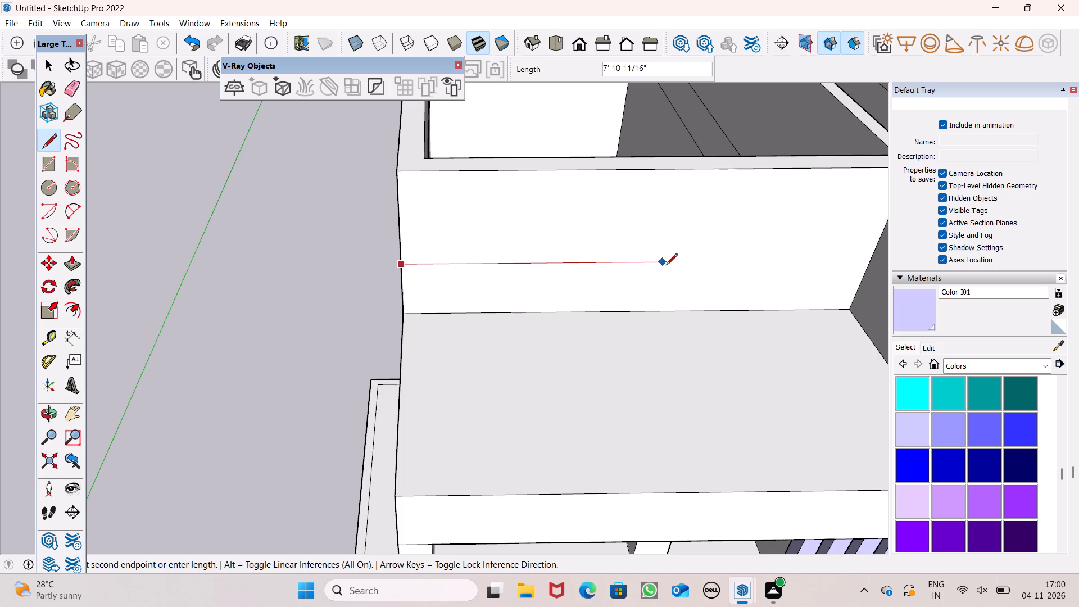
pyautogui.scroll(-1, 614, 264)
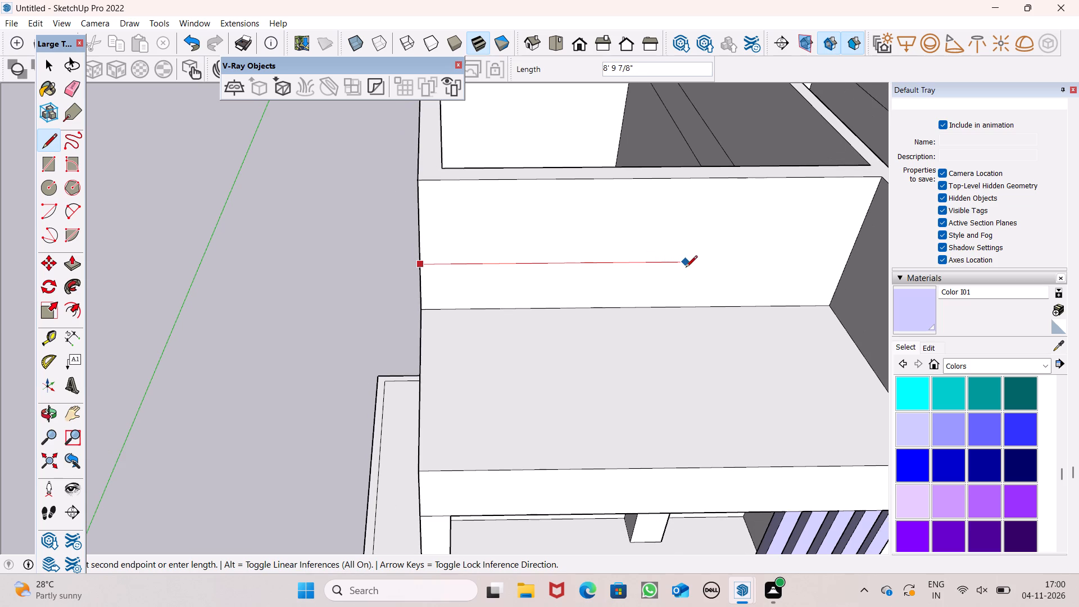
pyautogui.click(686, 268)
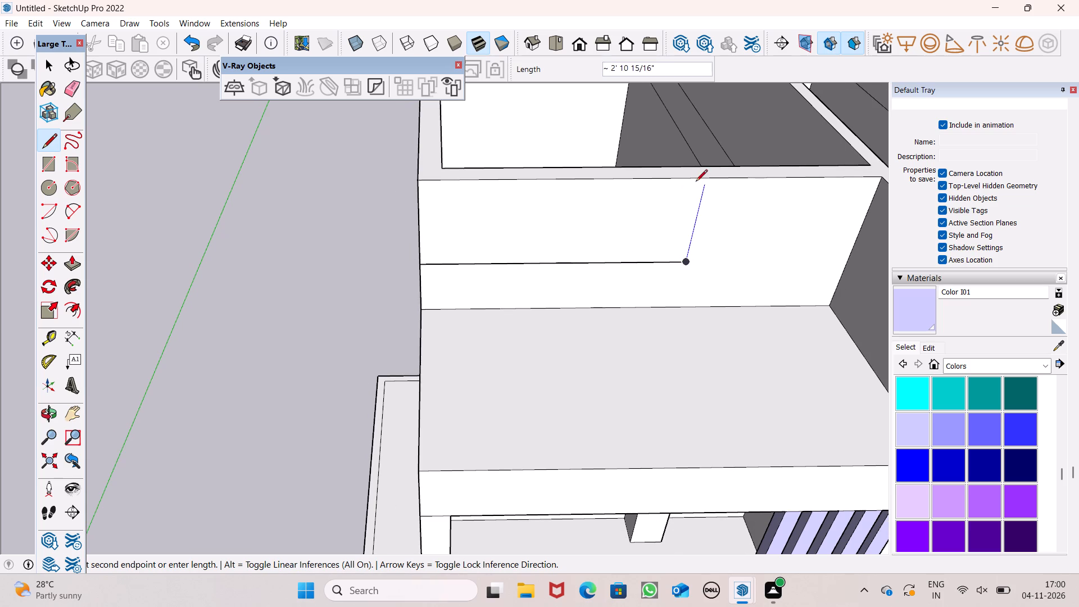
pyautogui.click(700, 180)
# Draw a 9" line across the wall's top face, from the upright line's end to the inner edge.
pyautogui.moveTo(721, 209); pyautogui.dragTo(713, 277, button='middle')
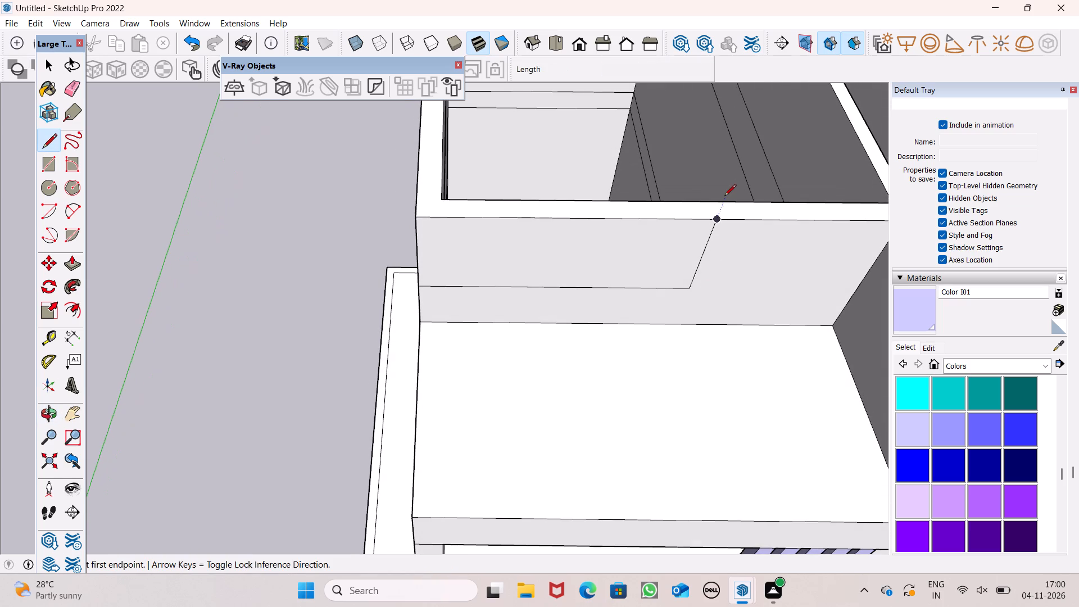
pyautogui.moveTo(714, 225); pyautogui.dragTo(714, 220)
pyautogui.click(715, 205)
pyautogui.scroll(-6, 473, 227)
pyautogui.scroll(-4, 505, 281)
pyautogui.moveTo(511, 293); pyautogui.dragTo(519, 265, button='middle')
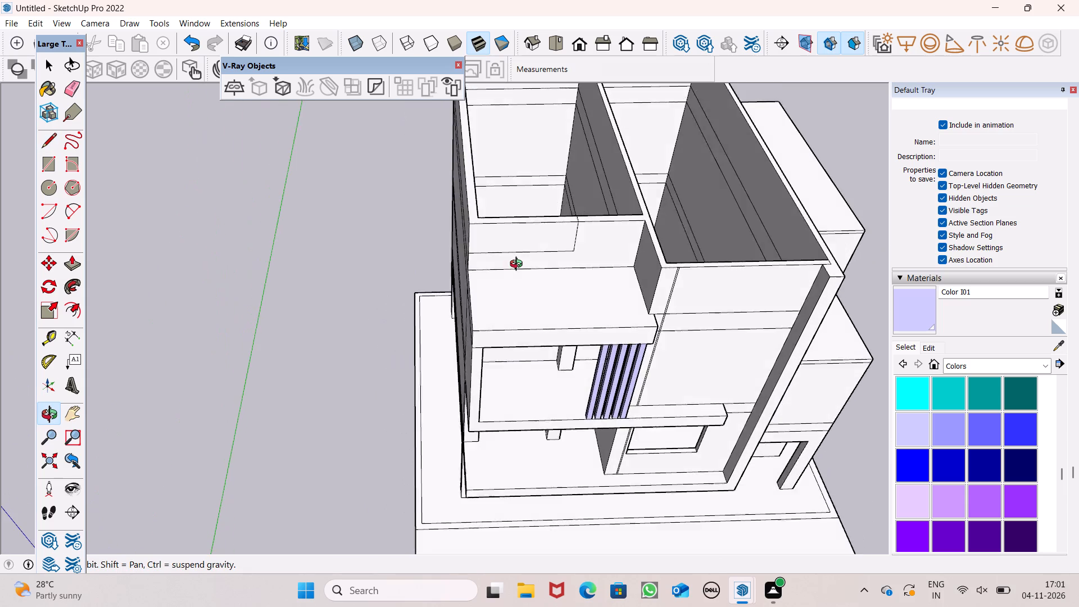
# On the inner face of the wall behind the balcony roof, draw an upright 5' line down from the end of the 9" top line.
pyautogui.moveTo(519, 265); pyautogui.dragTo(518, 253, button='middle')
pyautogui.press('space')
pyautogui.scroll(-1, 519, 265)
pyautogui.moveTo(542, 277); pyautogui.dragTo(704, 307, button='middle')
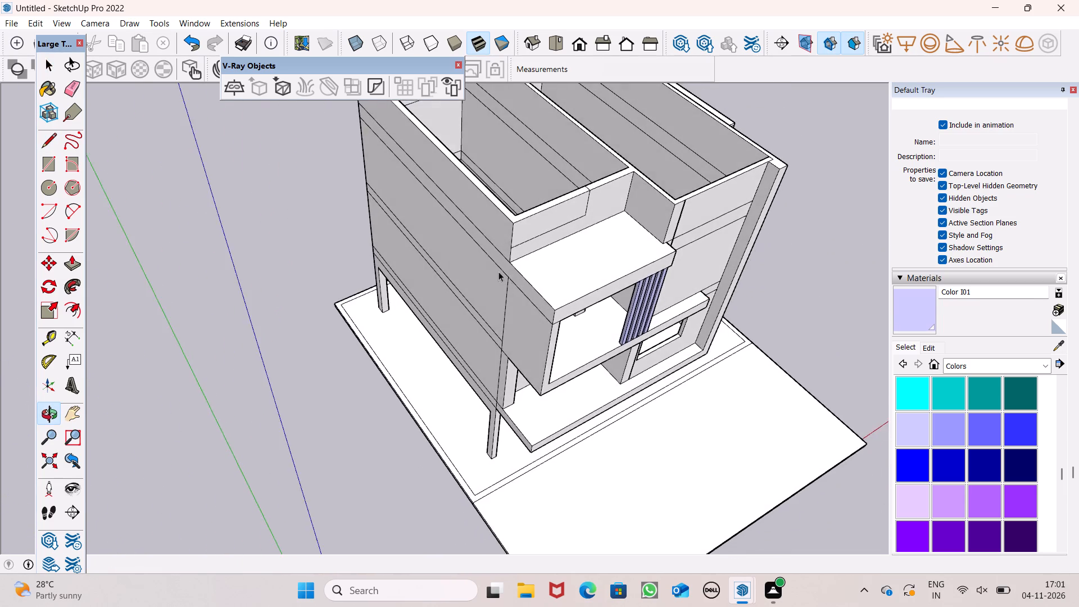
pyautogui.scroll(-4, 491, 287)
pyautogui.scroll(4, 462, 109)
pyautogui.scroll(-1, 452, 134)
pyautogui.scroll(3, 312, 120)
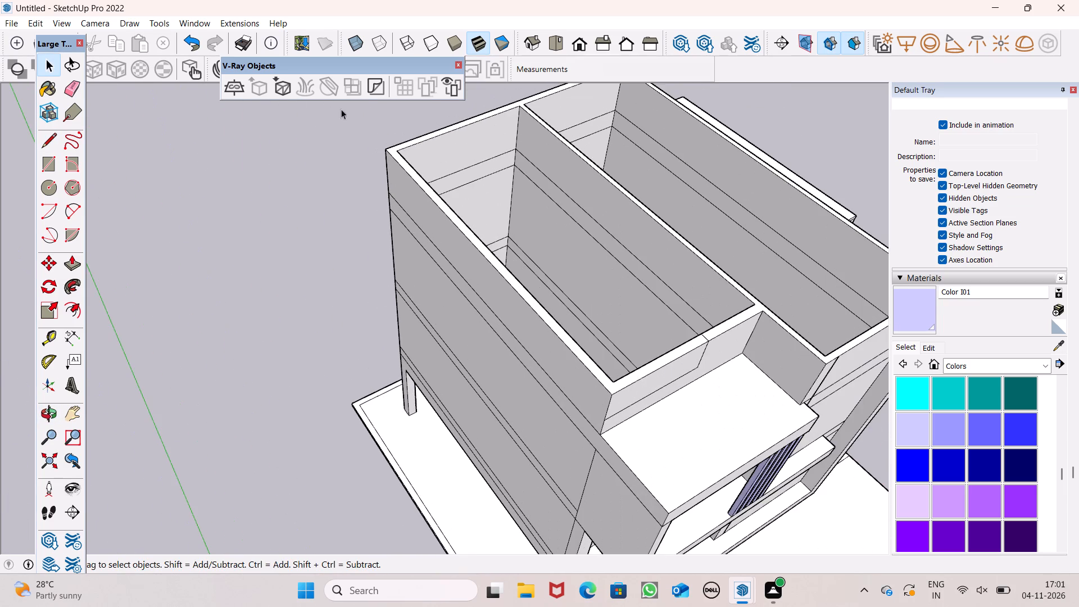
pyautogui.scroll(3, 366, 115)
pyautogui.scroll(-4, 354, 142)
pyautogui.moveTo(359, 216); pyautogui.dragTo(522, 250, button='middle')
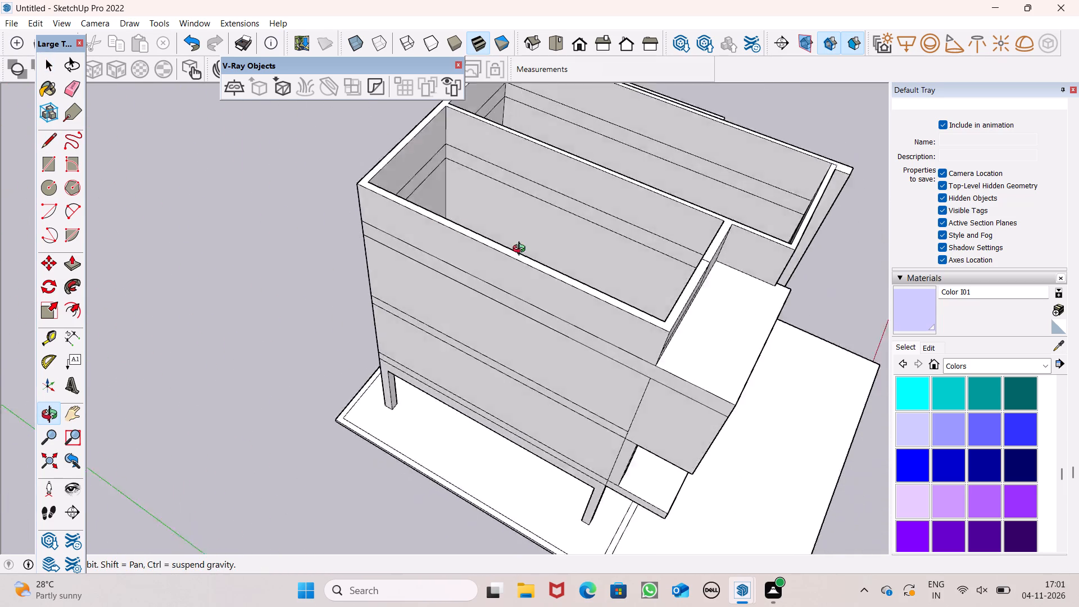
pyautogui.moveTo(522, 250); pyautogui.dragTo(686, 261, button='middle')
pyautogui.scroll(-3, 355, 235)
pyautogui.moveTo(352, 250); pyautogui.dragTo(571, 291, button='middle')
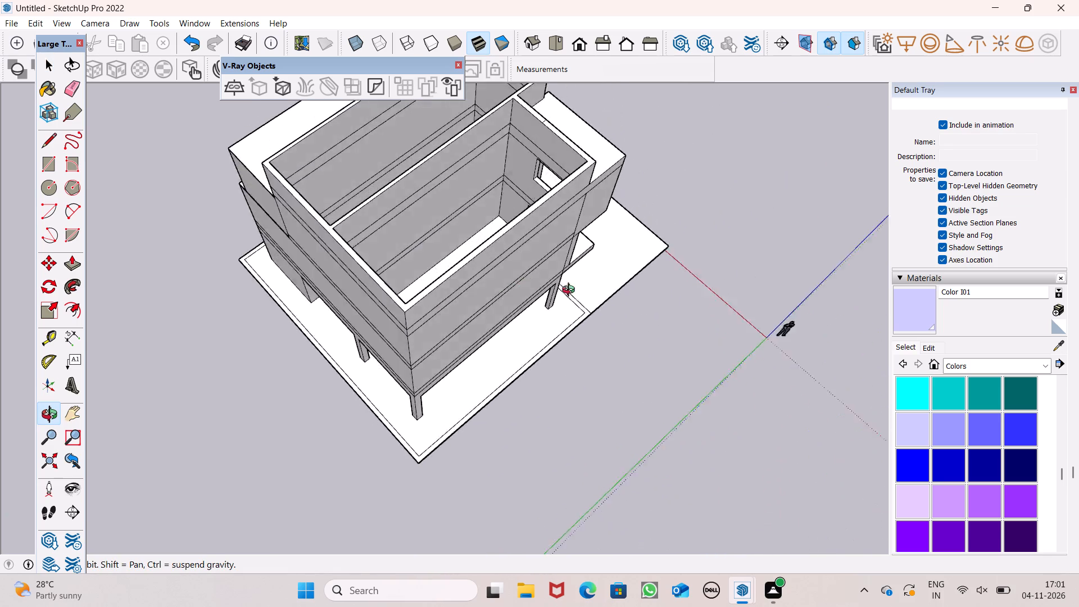
pyautogui.moveTo(571, 291); pyautogui.dragTo(731, 275, button='middle')
pyautogui.scroll(-5, 666, 257)
pyautogui.scroll(5, 515, 272)
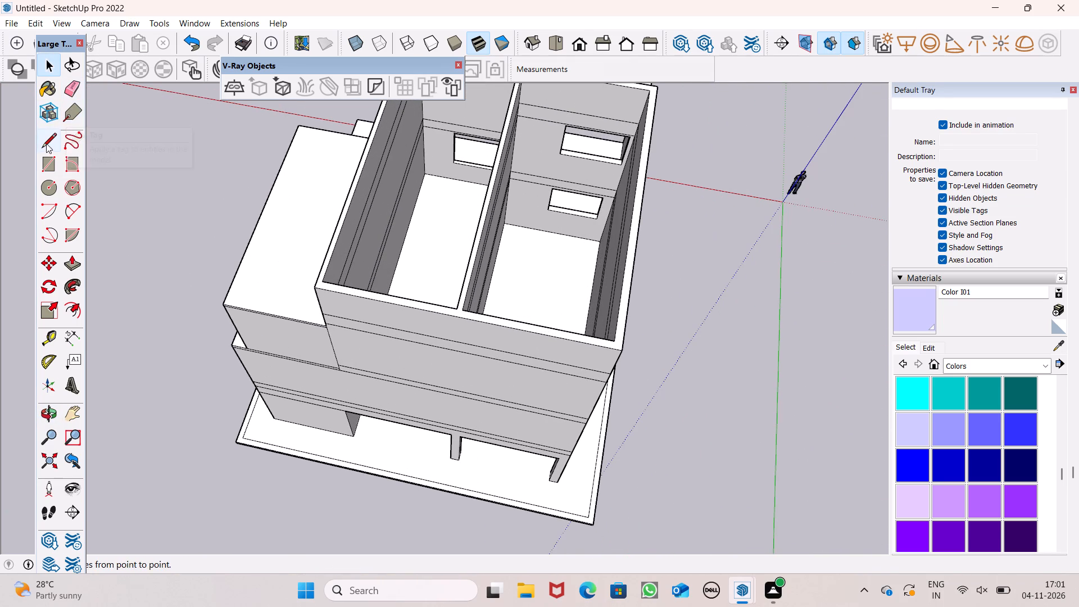
pyautogui.click(46, 143)
pyautogui.scroll(-5, 401, 265)
pyautogui.scroll(14, 492, 148)
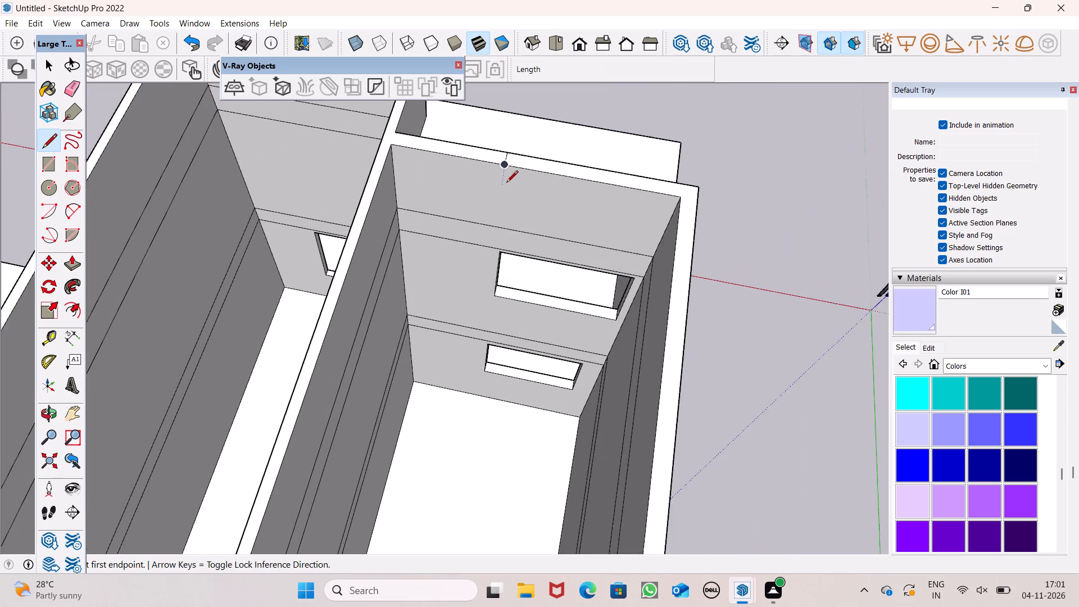
pyautogui.click(501, 165)
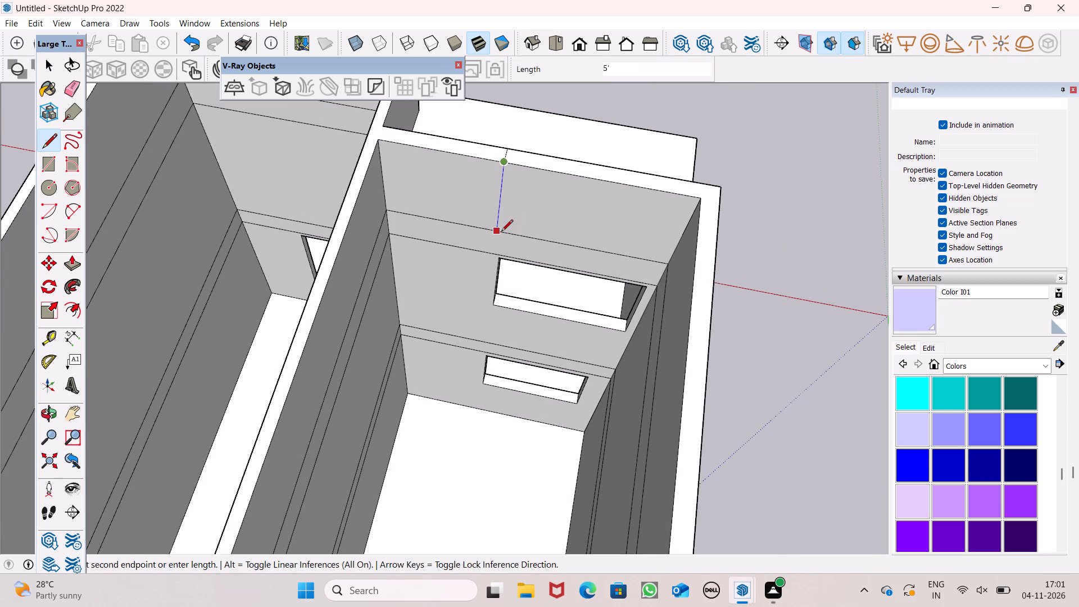
pyautogui.click(498, 232)
pyautogui.press('space')
# Draw a 9" line across the rear wall's top face, from the inner corner beside the partition wall to the outer edge.
pyautogui.scroll(-3, 603, 152)
pyautogui.scroll(1, 603, 152)
pyautogui.scroll(-9, 603, 152)
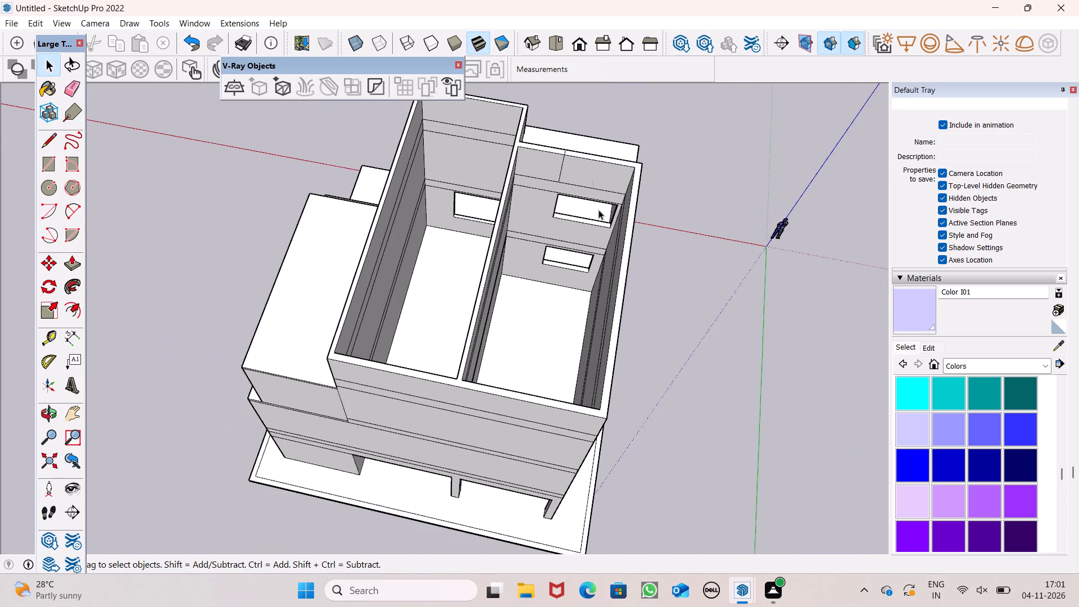
pyautogui.moveTo(612, 266); pyautogui.dragTo(584, 286, button='middle')
pyautogui.scroll(1, 590, 286)
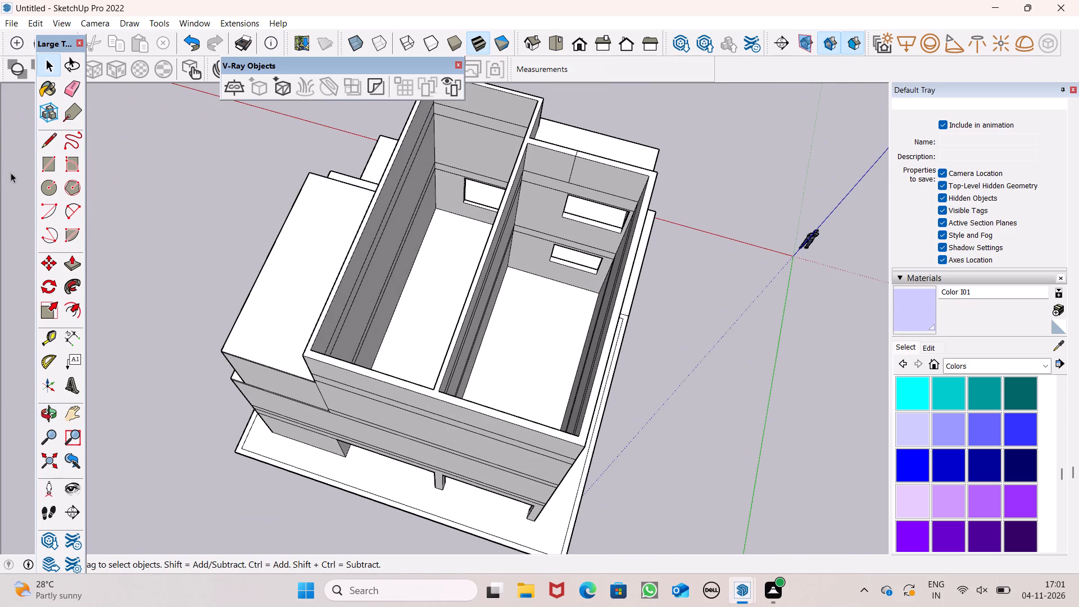
pyautogui.click(44, 146)
pyautogui.scroll(7, 469, 366)
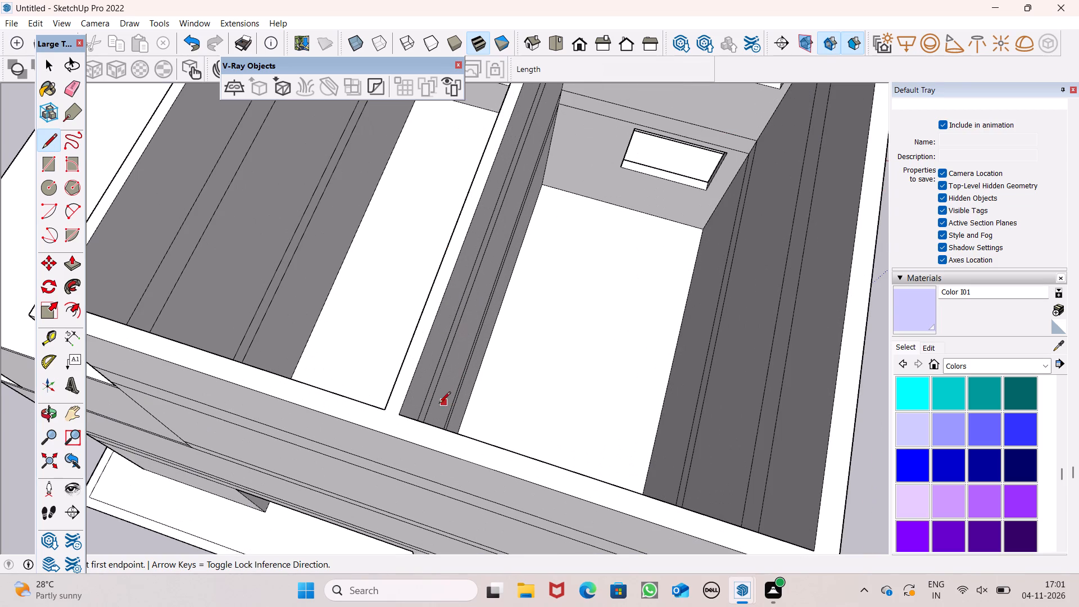
pyautogui.click(402, 418)
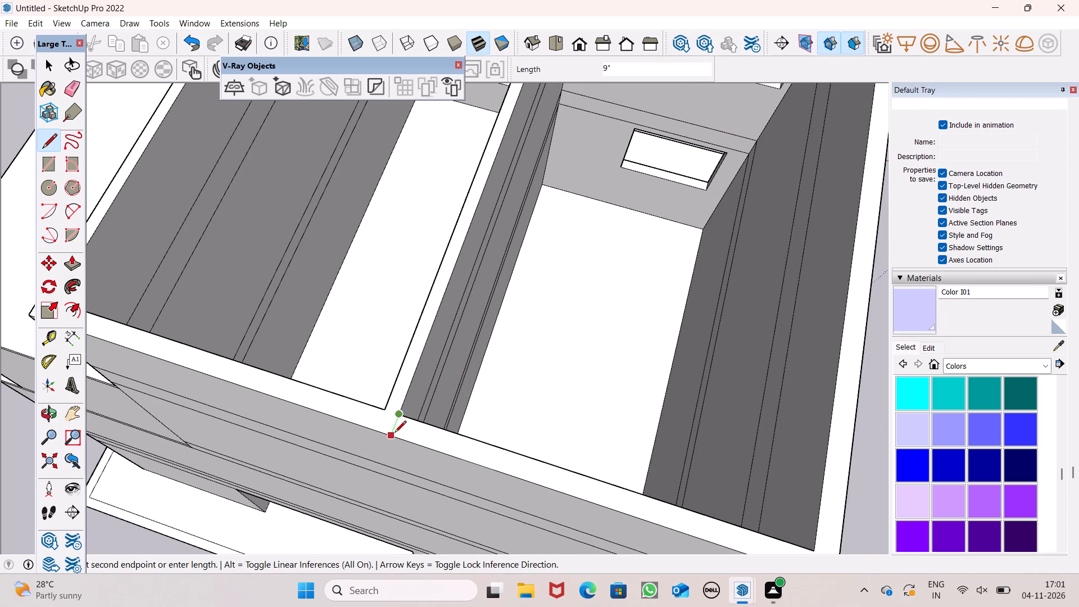
pyautogui.click(395, 433)
# Trace a line about 1' 9" long along the room's inner edge between the two windows' levels to form a floor face.
pyautogui.scroll(-6, 608, 266)
pyautogui.moveTo(736, 283); pyautogui.dragTo(733, 216, button='middle')
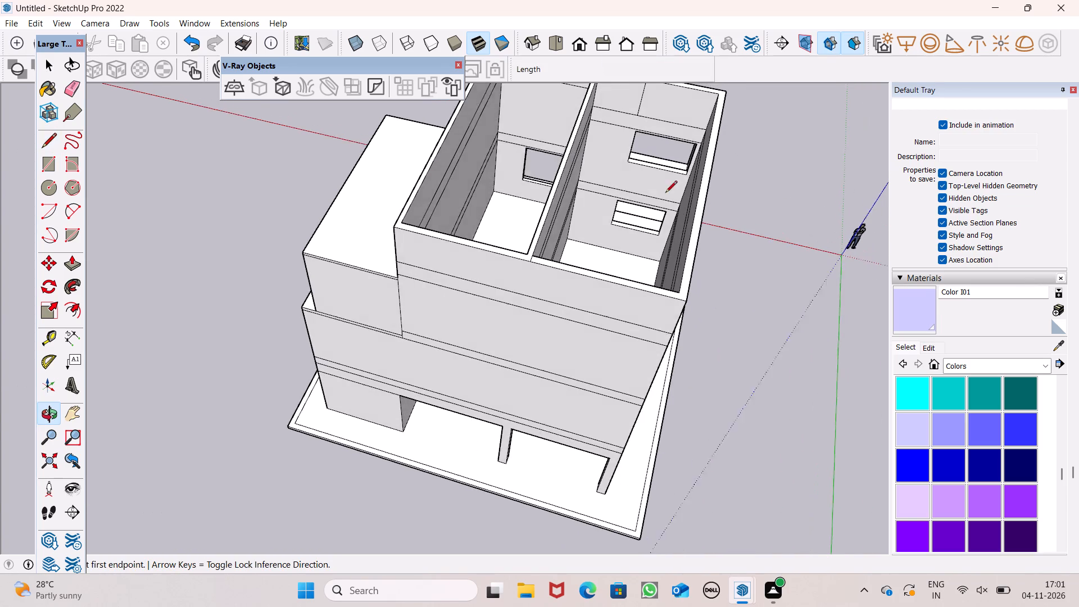
pyautogui.scroll(8, 655, 193)
pyautogui.moveTo(596, 183); pyautogui.dragTo(600, 189)
pyautogui.click(618, 196)
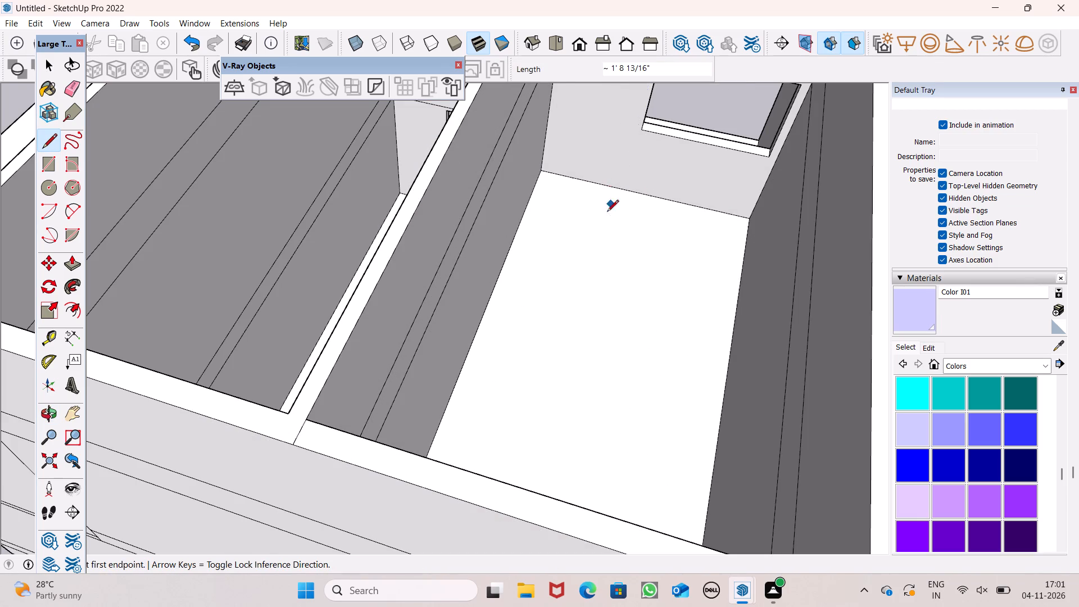
# Push/Pull the new intermediate floor face between the two window levels by 6".
pyautogui.scroll(-6, 596, 245)
pyautogui.click(68, 261)
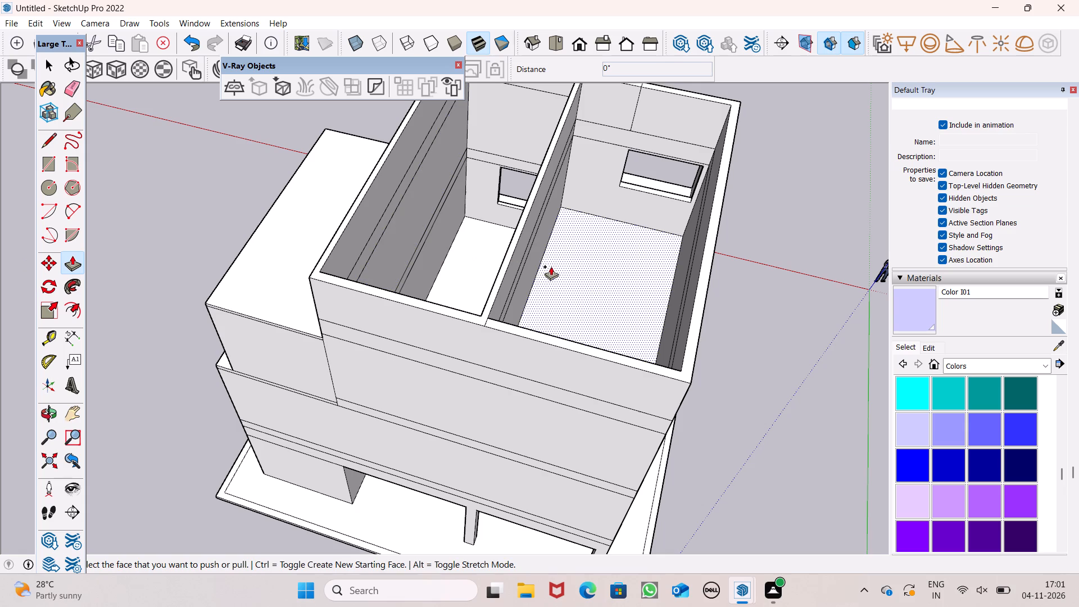
pyautogui.click(551, 267)
pyautogui.write('6"')
pyautogui.press('Return')
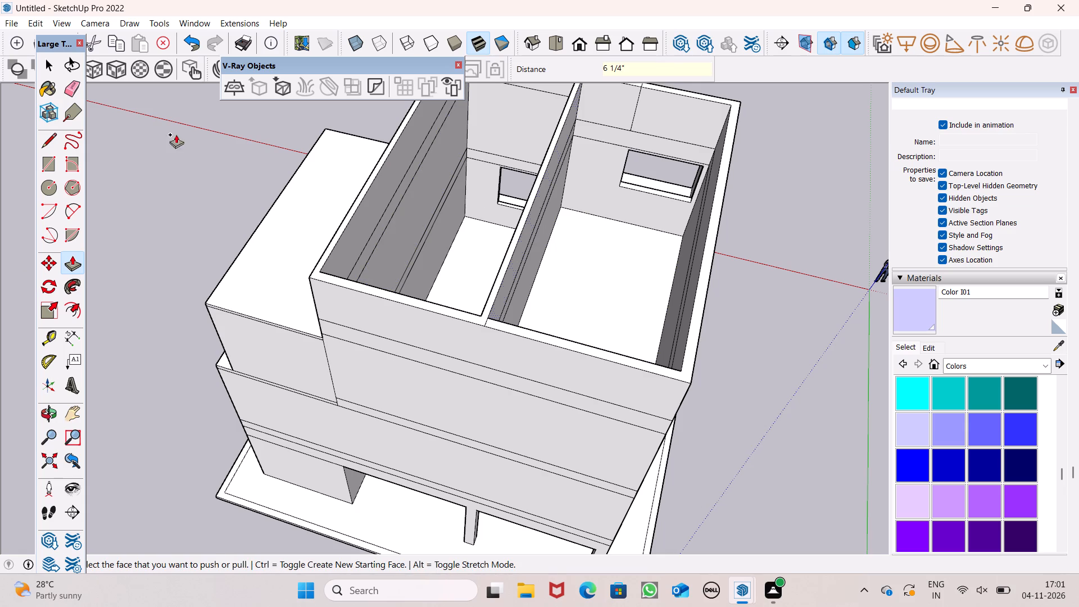
# Trace part of the inner wall edge at the band above the upper window to form the roof slab face.
pyautogui.click(42, 136)
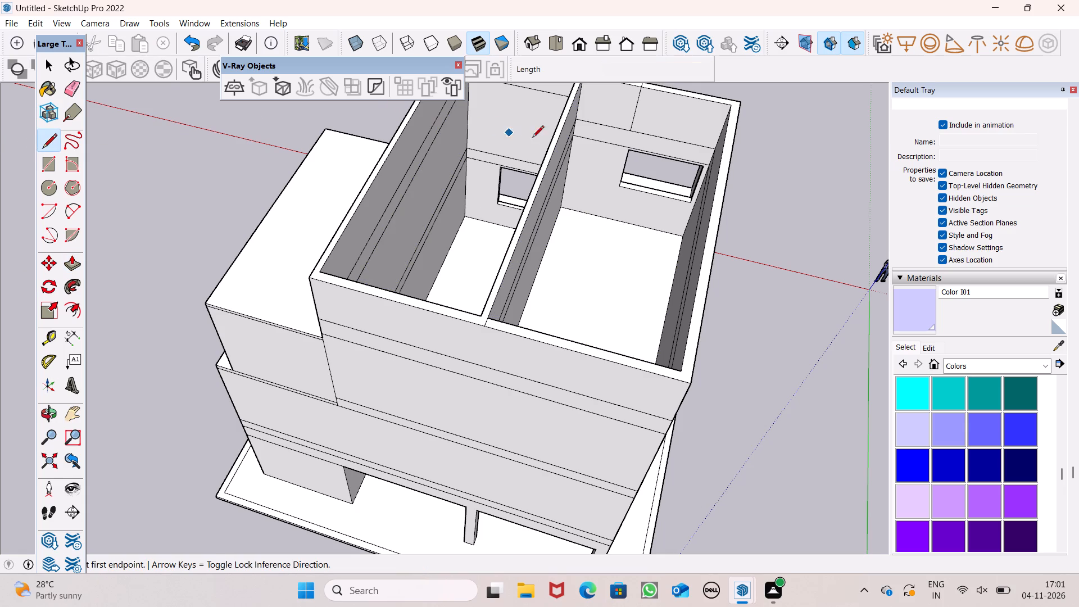
pyautogui.scroll(-1, 587, 166)
pyautogui.scroll(-2, 631, 142)
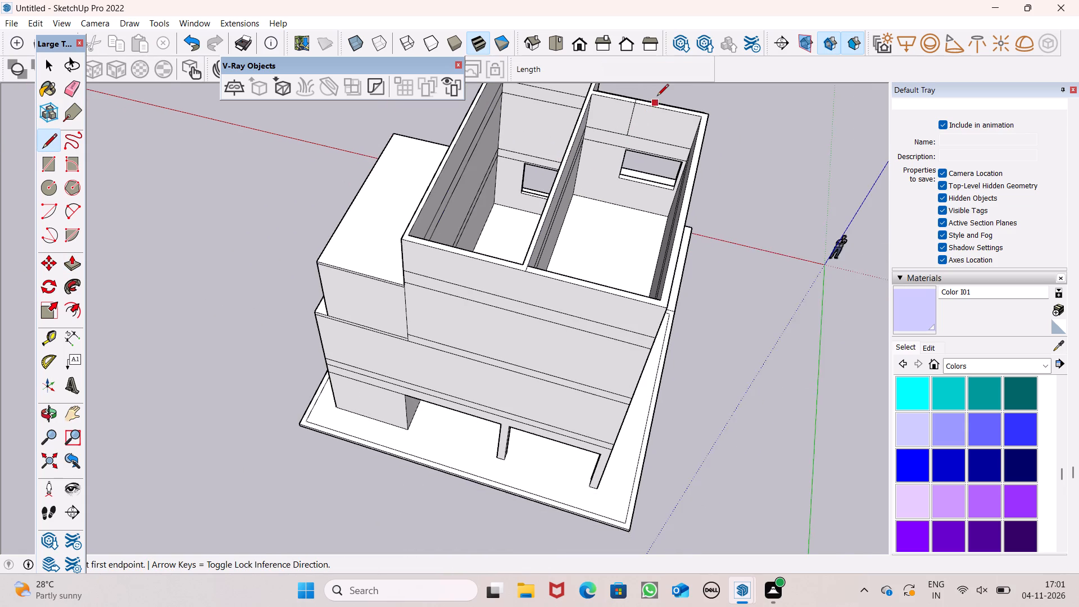
pyautogui.scroll(6, 657, 97)
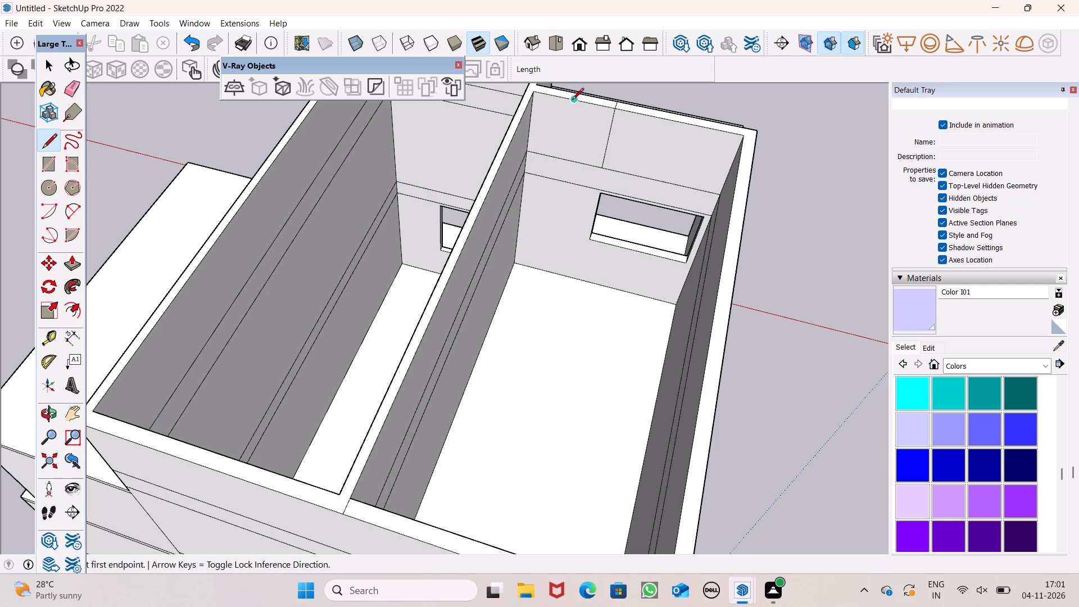
pyautogui.scroll(-3, 579, 126)
pyautogui.moveTo(747, 256); pyautogui.dragTo(53, 241, button='middle')
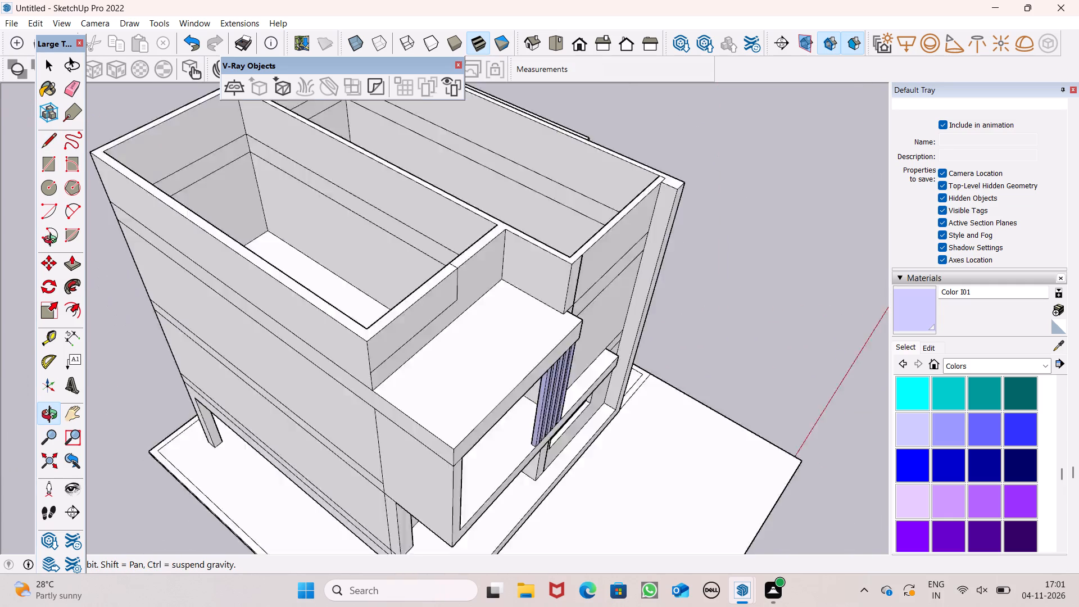
pyautogui.moveTo(53, 241); pyautogui.dragTo(516, 258, button='middle')
pyautogui.scroll(4, 532, 203)
pyautogui.click(595, 199)
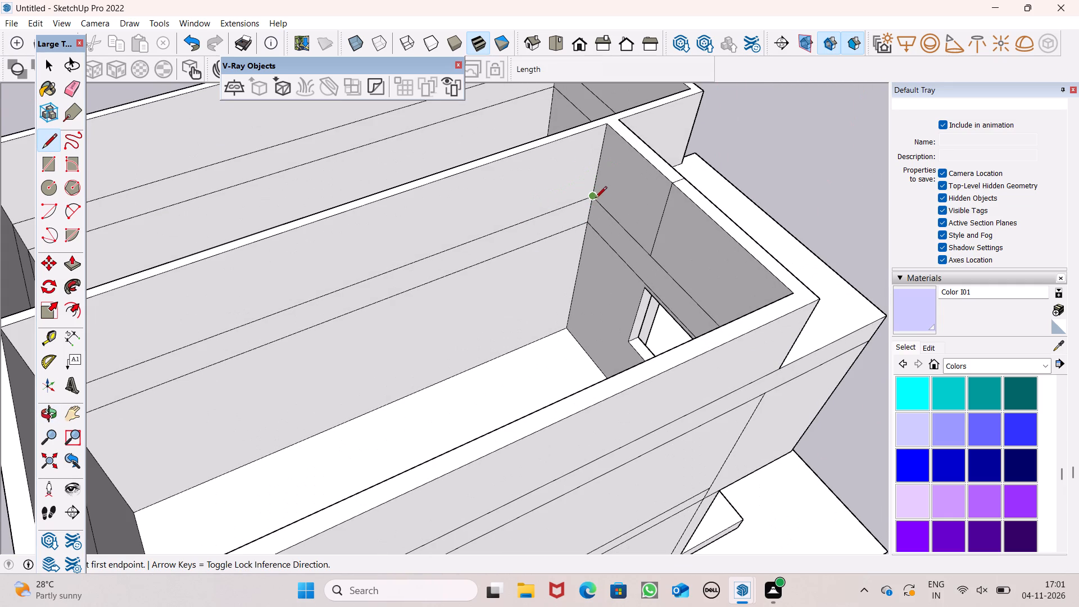
pyautogui.click(609, 209)
pyautogui.press('space')
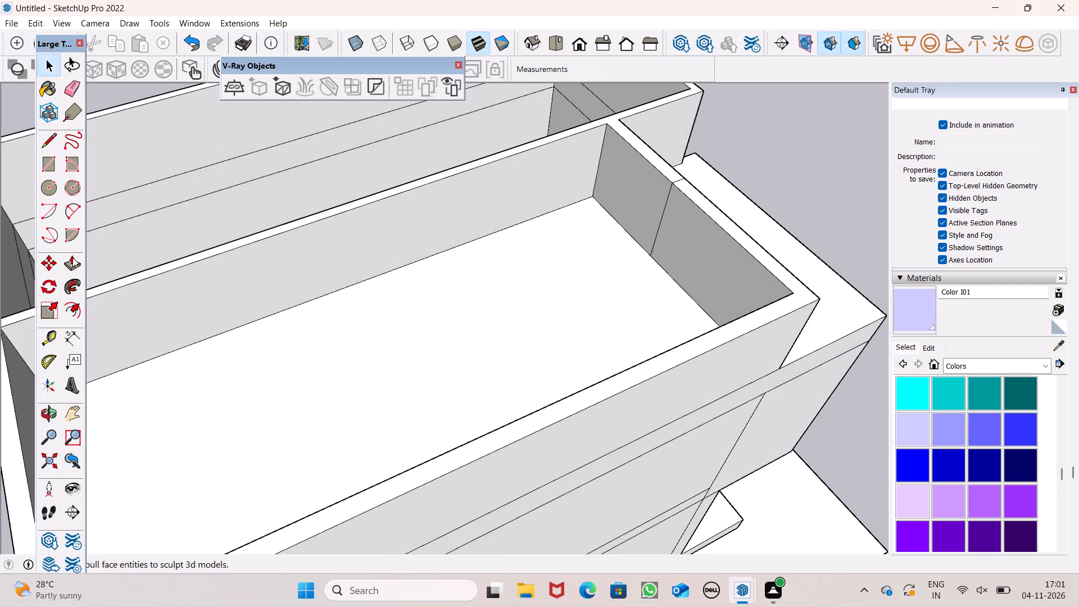
# Push/Pull the new roof slab face by 6".
pyautogui.click(72, 257)
pyautogui.moveTo(416, 267); pyautogui.dragTo(416, 280)
pyautogui.press('6')
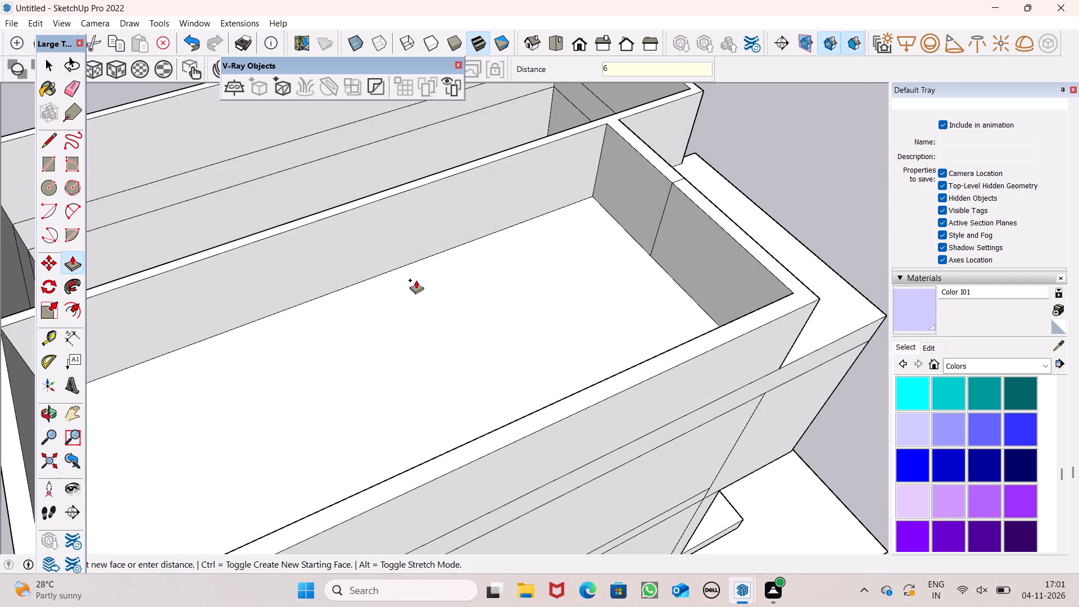
pyautogui.moveTo(416, 280); pyautogui.dragTo(416, 282)
pyautogui.hotkey('shift', '"')
pyautogui.press('Return')
pyautogui.scroll(-6, 422, 256)
pyautogui.press('space')
# Push/Pull the marked section of the wall's top face down about 3' 1" to the line drawn above the balcony roof.
pyautogui.moveTo(572, 284); pyautogui.dragTo(392, 299, button='middle')
pyautogui.scroll(-2, 515, 265)
pyautogui.scroll(1, 517, 269)
pyautogui.scroll(-1, 522, 273)
pyautogui.moveTo(713, 363); pyautogui.dragTo(505, 306, button='middle')
pyautogui.scroll(-4, 604, 247)
pyautogui.scroll(1, 609, 264)
pyautogui.scroll(-2, 517, 200)
pyautogui.moveTo(506, 266); pyautogui.dragTo(442, 254, button='middle')
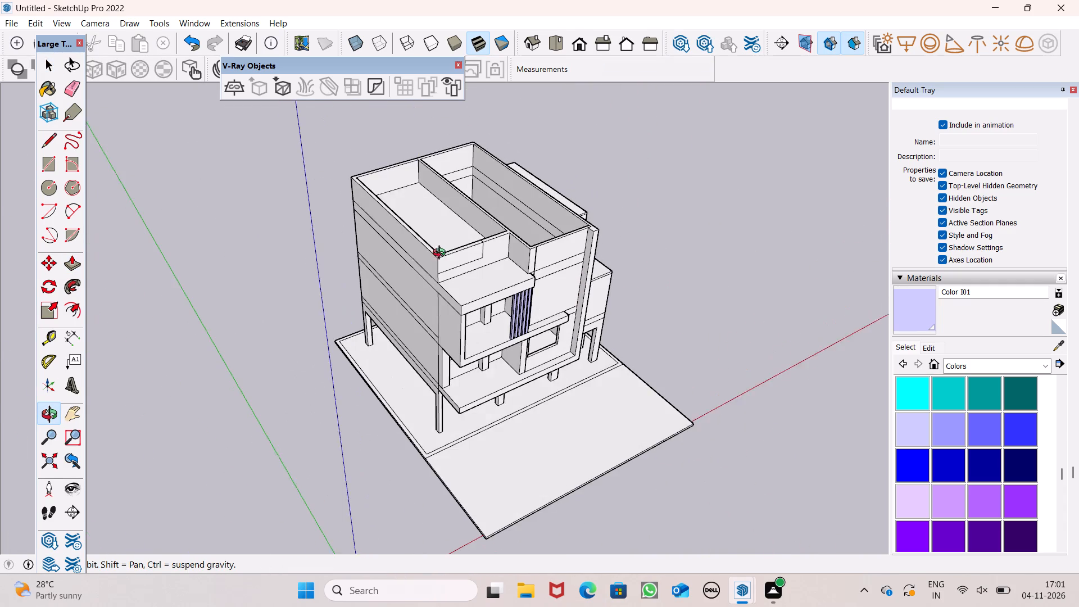
pyautogui.moveTo(442, 254); pyautogui.dragTo(431, 241, button='middle')
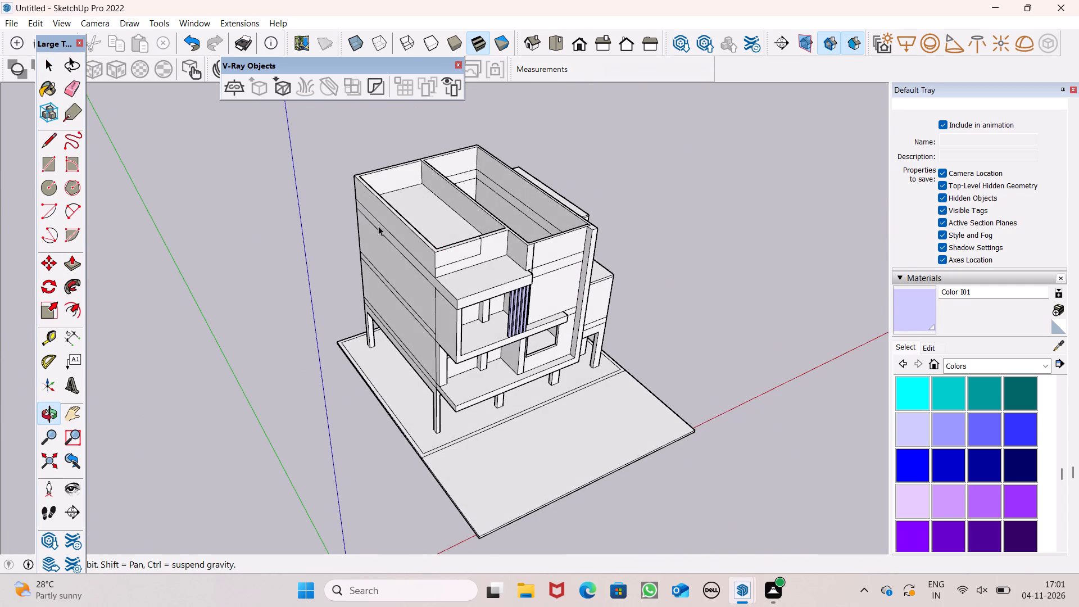
pyautogui.click(64, 264)
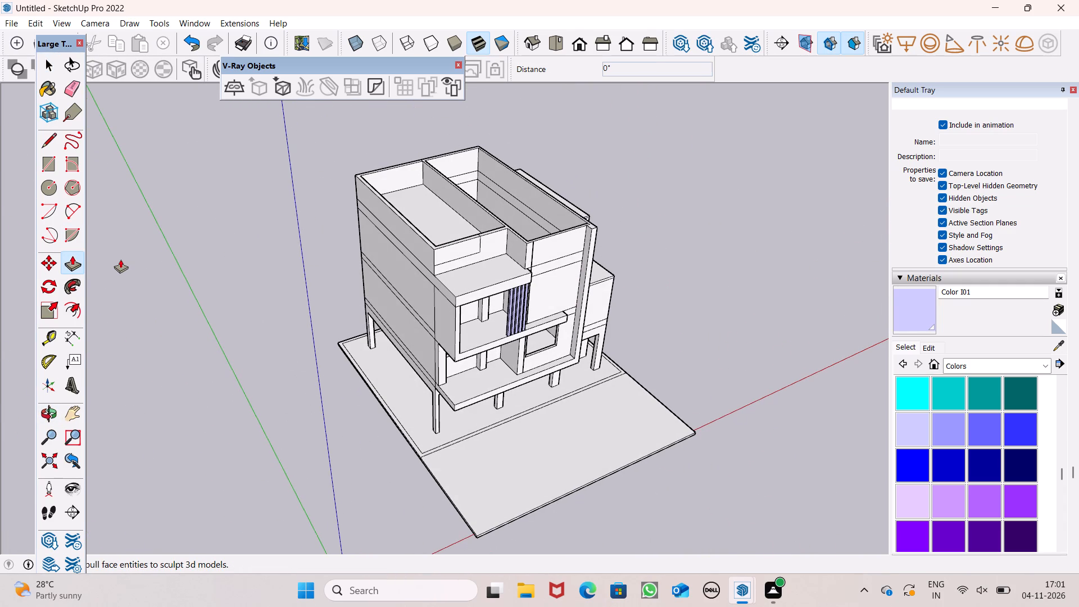
pyautogui.scroll(-2, 434, 215)
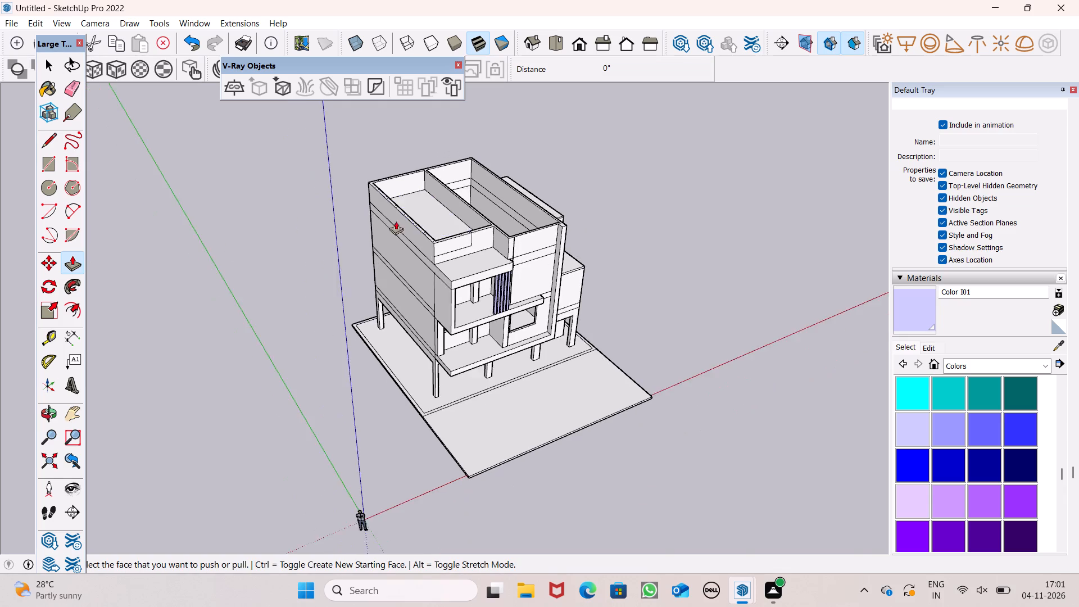
pyautogui.scroll(13, 388, 210)
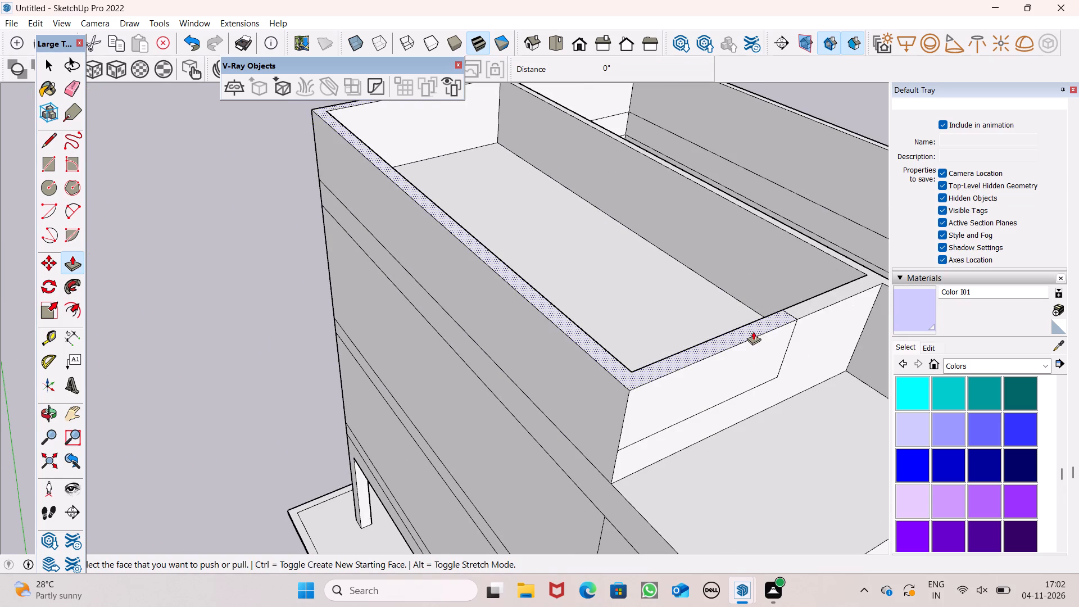
pyautogui.moveTo(753, 331); pyautogui.dragTo(745, 391)
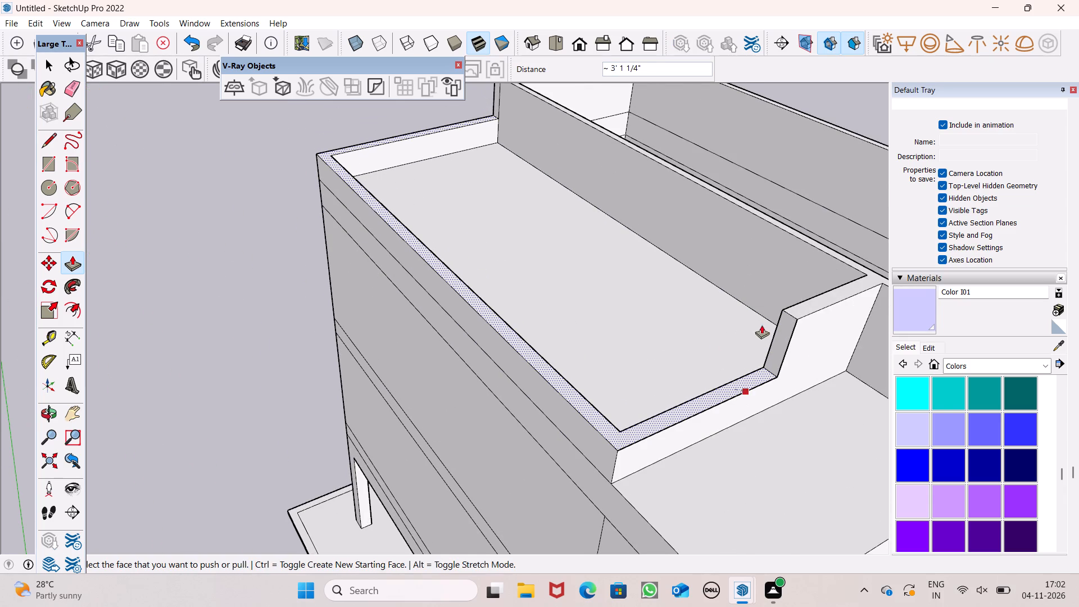
# Using the Tape Measure, place a guide about 4" in from the outer edge along the lowered front wall's top face.
pyautogui.scroll(-3, 761, 325)
pyautogui.moveTo(760, 342); pyautogui.dragTo(683, 334, button='middle')
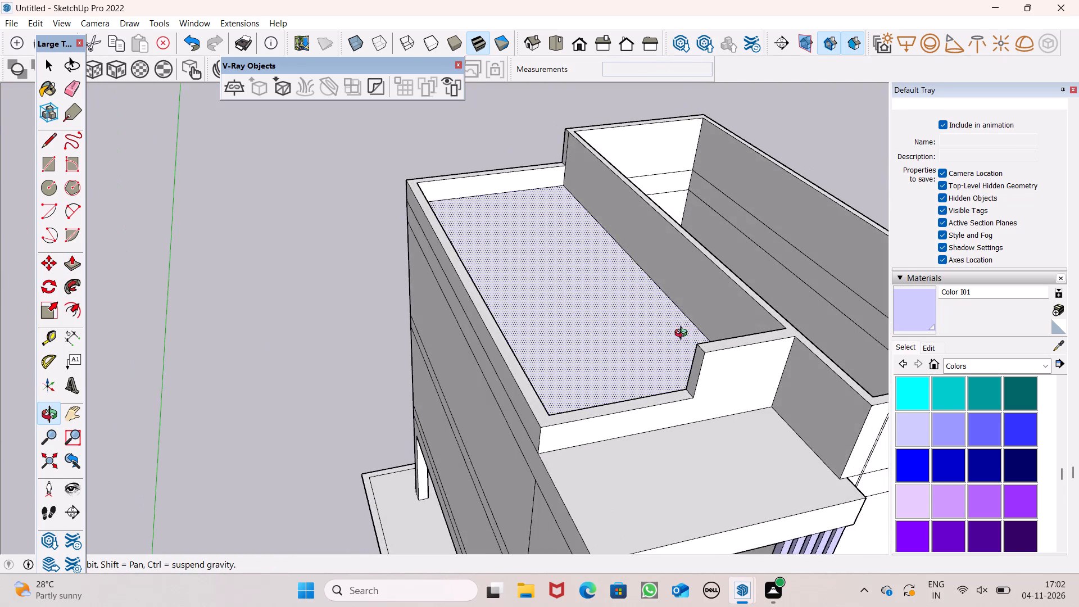
pyautogui.moveTo(683, 334); pyautogui.dragTo(683, 334, button='middle')
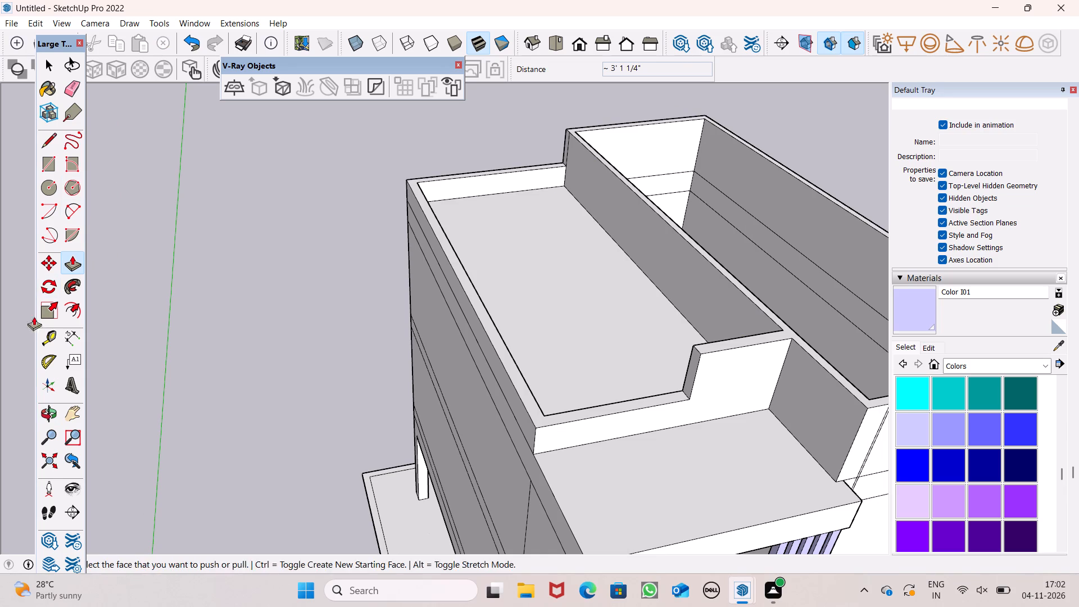
pyautogui.moveTo(46, 342); pyautogui.dragTo(56, 333)
pyautogui.scroll(1, 466, 232)
pyautogui.scroll(-1, 466, 232)
pyautogui.moveTo(475, 268); pyautogui.dragTo(483, 297, button='middle')
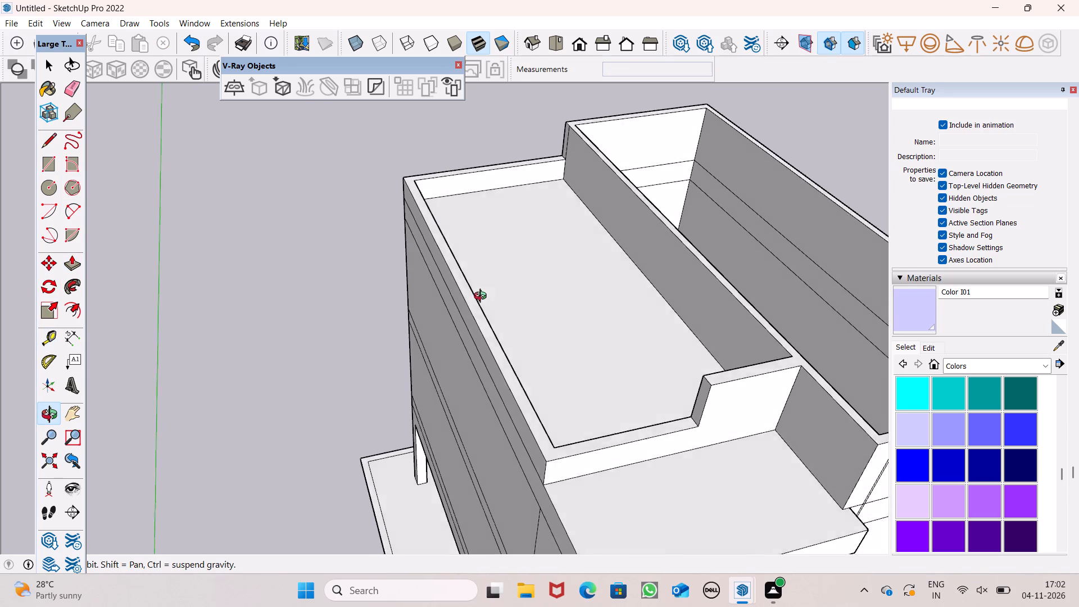
pyautogui.moveTo(483, 297); pyautogui.dragTo(399, 277, button='middle')
pyautogui.scroll(4, 465, 372)
pyautogui.scroll(4, 539, 466)
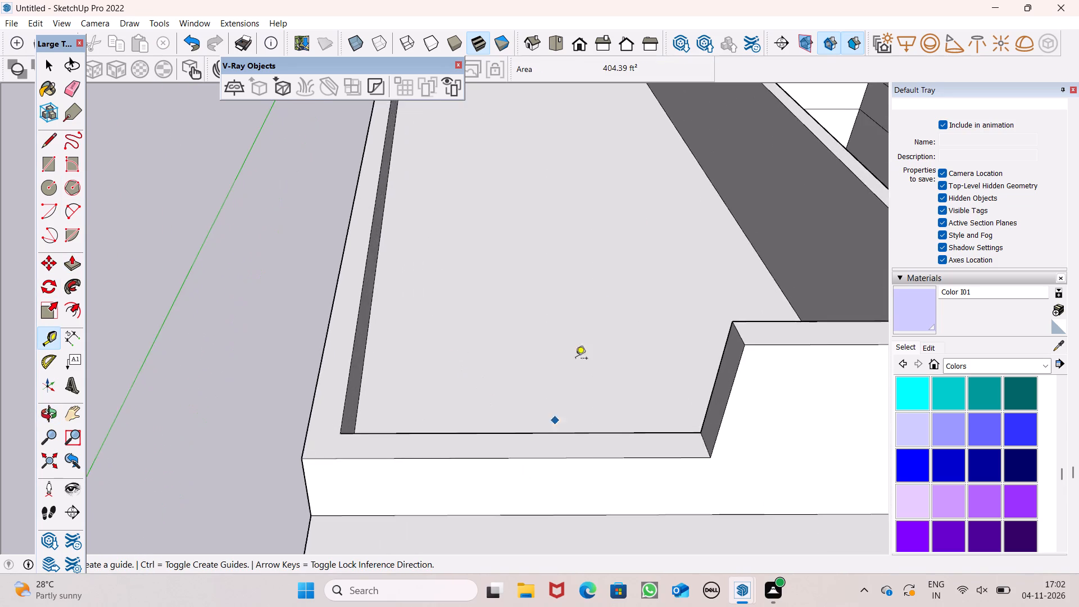
pyautogui.scroll(-6, 653, 220)
pyautogui.moveTo(646, 357); pyautogui.dragTo(642, 402, button='middle')
pyautogui.scroll(7, 609, 374)
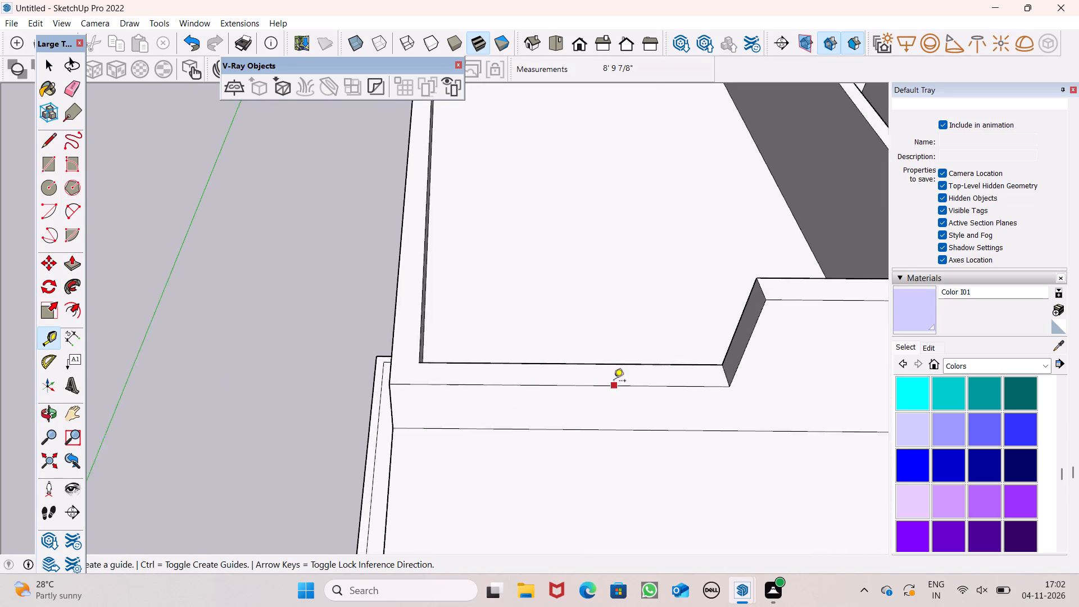
pyautogui.scroll(2, 614, 382)
pyautogui.click(631, 386)
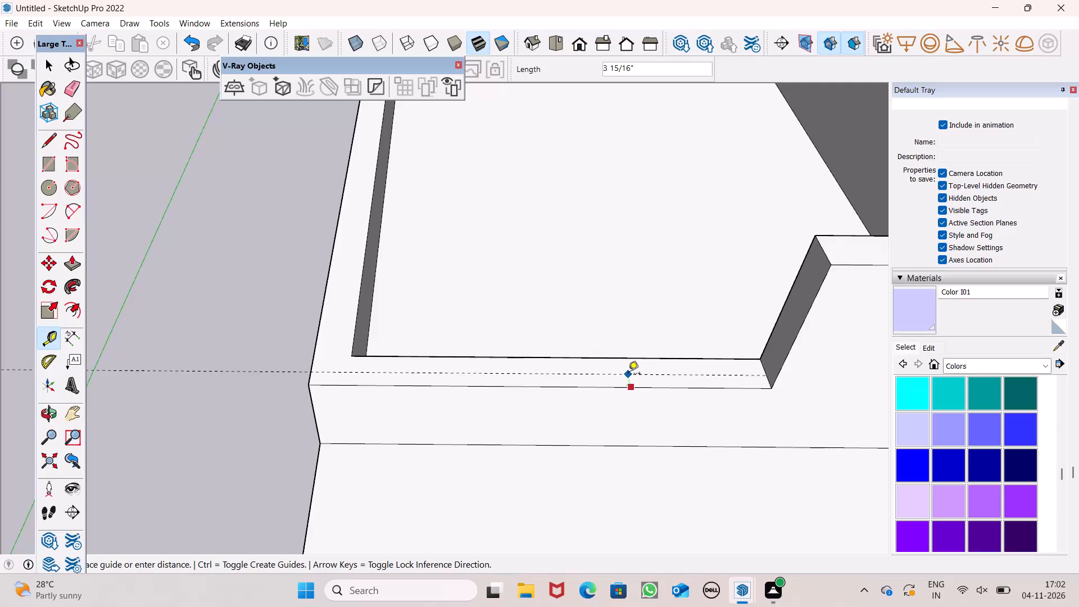
pyautogui.click(628, 374)
pyautogui.scroll(-5, 660, 319)
pyautogui.moveTo(680, 314); pyautogui.dragTo(681, 374, button='middle')
pyautogui.scroll(6, 625, 425)
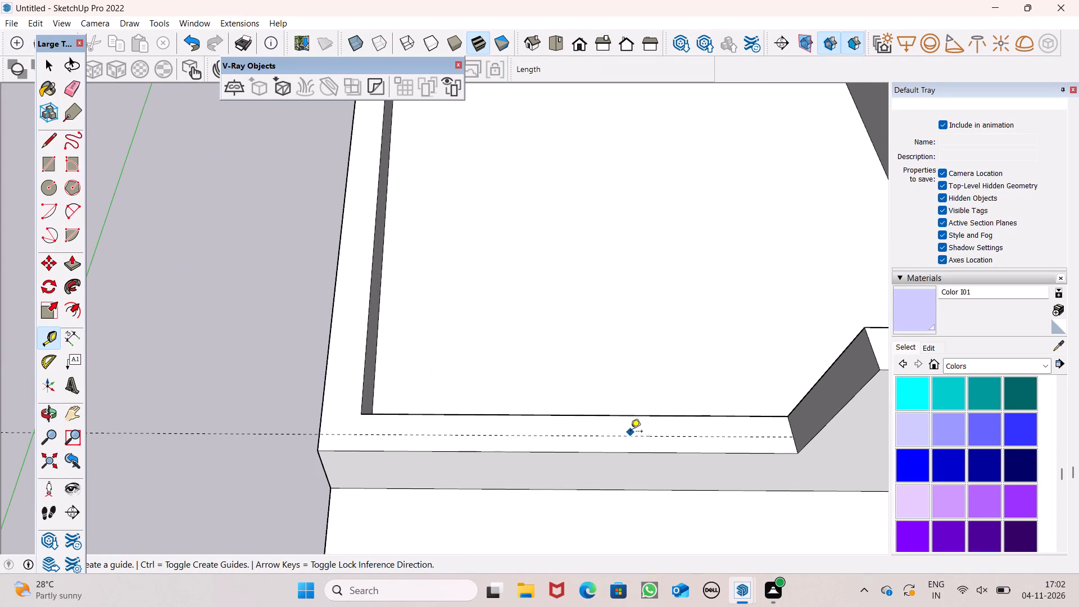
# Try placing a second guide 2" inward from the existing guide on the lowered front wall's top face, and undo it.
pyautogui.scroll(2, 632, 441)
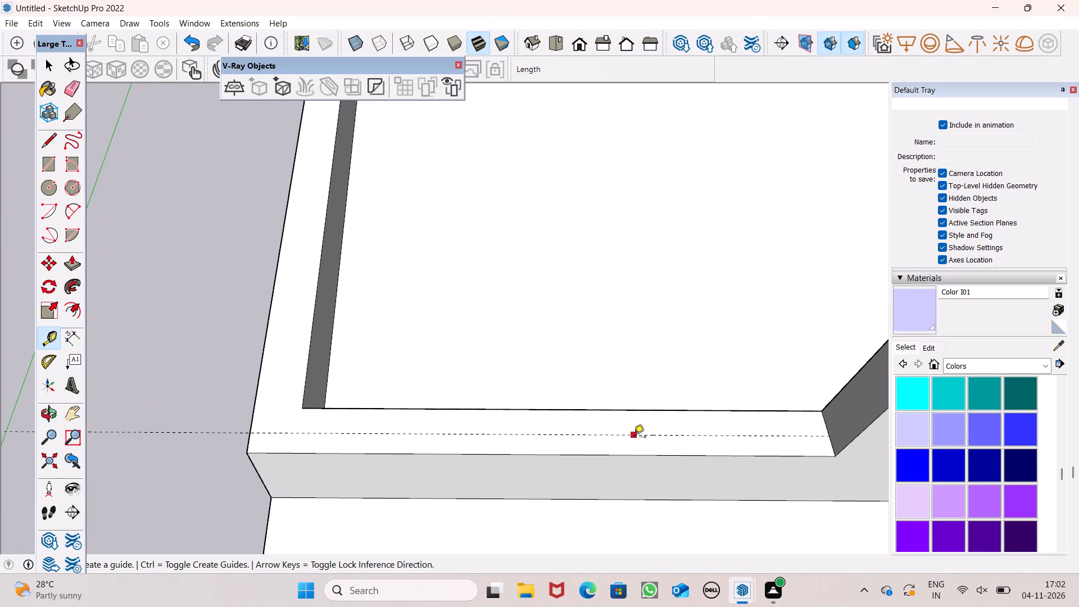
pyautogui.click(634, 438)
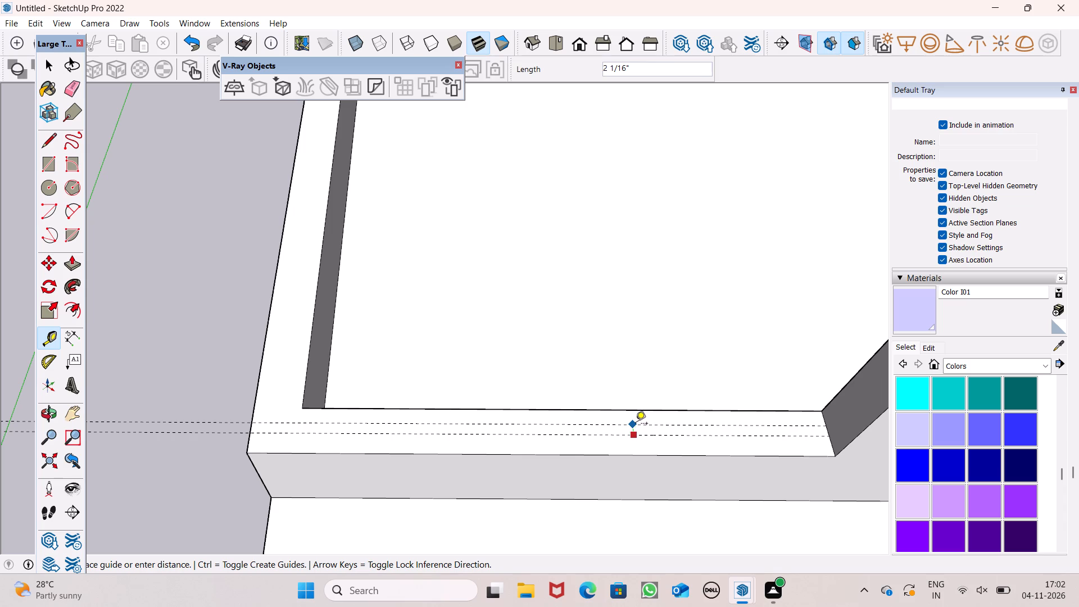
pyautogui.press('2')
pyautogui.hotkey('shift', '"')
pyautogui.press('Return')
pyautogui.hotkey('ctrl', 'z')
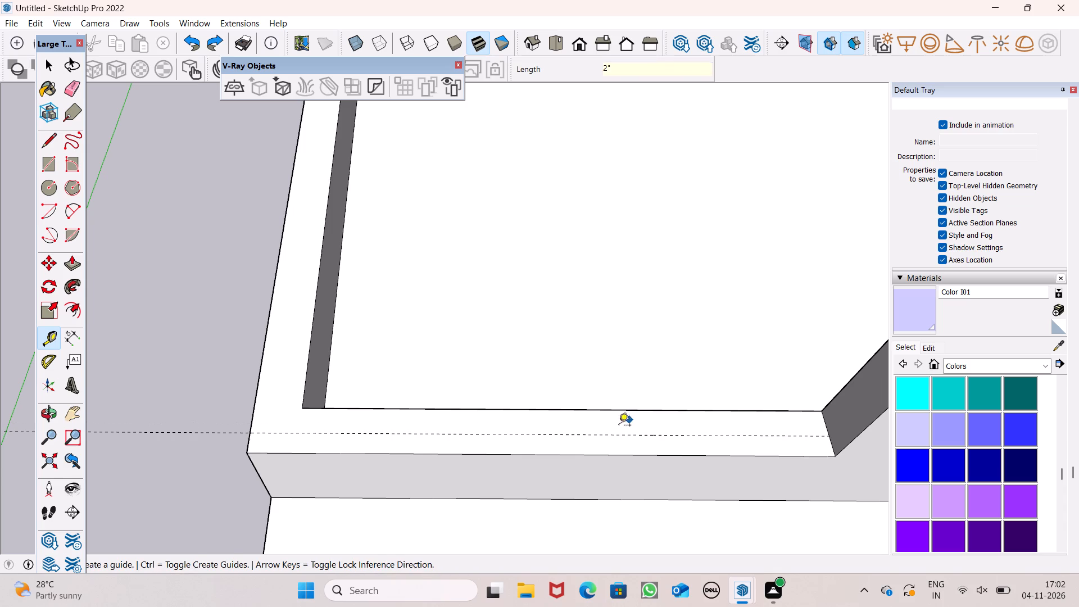
# Place a second guide 1" inward from the existing guide along the lowered front wall's top face.
pyautogui.click(614, 434)
pyautogui.press('1')
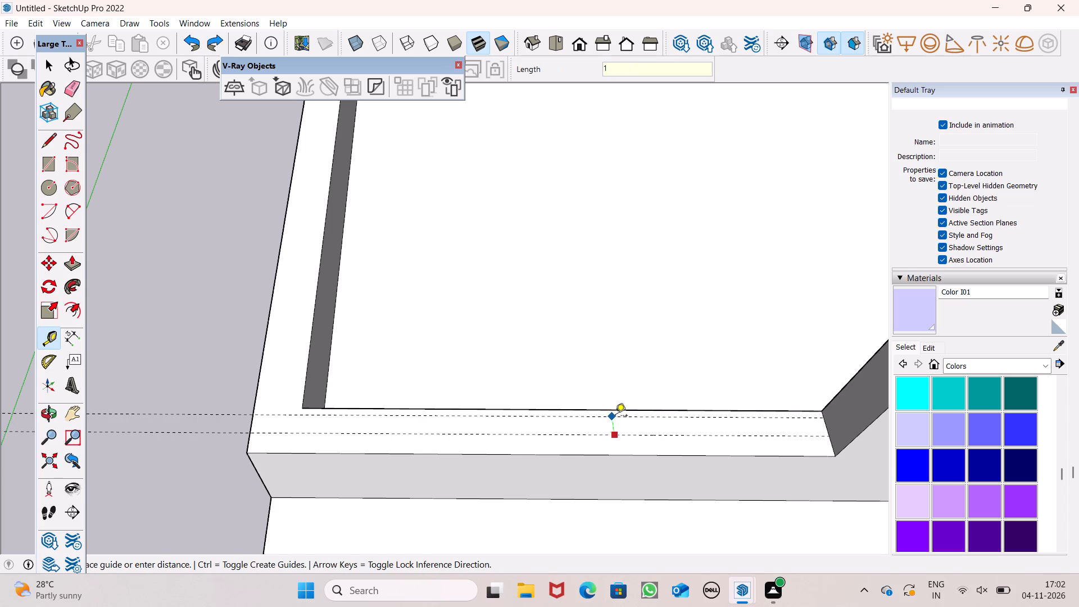
pyautogui.press("'")
pyautogui.press('BackSpace')
pyautogui.hotkey('shift', '"')
pyautogui.press('Return')
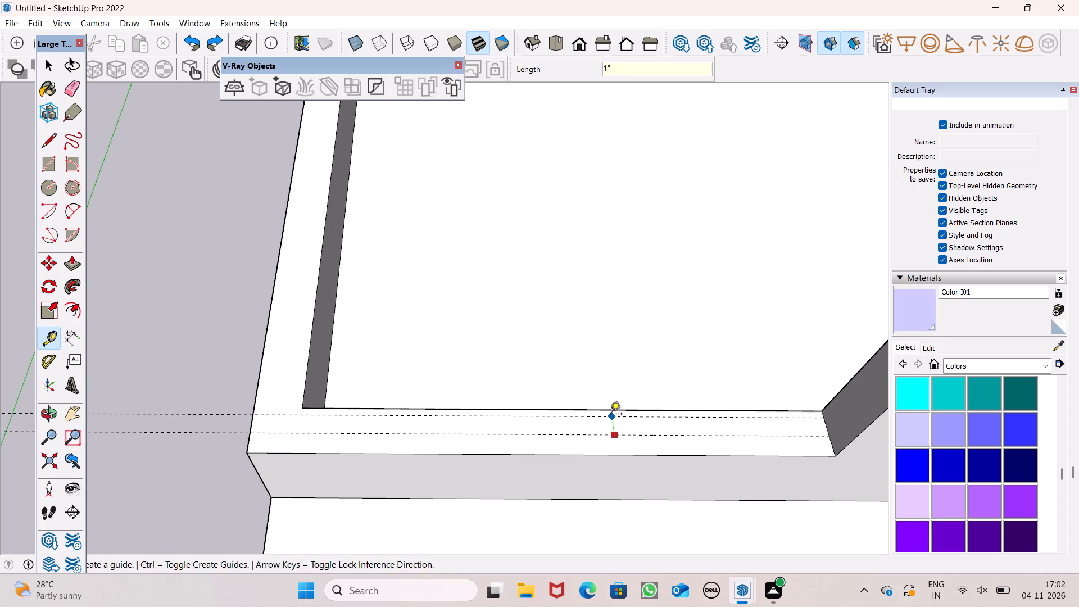
pyautogui.press('space')
# On the long side wall's top face, place a guide about 4 1/16" in from the outer edge and another 1" further inward.
pyautogui.scroll(-7, 686, 387)
pyautogui.scroll(-5, 530, 360)
pyautogui.moveTo(419, 368); pyautogui.dragTo(665, 396, button='middle')
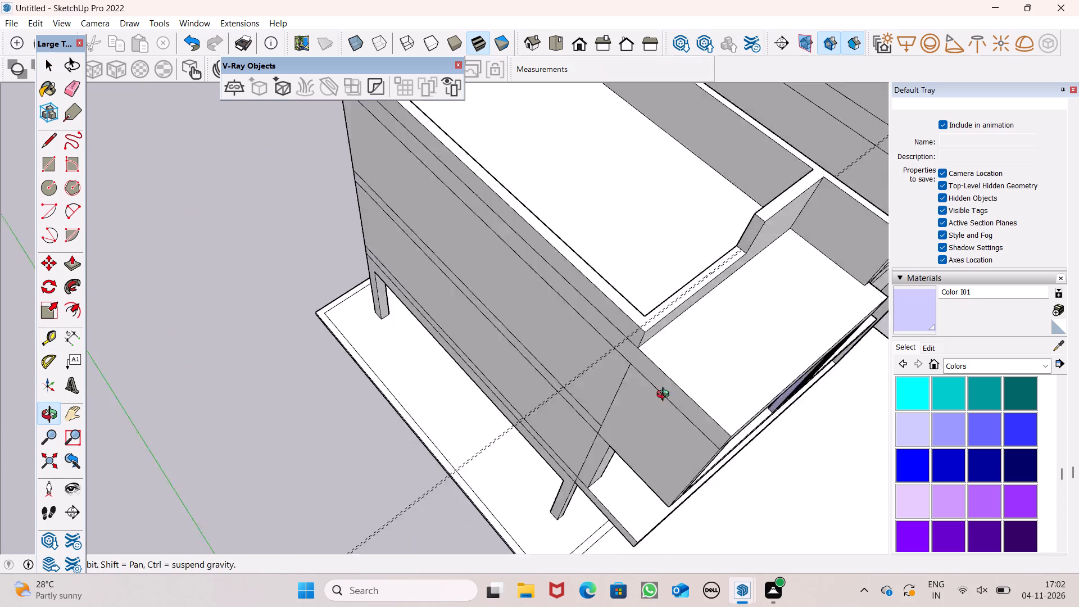
pyautogui.moveTo(665, 396); pyautogui.dragTo(867, 431, button='middle')
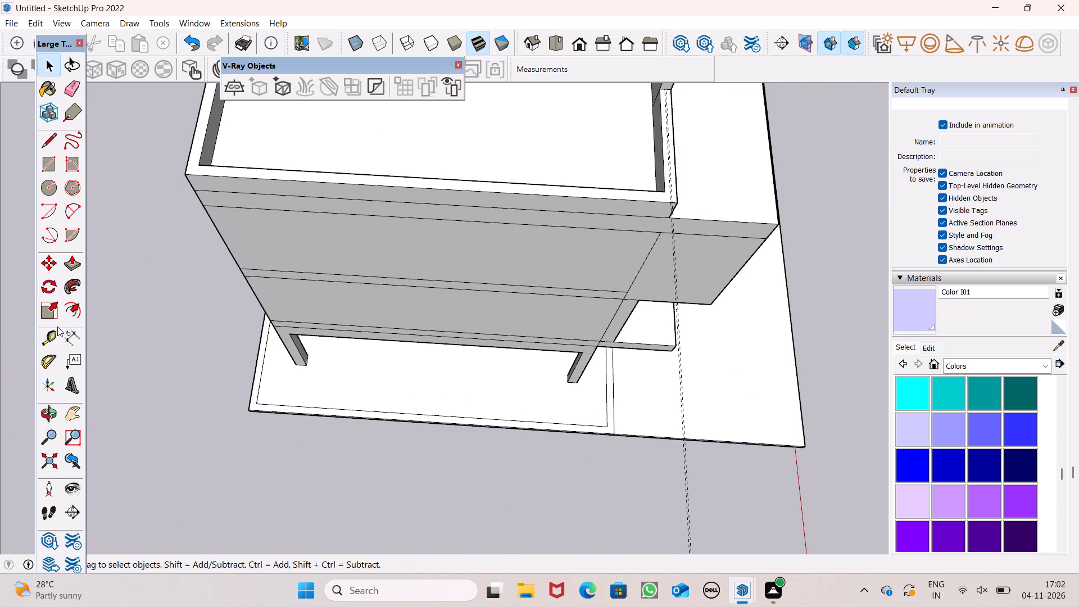
pyautogui.moveTo(45, 339); pyautogui.dragTo(59, 338)
pyautogui.scroll(1, 503, 230)
pyautogui.scroll(-1, 503, 231)
pyautogui.scroll(5, 653, 167)
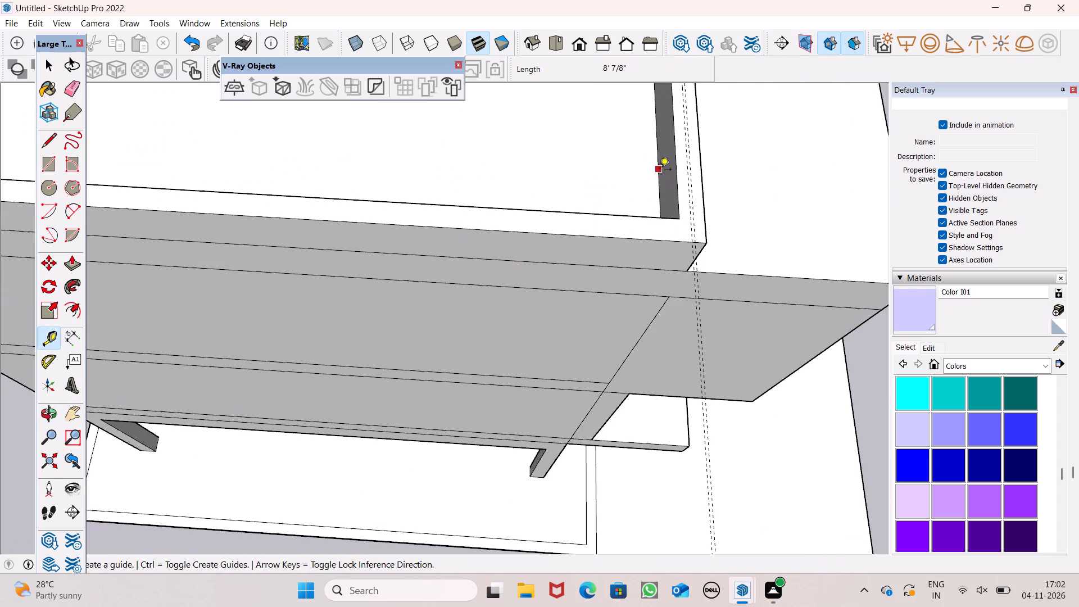
pyautogui.scroll(9, 659, 170)
pyautogui.click(634, 260)
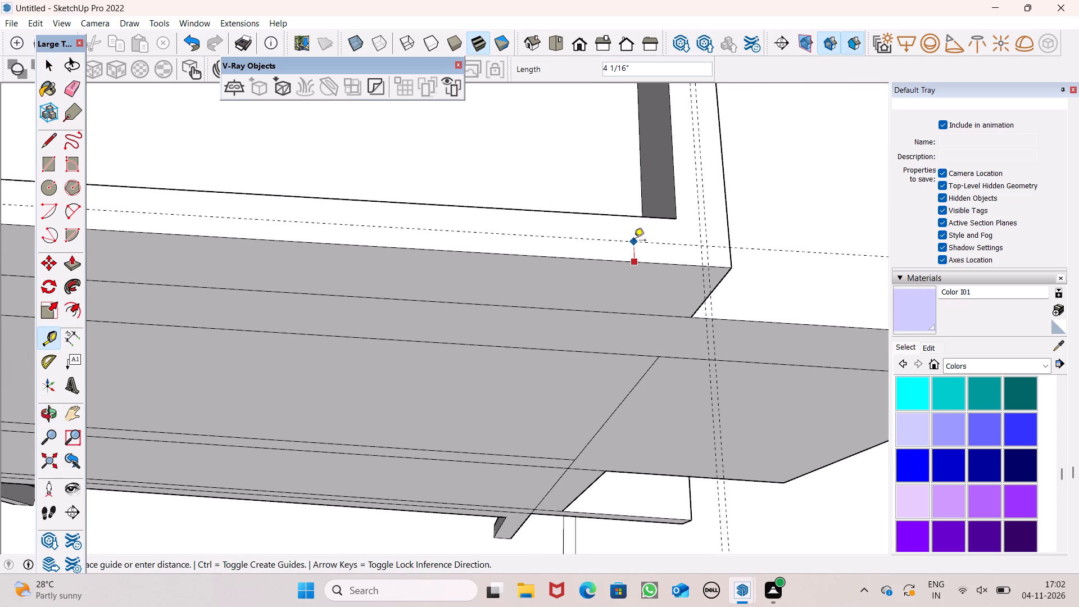
pyautogui.click(634, 241)
pyautogui.click(633, 242)
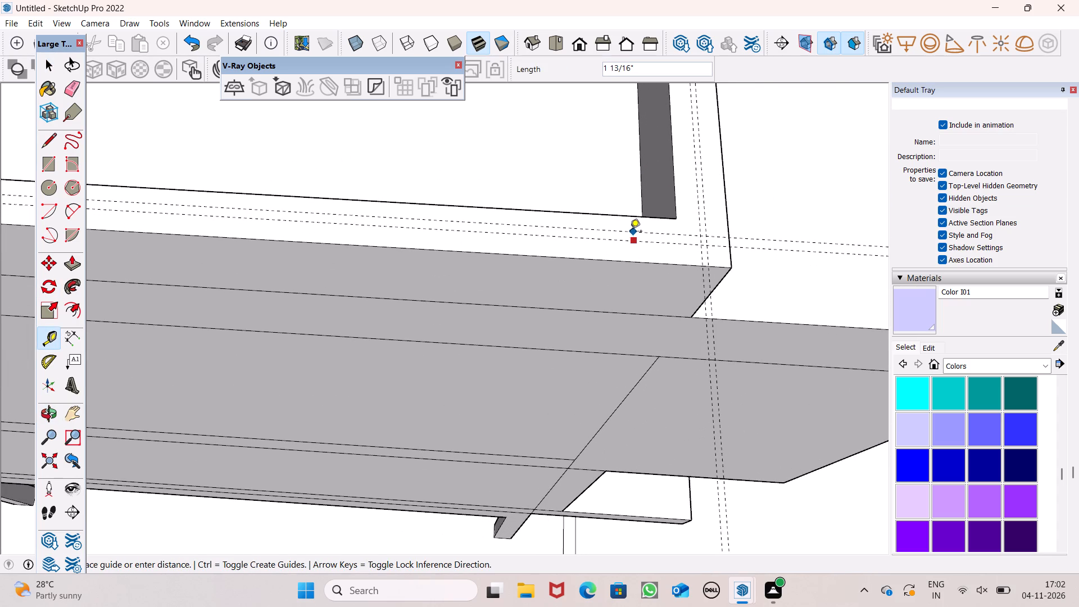
pyautogui.press('1')
pyautogui.hotkey('shift', '"')
pyautogui.press('Return')
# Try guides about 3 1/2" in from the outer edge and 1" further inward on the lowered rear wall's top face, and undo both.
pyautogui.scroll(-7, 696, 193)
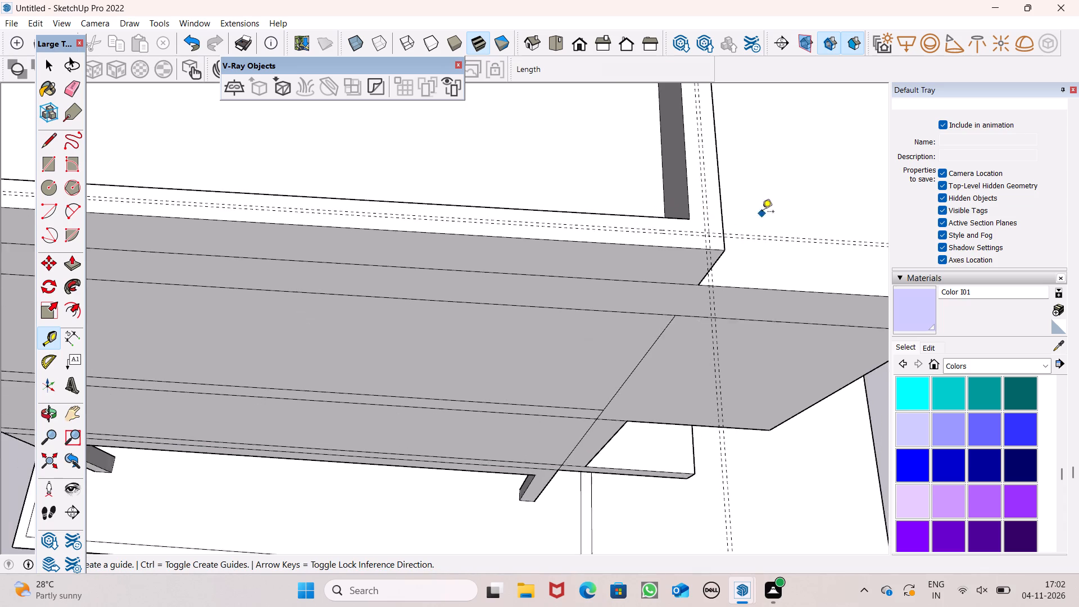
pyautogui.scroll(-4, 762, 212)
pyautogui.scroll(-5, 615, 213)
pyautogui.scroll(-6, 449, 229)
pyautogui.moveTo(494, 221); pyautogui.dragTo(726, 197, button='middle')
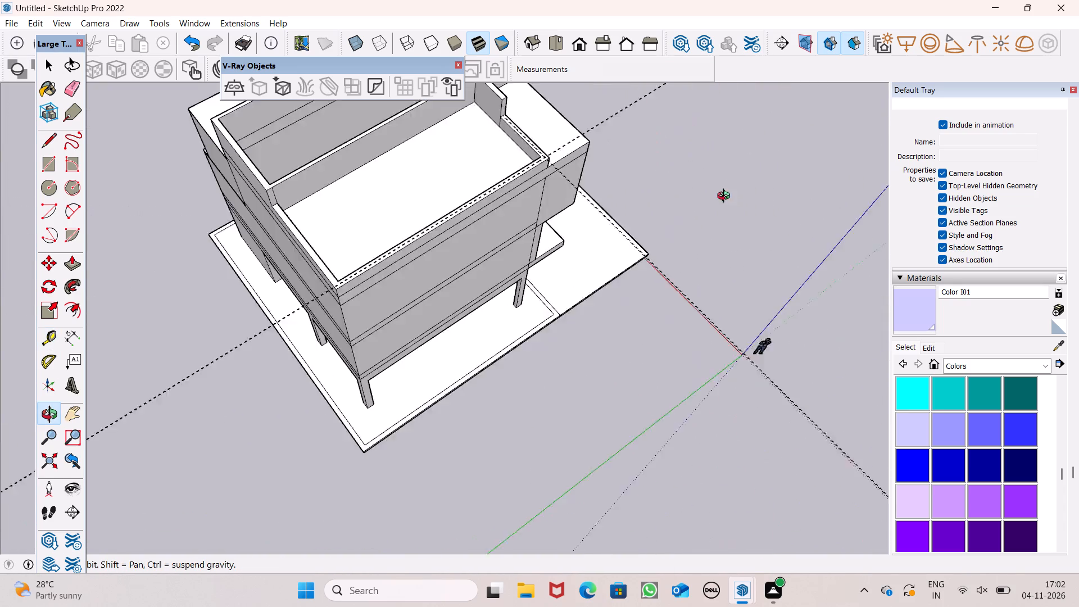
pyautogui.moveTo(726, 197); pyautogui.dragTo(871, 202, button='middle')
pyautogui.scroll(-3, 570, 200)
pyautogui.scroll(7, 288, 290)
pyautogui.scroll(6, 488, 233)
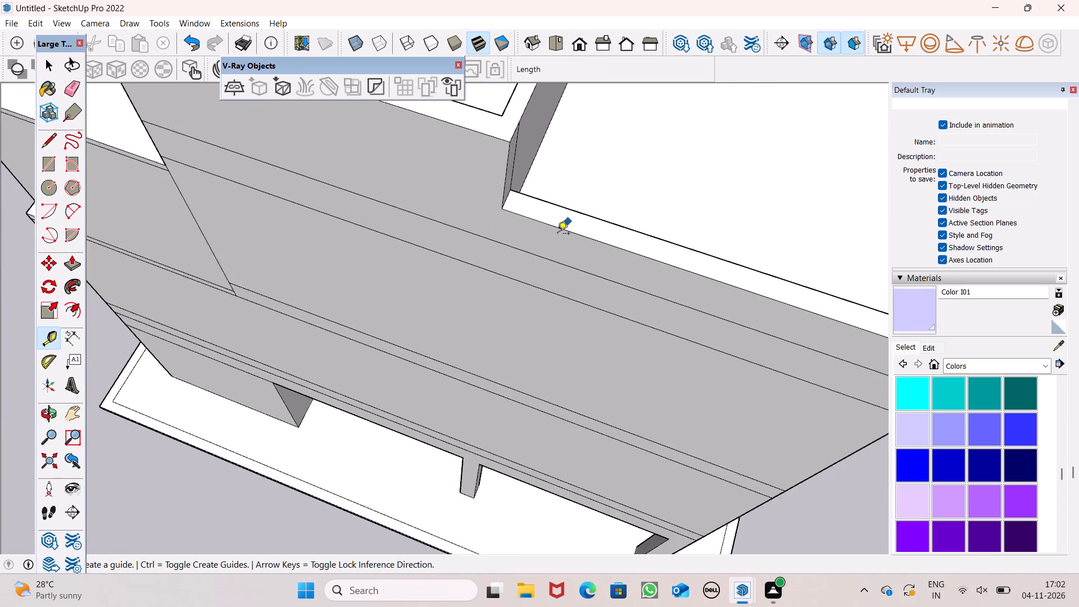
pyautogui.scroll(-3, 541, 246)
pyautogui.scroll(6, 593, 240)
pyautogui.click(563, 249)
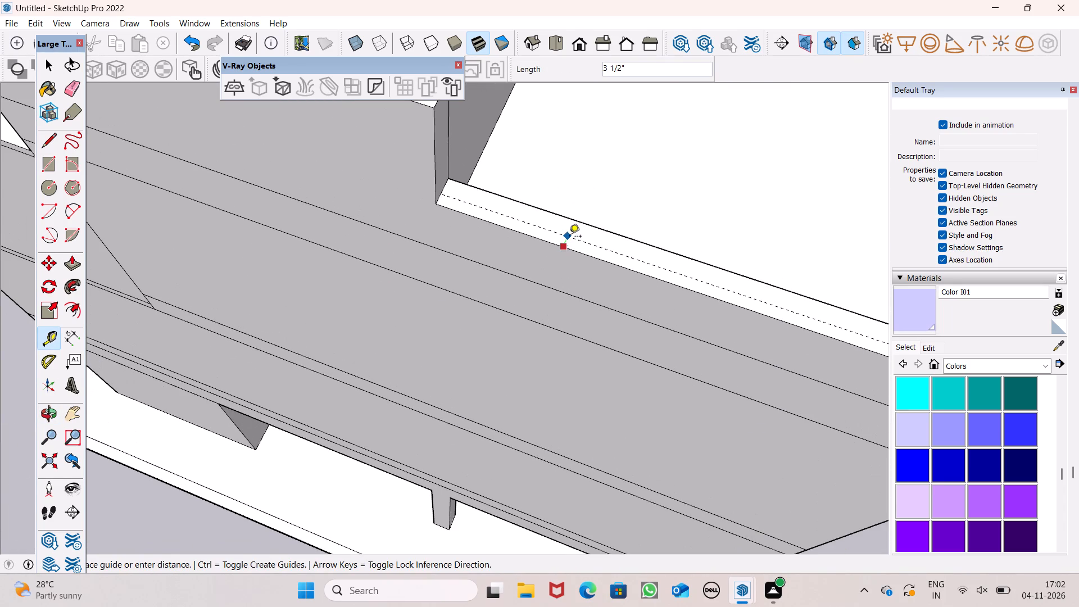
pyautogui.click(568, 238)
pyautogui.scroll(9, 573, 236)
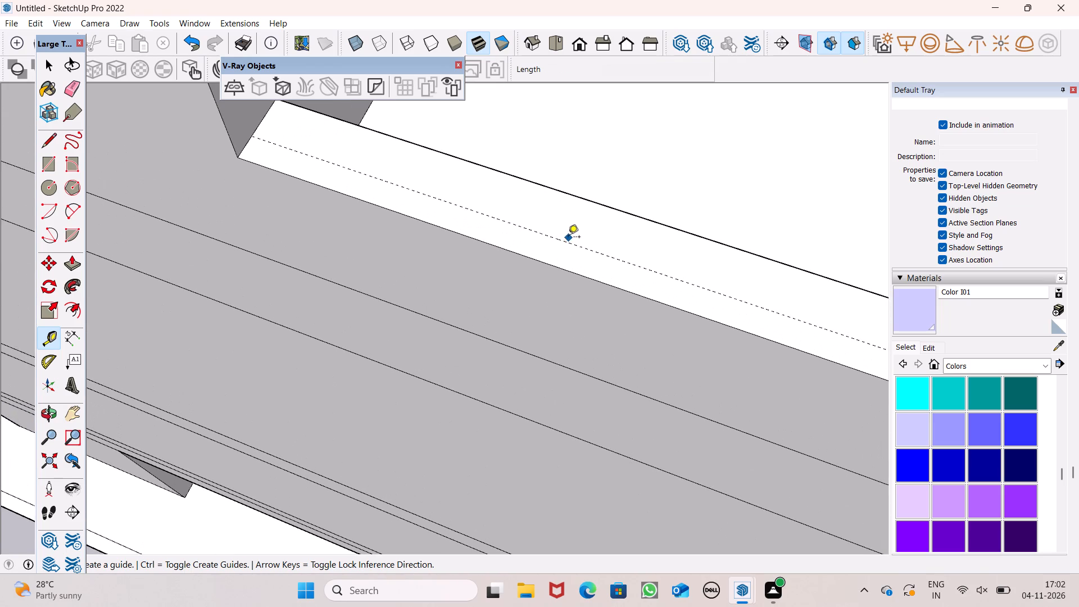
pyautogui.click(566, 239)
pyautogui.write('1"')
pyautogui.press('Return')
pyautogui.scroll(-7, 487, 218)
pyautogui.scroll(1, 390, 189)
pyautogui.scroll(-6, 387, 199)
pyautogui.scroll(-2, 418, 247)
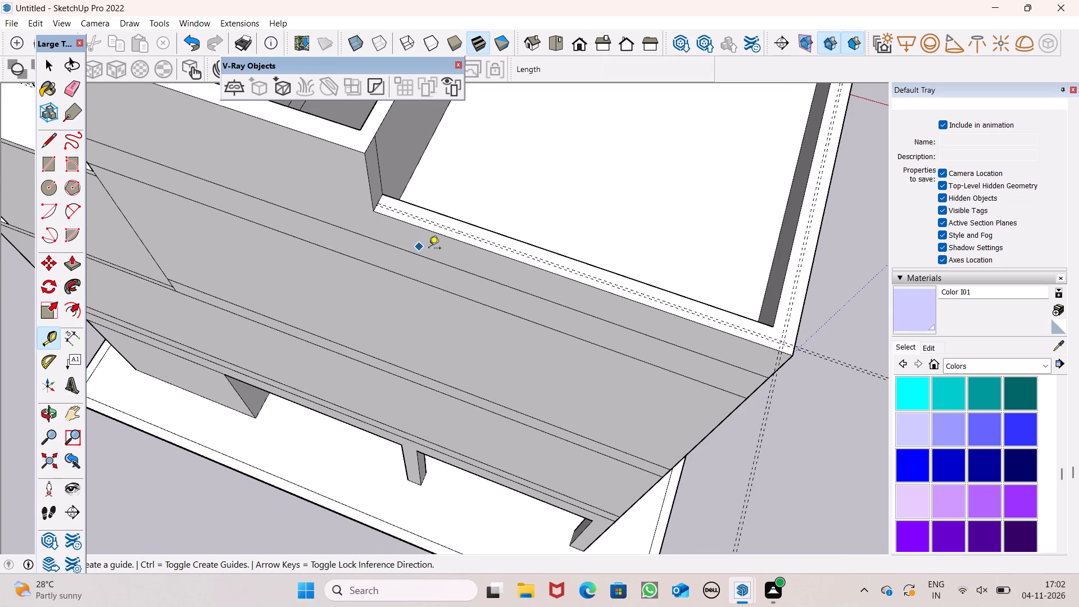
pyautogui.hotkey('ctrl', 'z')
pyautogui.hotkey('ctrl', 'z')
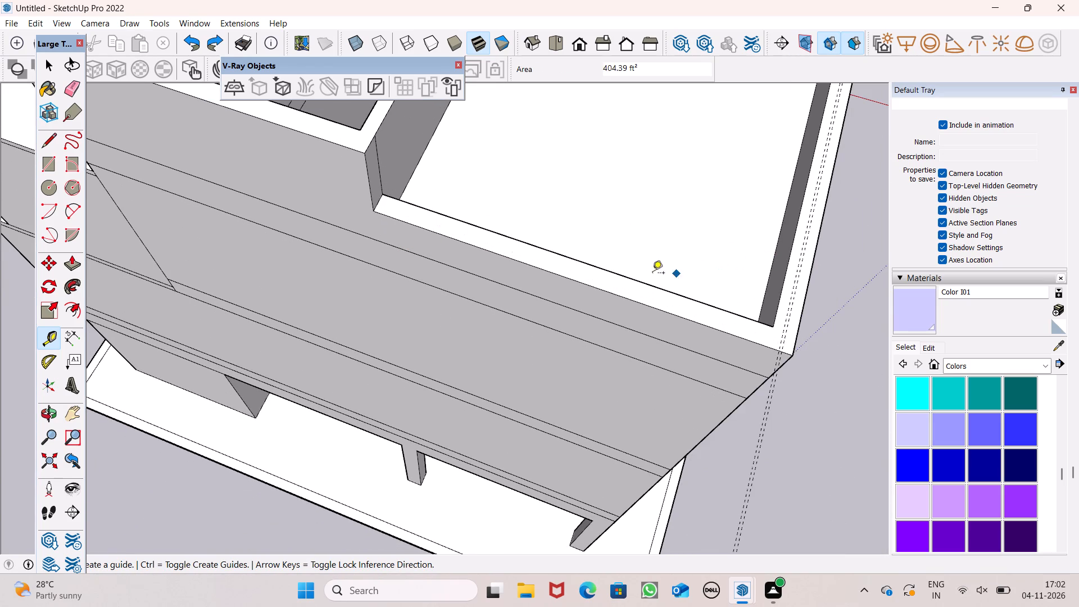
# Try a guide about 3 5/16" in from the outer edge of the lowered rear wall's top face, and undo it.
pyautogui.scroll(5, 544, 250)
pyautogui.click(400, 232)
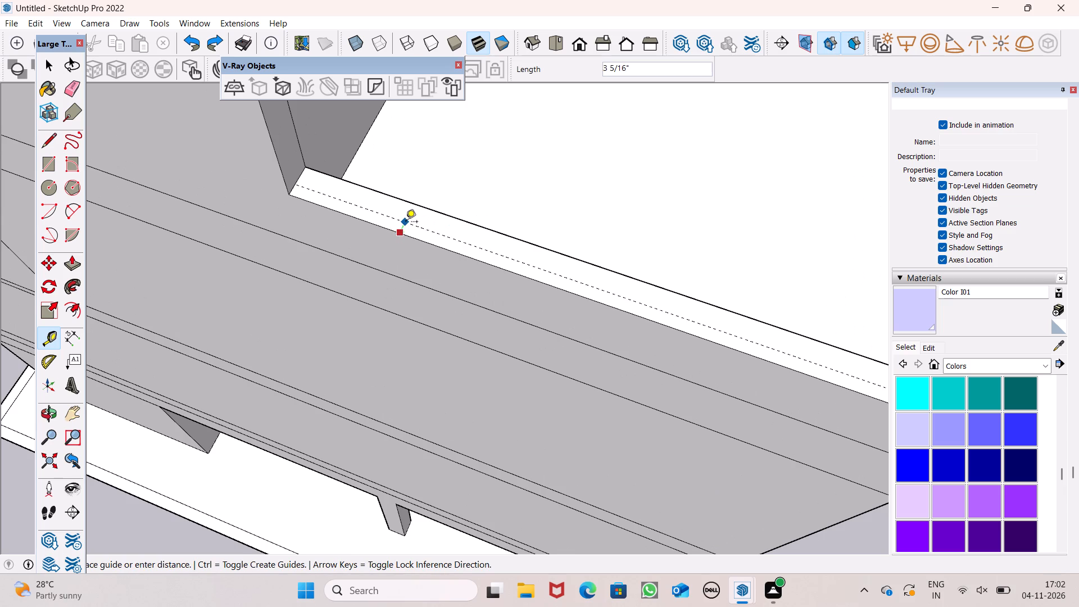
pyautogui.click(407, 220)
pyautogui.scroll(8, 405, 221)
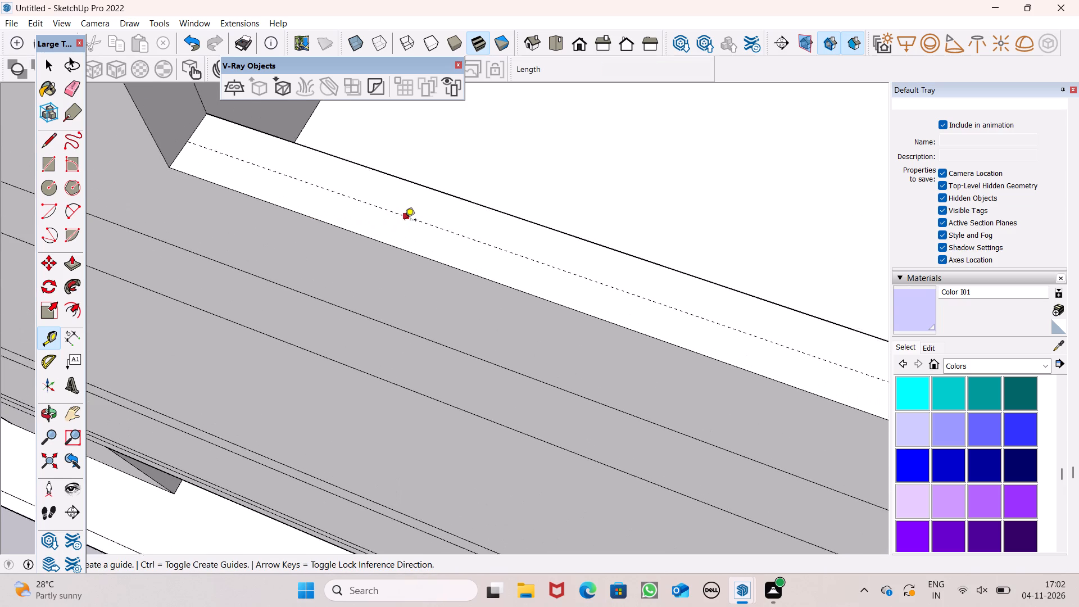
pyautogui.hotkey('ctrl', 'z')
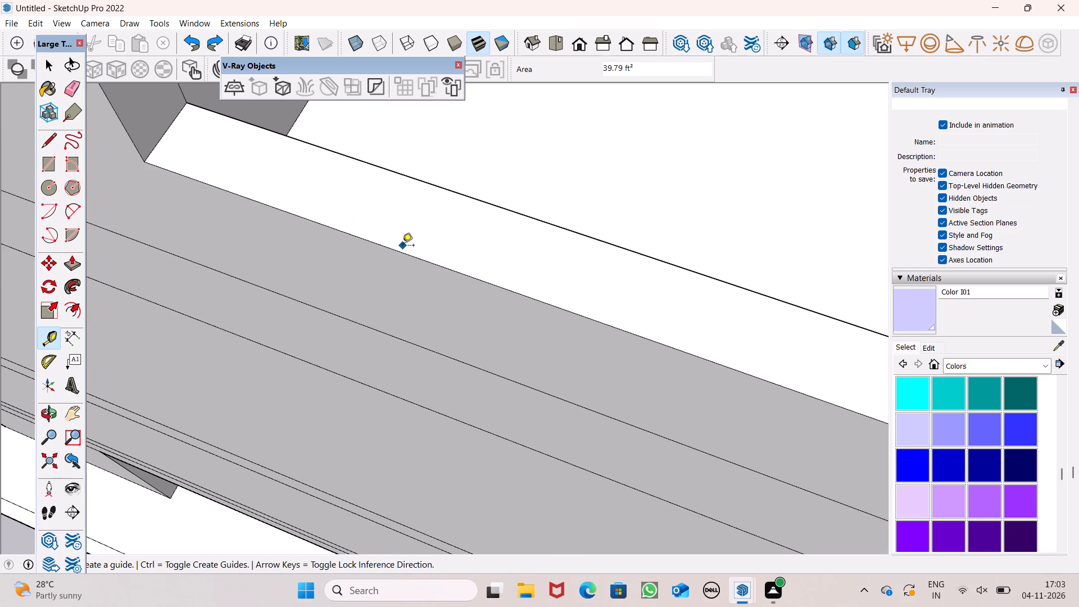
# On the lowered rear wall's top face, place a guide about 4 3/16" in from the outer edge and another 1" further inward.
pyautogui.click(401, 251)
pyautogui.click(428, 224)
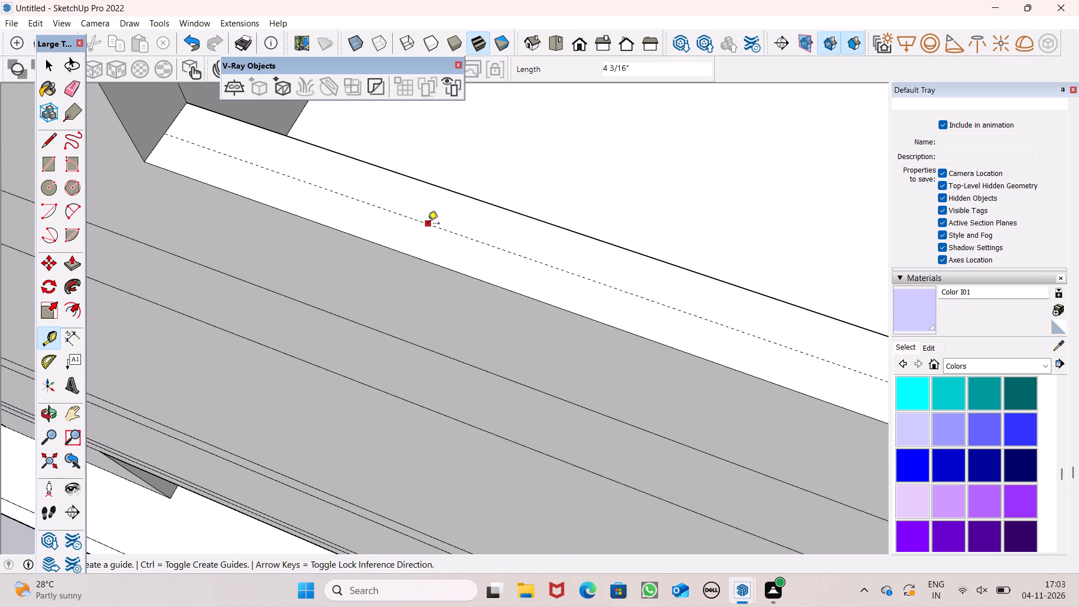
pyautogui.click(428, 224)
pyautogui.write('1"')
pyautogui.press('Return')
pyautogui.scroll(-5, 412, 210)
pyautogui.press('space')
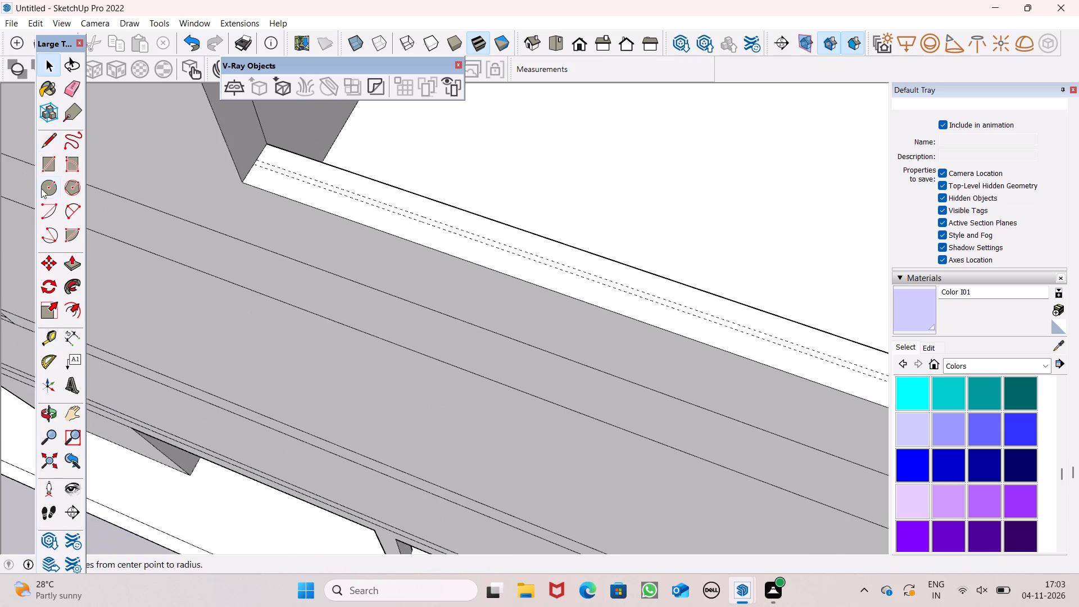
# Draw a 1" by 13' 10 3/4" rectangle between the guides on the rear wall's top face, from the taller wall to the corner.
pyautogui.click(38, 157)
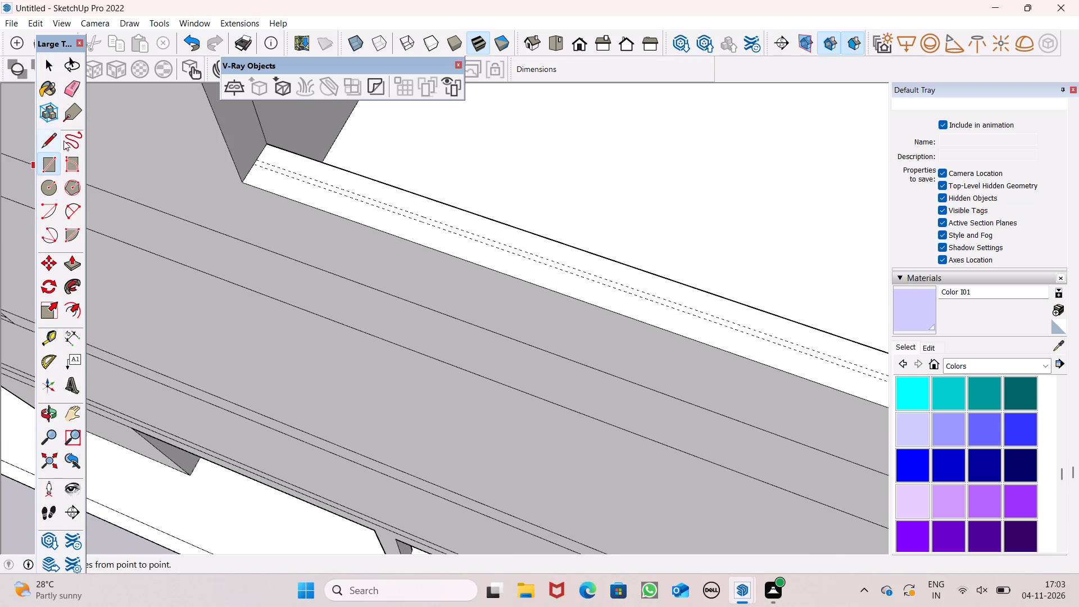
pyautogui.scroll(-7, 203, 102)
pyautogui.moveTo(285, 225); pyautogui.dragTo(386, 228, button='middle')
pyautogui.scroll(5, 267, 183)
pyautogui.scroll(-7, 320, 144)
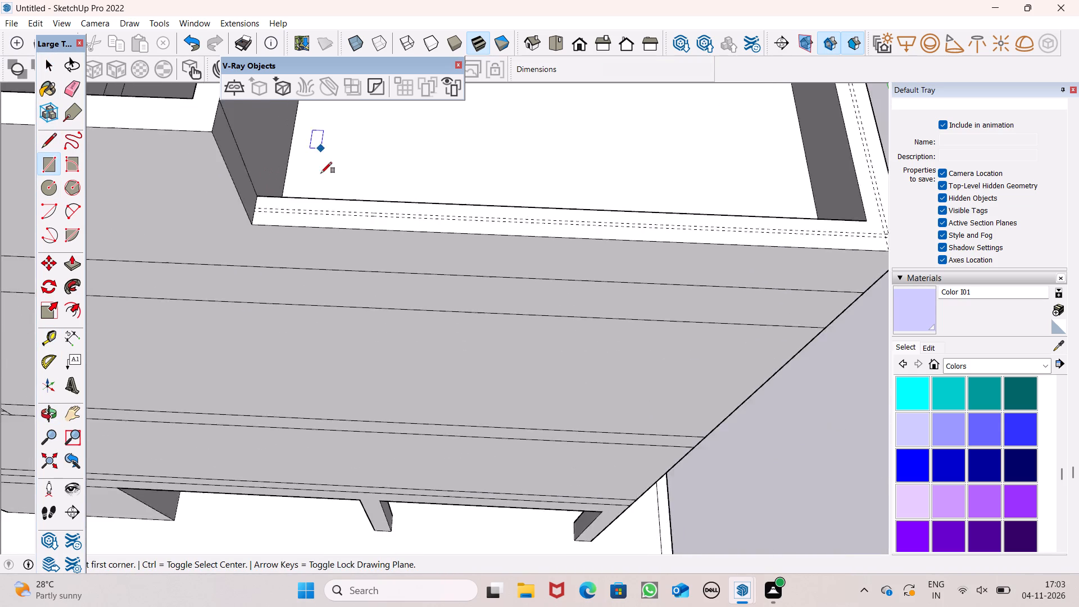
pyautogui.scroll(7, 299, 196)
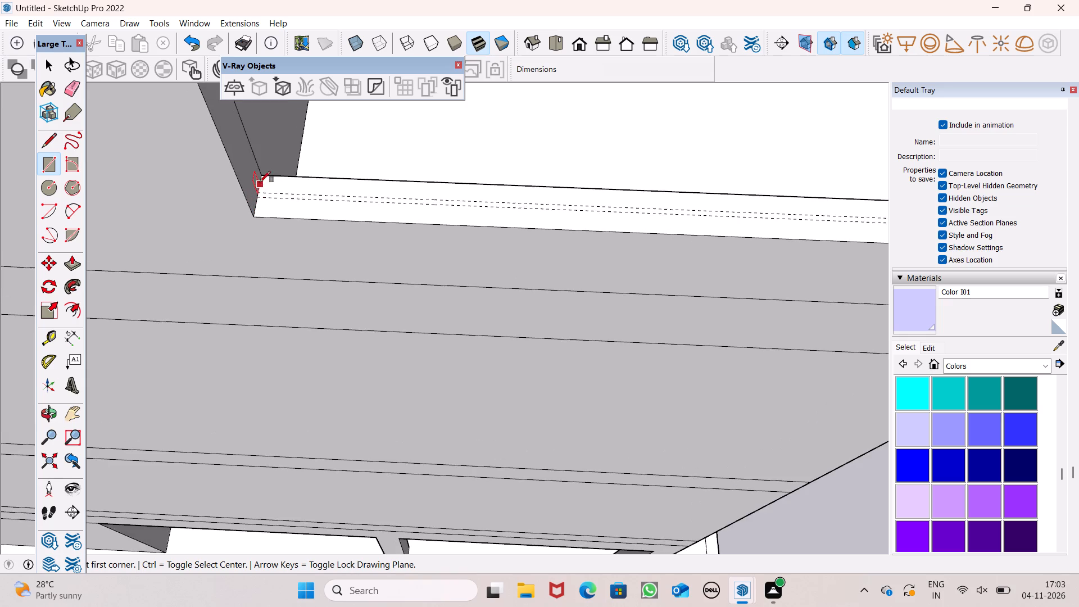
pyautogui.scroll(10, 259, 201)
pyautogui.scroll(7, 246, 124)
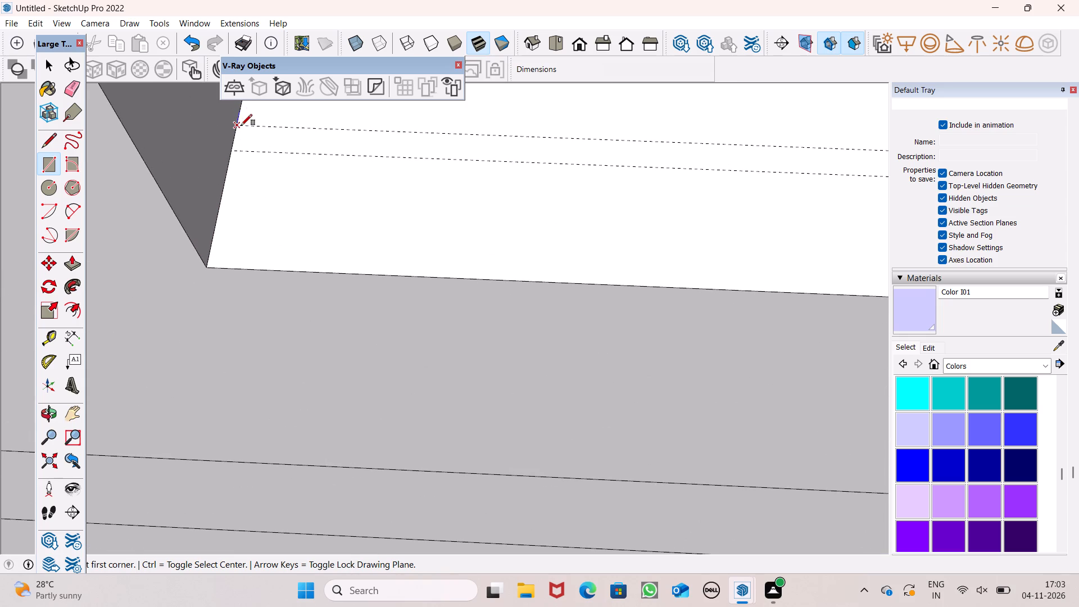
pyautogui.click(241, 125)
pyautogui.scroll(-8, 387, 201)
pyautogui.scroll(-7, 343, 171)
pyautogui.scroll(-3, 297, 237)
pyautogui.scroll(-7, 380, 197)
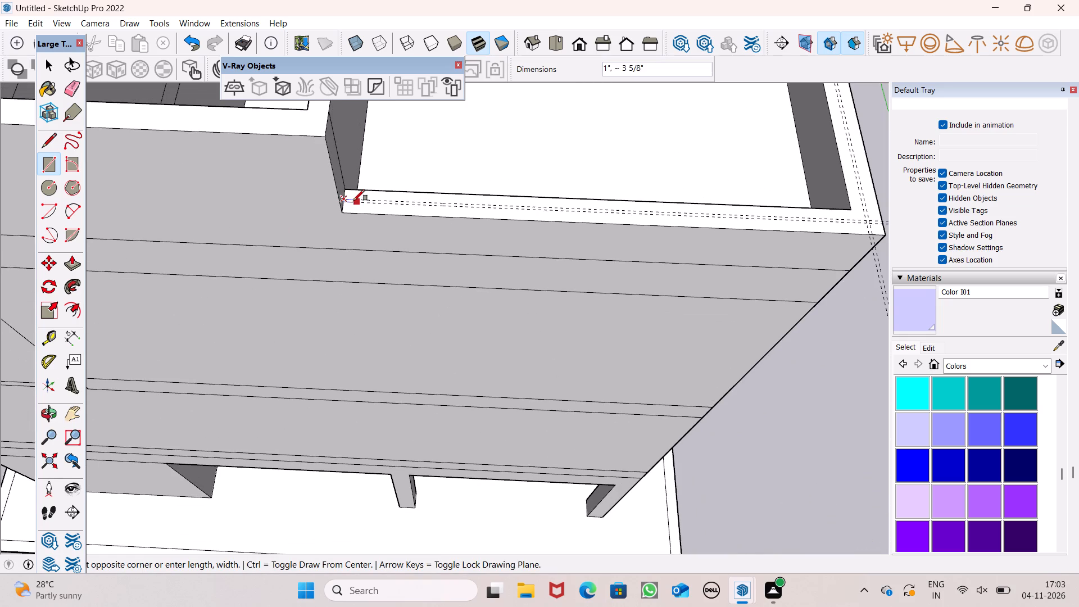
pyautogui.scroll(-6, 323, 220)
pyautogui.scroll(8, 649, 161)
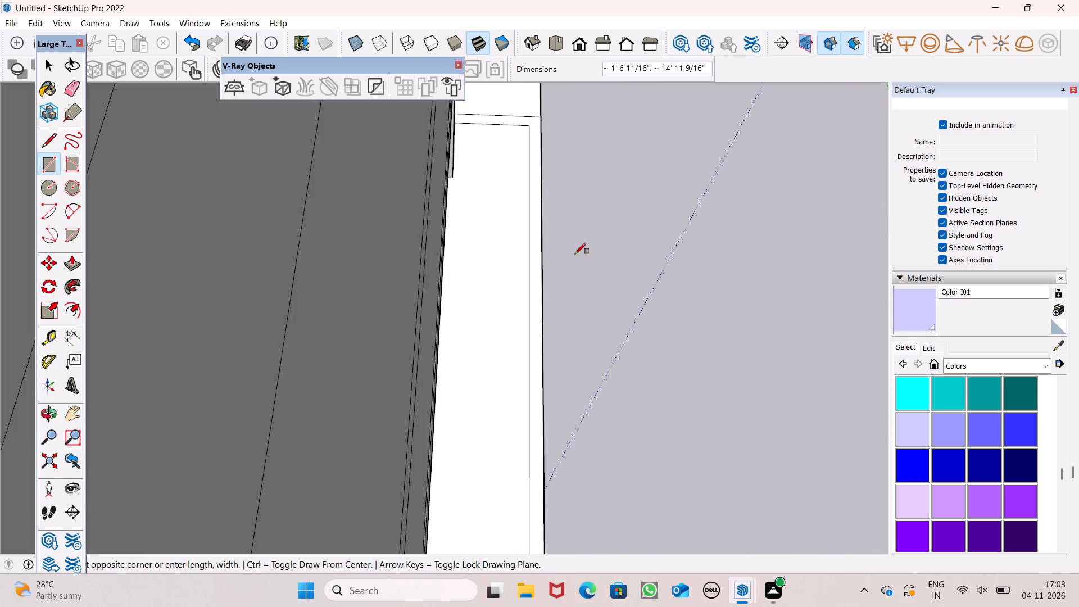
pyautogui.scroll(-7, 575, 254)
pyautogui.scroll(15, 555, 292)
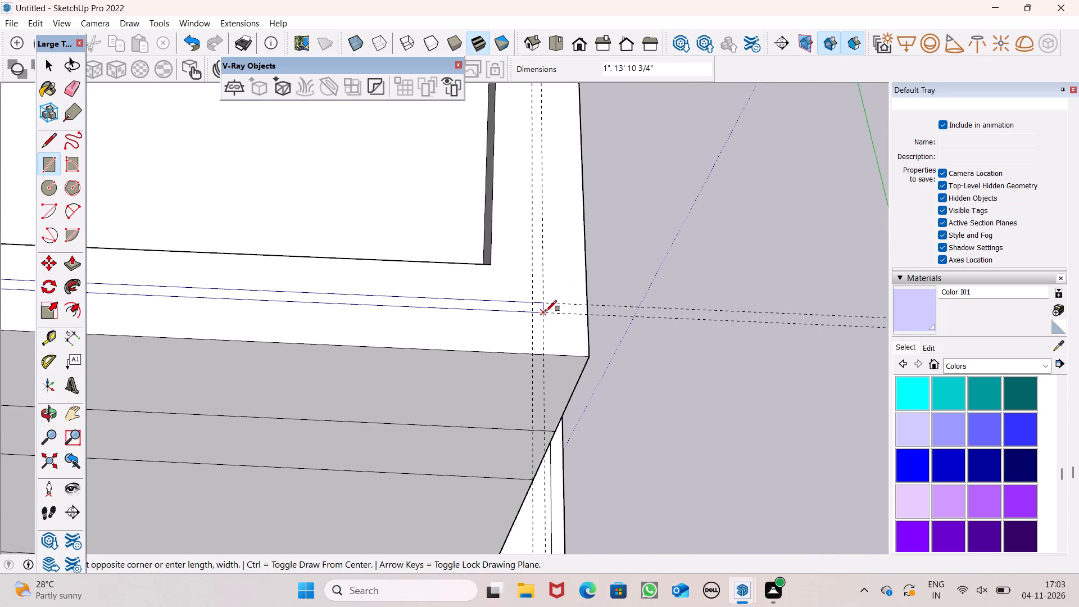
pyautogui.click(546, 311)
# Draw a 30' 9 3/4" by 1" rectangle between the guides along the long side wall's top face, corner to corner.
pyautogui.click(544, 315)
pyautogui.scroll(-6, 544, 324)
pyautogui.scroll(-5, 642, 303)
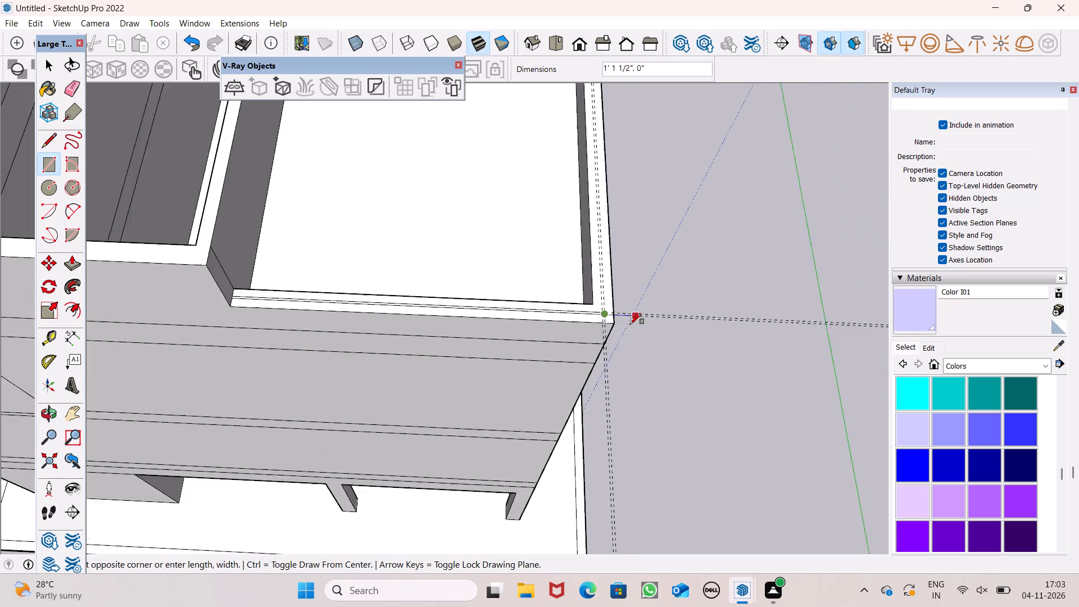
pyautogui.scroll(-3, 630, 324)
pyautogui.scroll(1, 575, 294)
pyautogui.scroll(-5, 574, 296)
pyautogui.moveTo(664, 309); pyautogui.dragTo(161, 266, button='middle')
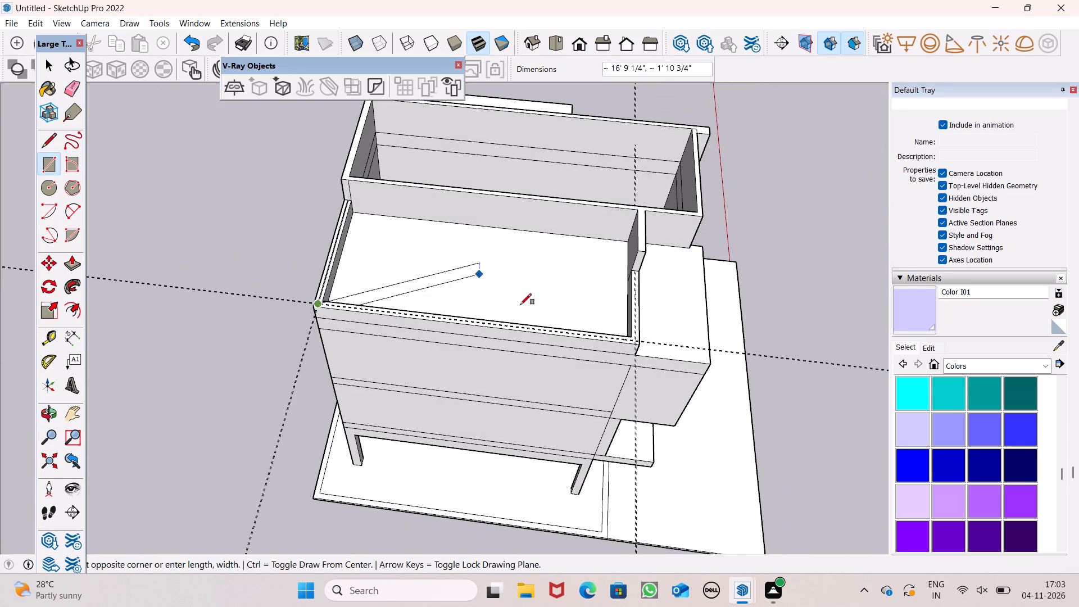
pyautogui.scroll(16, 611, 337)
pyautogui.scroll(4, 685, 346)
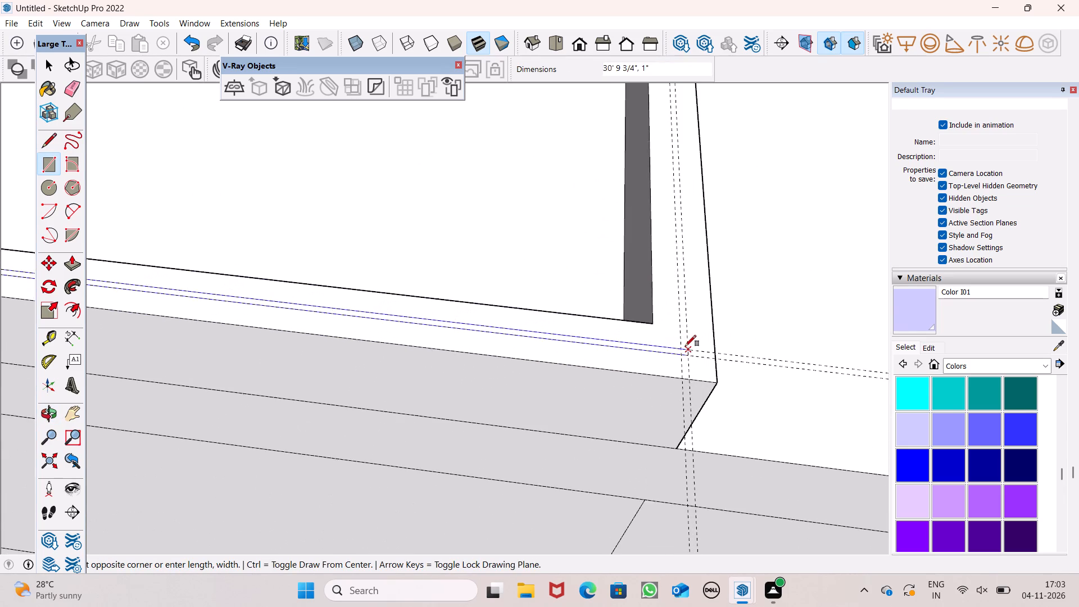
pyautogui.scroll(2, 685, 346)
pyautogui.click(688, 349)
# Draw a 1" by 8' 5 13/16" rectangle between the guides on the lowered front wall's top face, from the taller section to the corner.
pyautogui.scroll(-5, 675, 393)
pyautogui.scroll(-7, 628, 338)
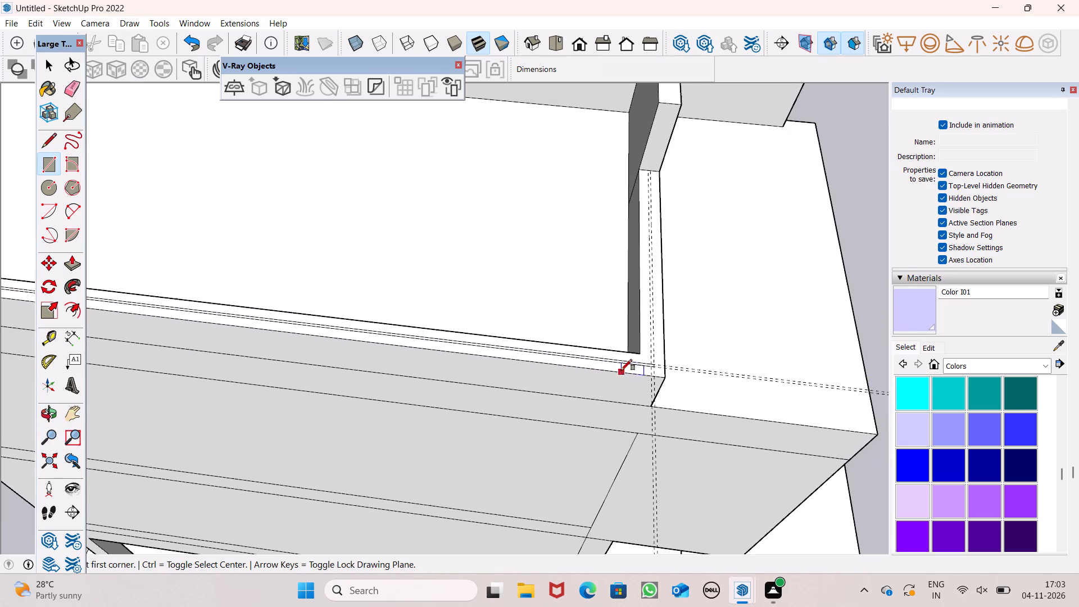
pyautogui.scroll(7, 655, 169)
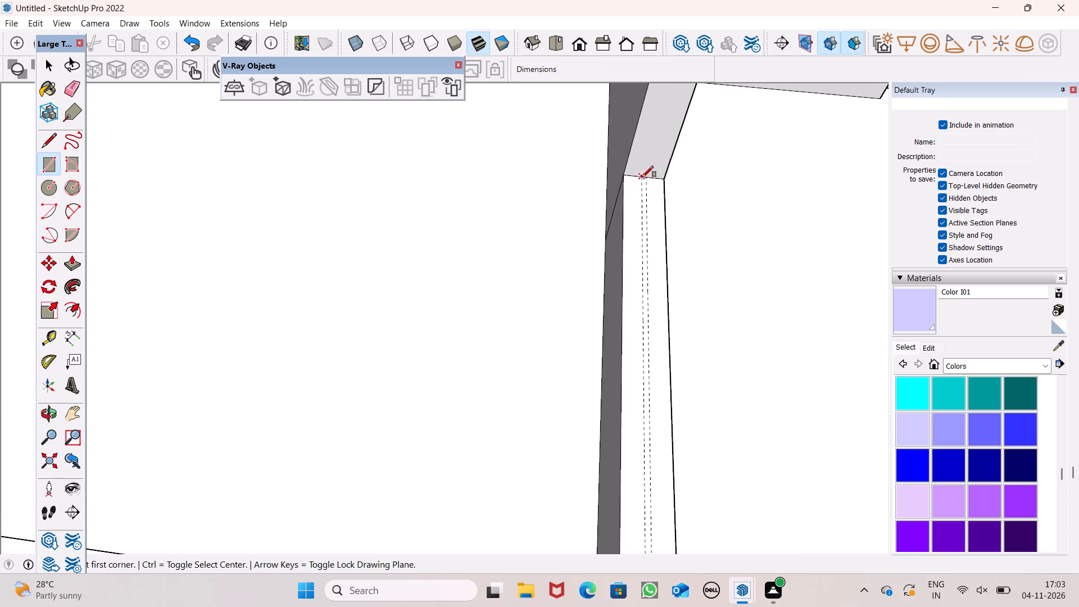
pyautogui.click(642, 176)
pyautogui.scroll(-6, 679, 193)
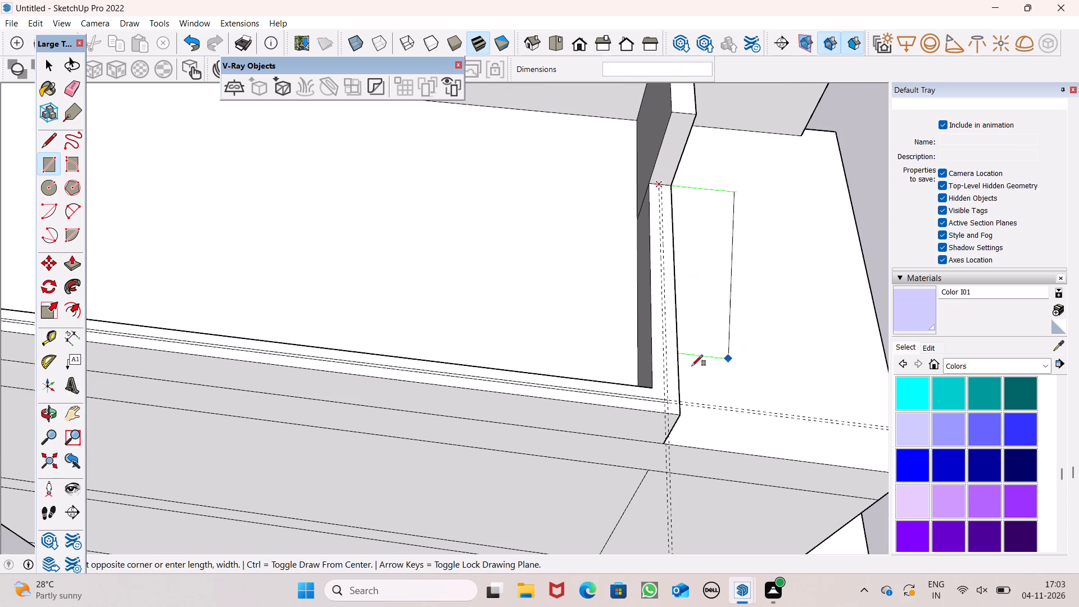
pyautogui.scroll(5, 668, 386)
pyautogui.click(669, 414)
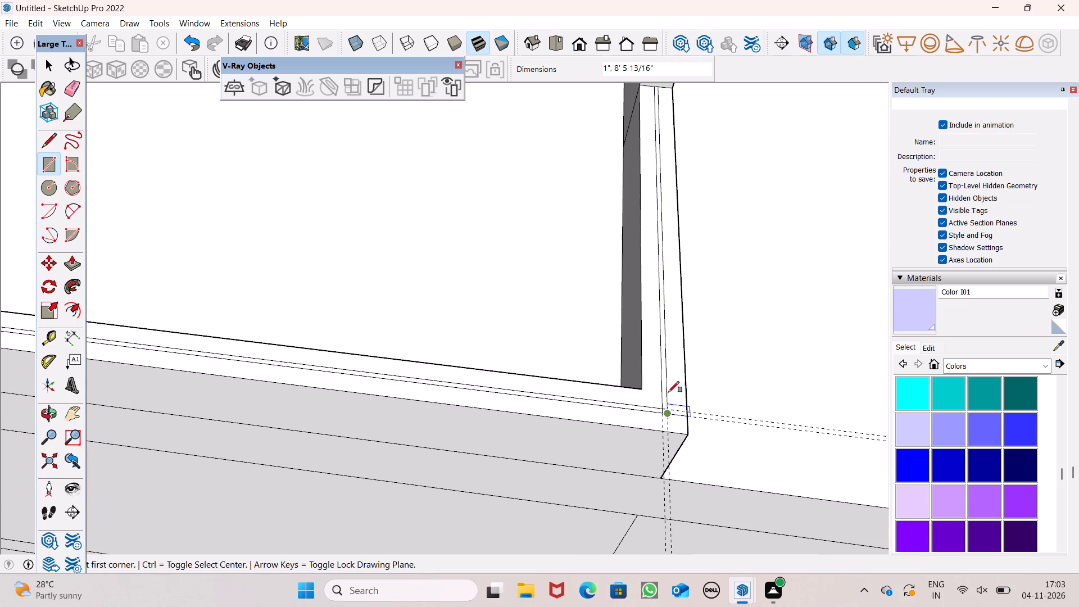
# Erase the pair of guides along the long side wall and the pair along the lowered front wall.
pyautogui.scroll(-7, 674, 310)
pyautogui.click(71, 79)
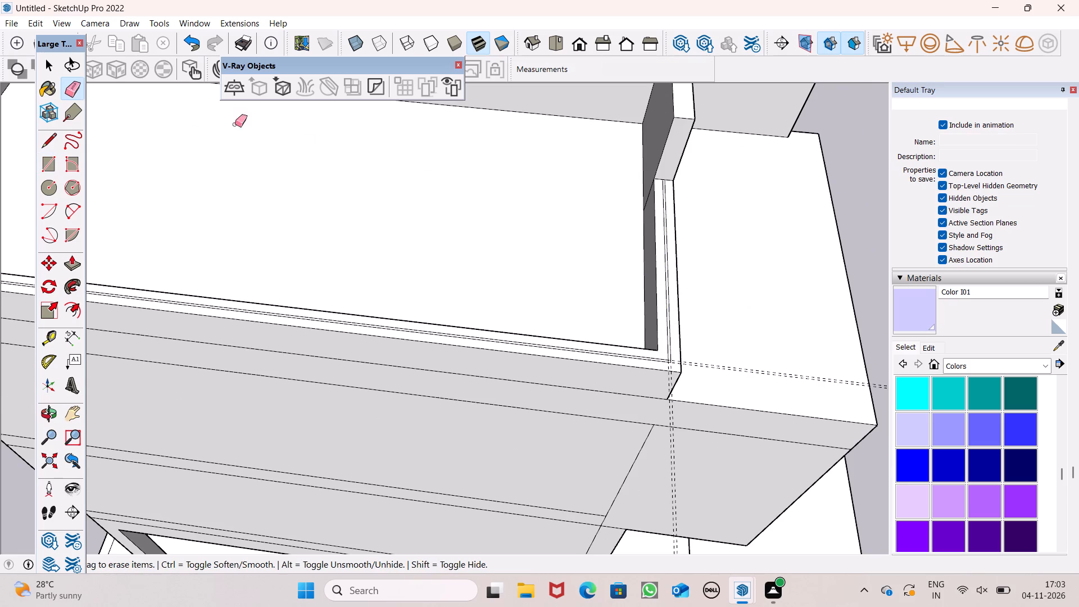
pyautogui.scroll(-9, 401, 198)
pyautogui.moveTo(785, 272); pyautogui.dragTo(786, 320)
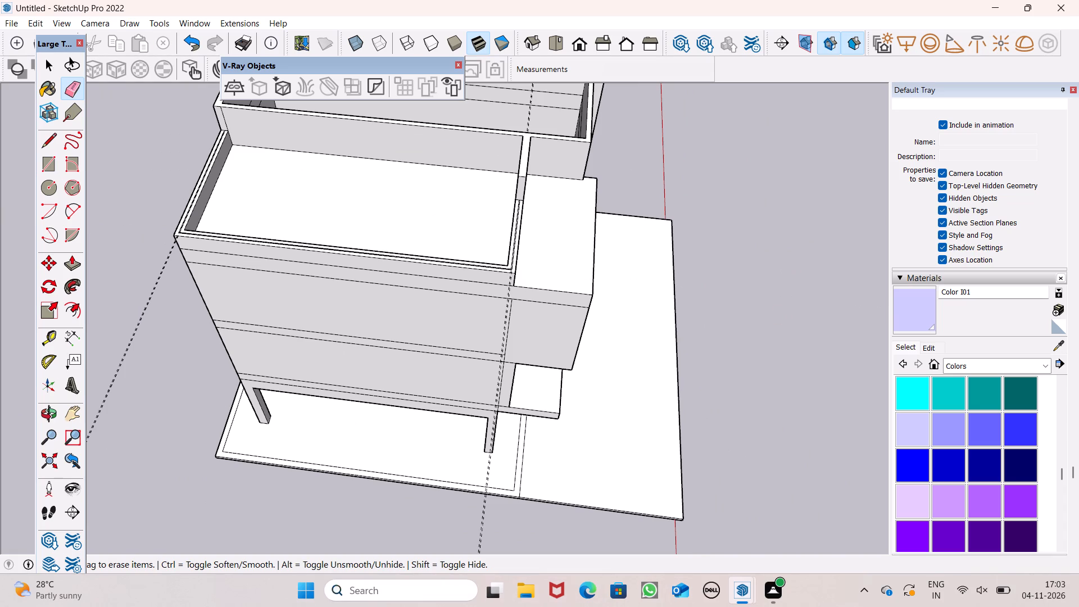
pyautogui.moveTo(493, 529); pyautogui.dragTo(477, 529)
# Erase the two short overlapping edges where the strips cross at the terrace's front outer corner, joining the strips.
pyautogui.scroll(13, 519, 260)
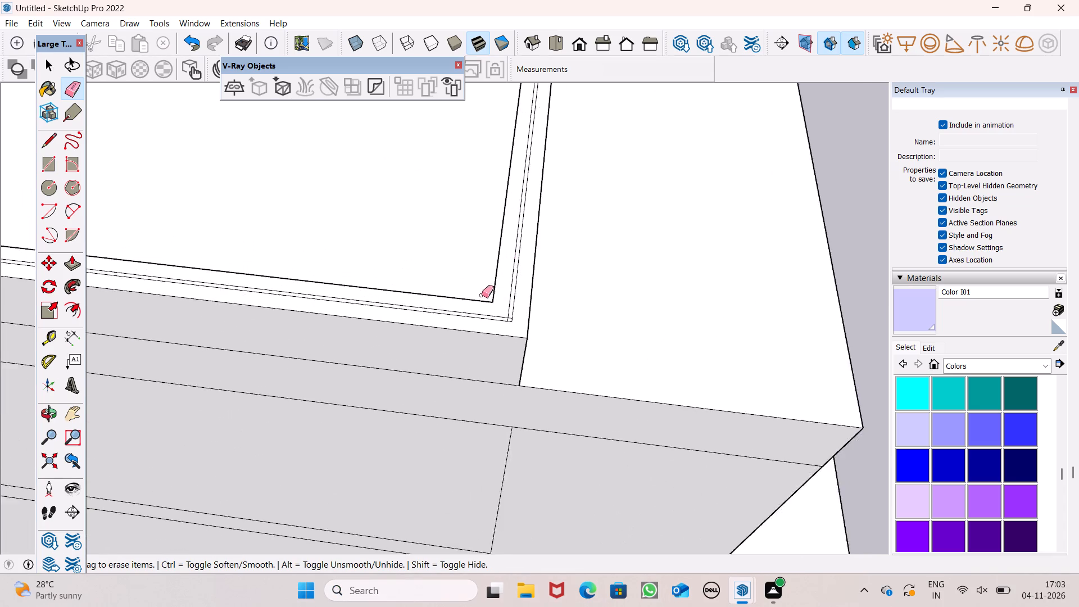
pyautogui.scroll(4, 482, 295)
pyautogui.scroll(15, 502, 337)
pyautogui.moveTo(550, 335); pyautogui.dragTo(562, 318)
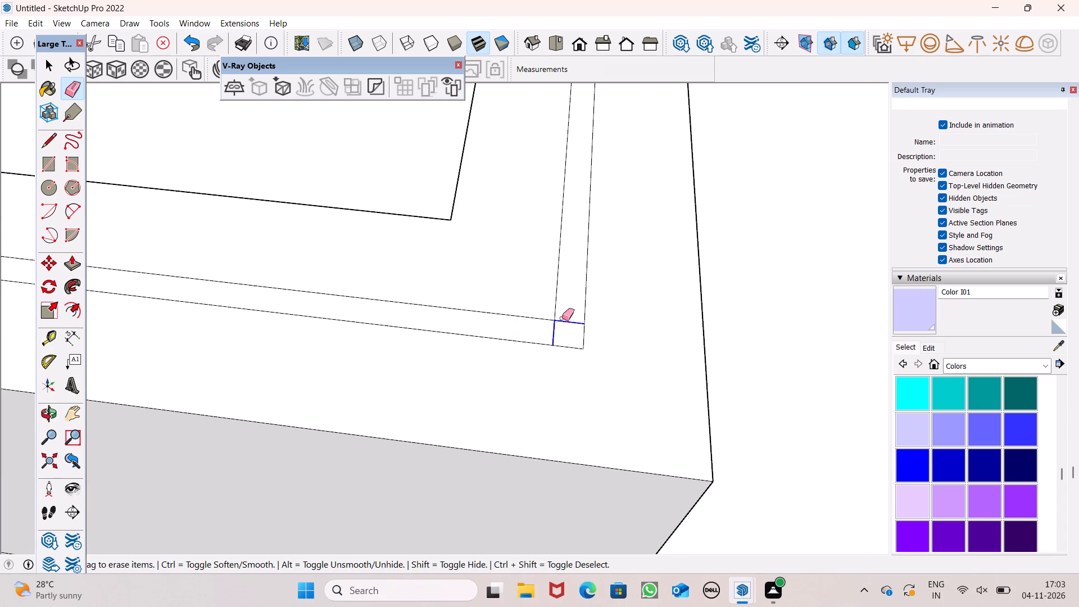
pyautogui.moveTo(562, 318); pyautogui.dragTo(563, 317)
# Erase the overlapping strip edges at the terrace's rear outer corner, along with the remaining guides along the rear wall.
pyautogui.scroll(-8, 642, 230)
pyautogui.scroll(-2, 830, 224)
pyautogui.scroll(-13, 669, 184)
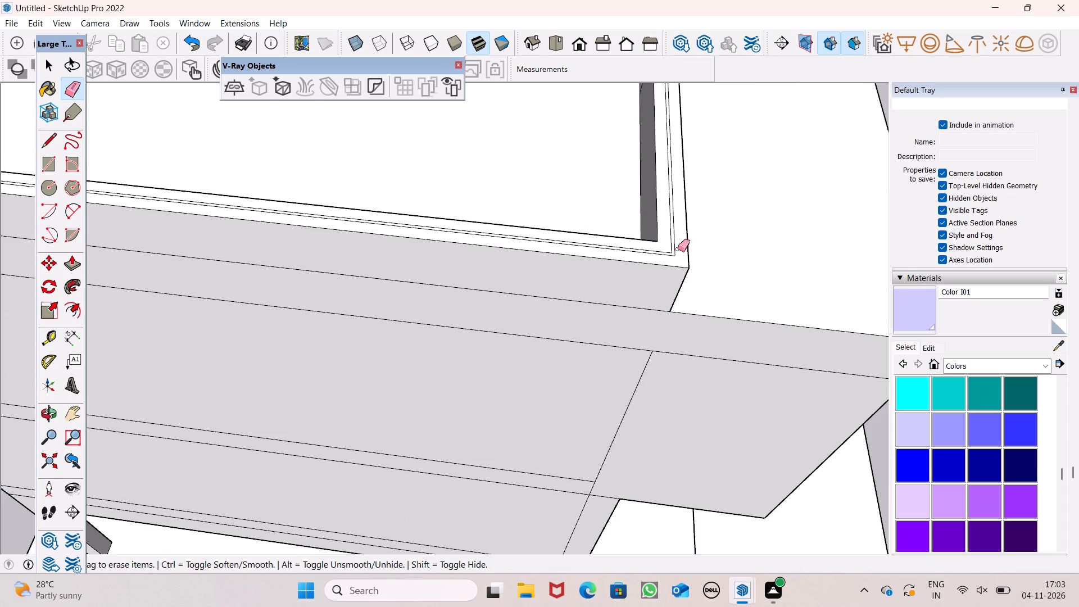
pyautogui.scroll(-5, 711, 257)
pyautogui.scroll(-11, 592, 241)
pyautogui.scroll(8, 208, 210)
pyautogui.scroll(3, 537, 256)
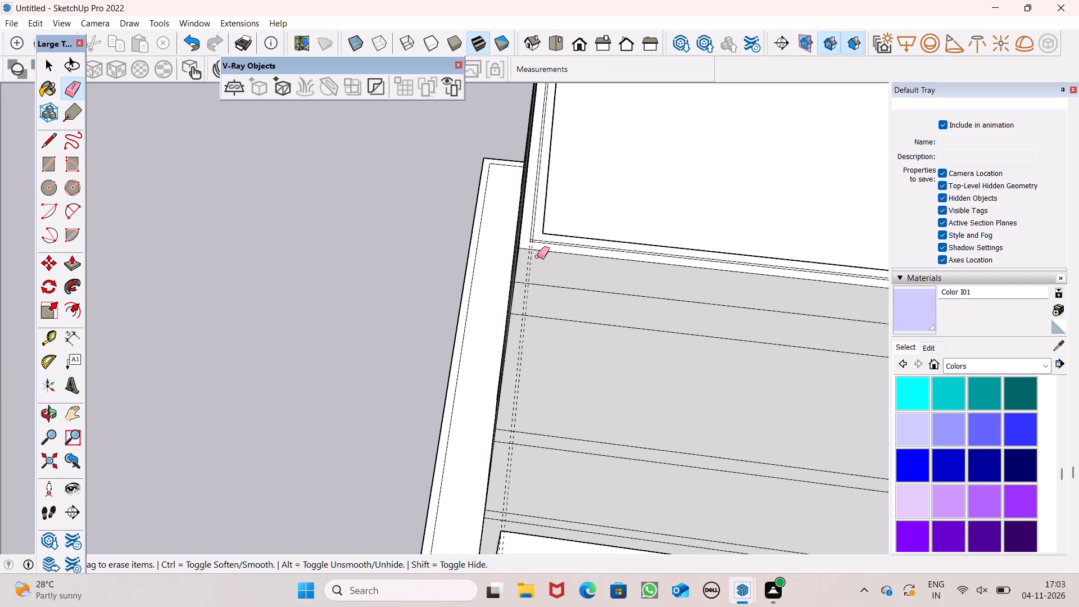
pyautogui.scroll(20, 537, 256)
pyautogui.scroll(8, 524, 234)
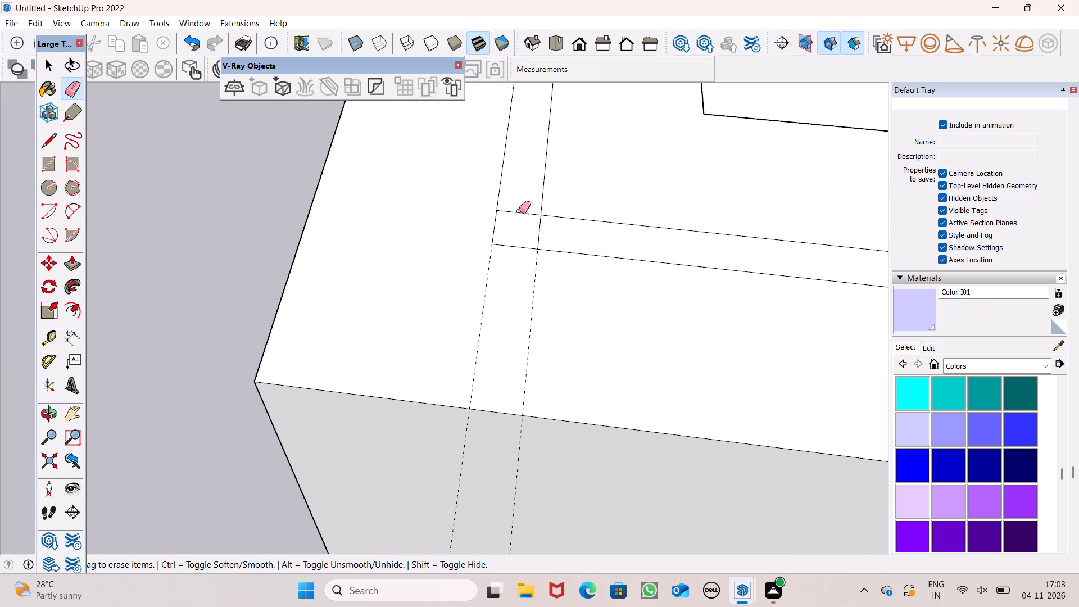
pyautogui.moveTo(519, 211); pyautogui.dragTo(543, 235)
pyautogui.moveTo(453, 311); pyautogui.dragTo(500, 308)
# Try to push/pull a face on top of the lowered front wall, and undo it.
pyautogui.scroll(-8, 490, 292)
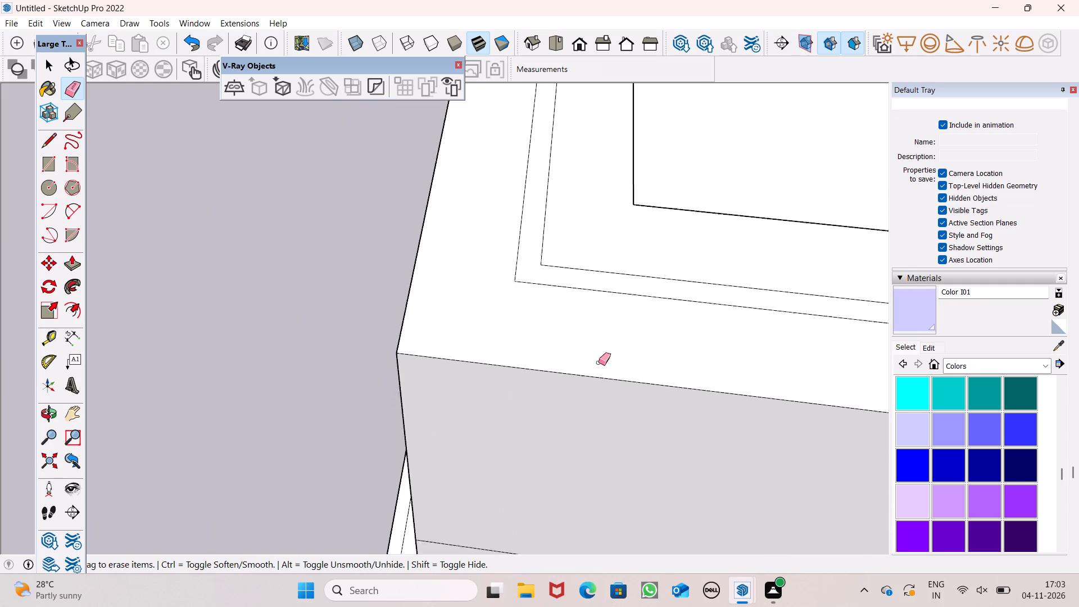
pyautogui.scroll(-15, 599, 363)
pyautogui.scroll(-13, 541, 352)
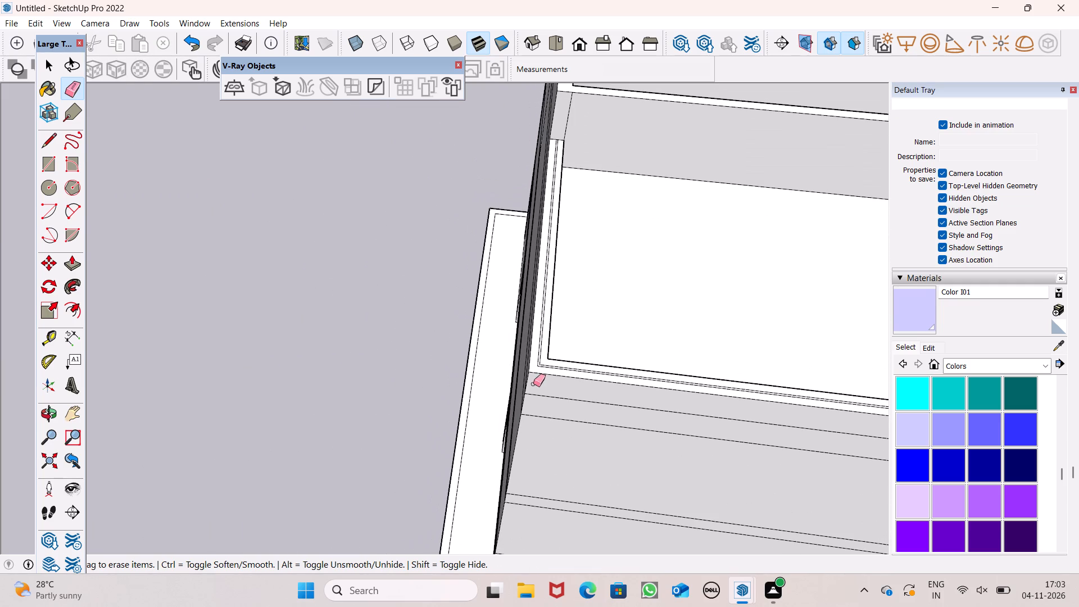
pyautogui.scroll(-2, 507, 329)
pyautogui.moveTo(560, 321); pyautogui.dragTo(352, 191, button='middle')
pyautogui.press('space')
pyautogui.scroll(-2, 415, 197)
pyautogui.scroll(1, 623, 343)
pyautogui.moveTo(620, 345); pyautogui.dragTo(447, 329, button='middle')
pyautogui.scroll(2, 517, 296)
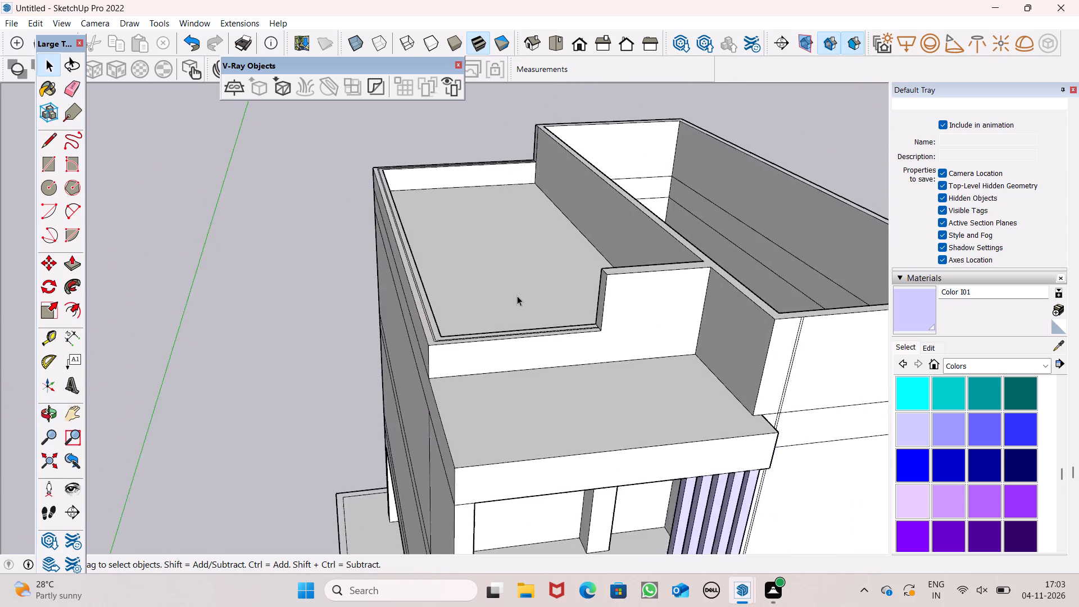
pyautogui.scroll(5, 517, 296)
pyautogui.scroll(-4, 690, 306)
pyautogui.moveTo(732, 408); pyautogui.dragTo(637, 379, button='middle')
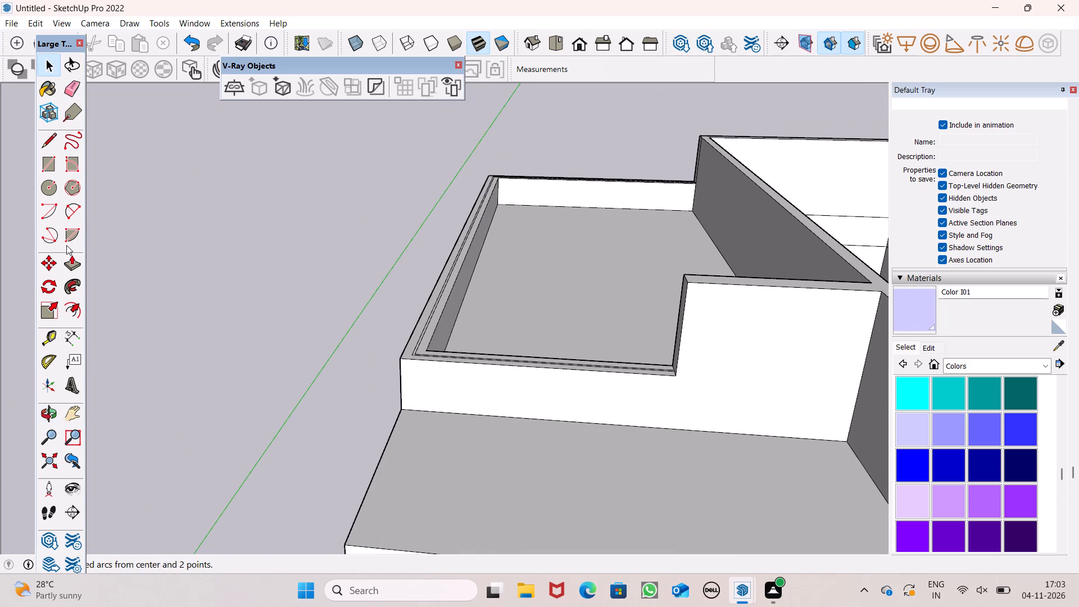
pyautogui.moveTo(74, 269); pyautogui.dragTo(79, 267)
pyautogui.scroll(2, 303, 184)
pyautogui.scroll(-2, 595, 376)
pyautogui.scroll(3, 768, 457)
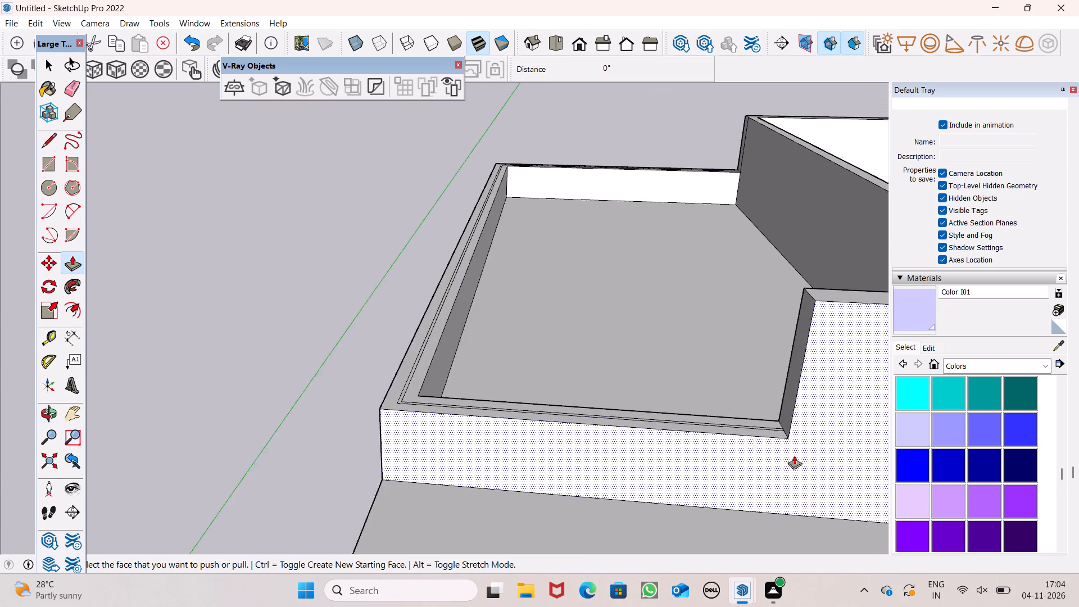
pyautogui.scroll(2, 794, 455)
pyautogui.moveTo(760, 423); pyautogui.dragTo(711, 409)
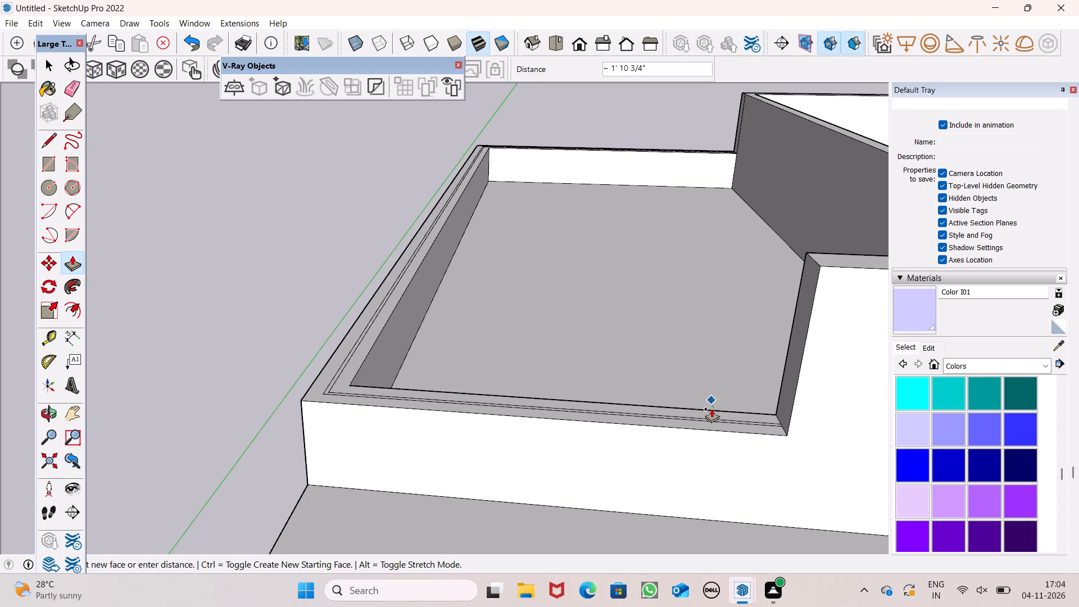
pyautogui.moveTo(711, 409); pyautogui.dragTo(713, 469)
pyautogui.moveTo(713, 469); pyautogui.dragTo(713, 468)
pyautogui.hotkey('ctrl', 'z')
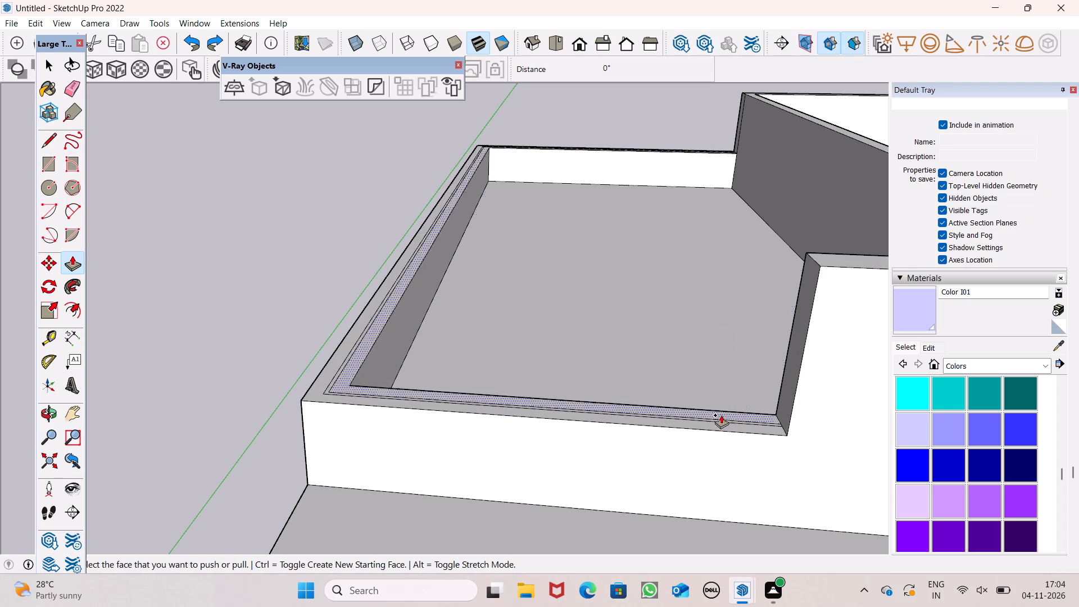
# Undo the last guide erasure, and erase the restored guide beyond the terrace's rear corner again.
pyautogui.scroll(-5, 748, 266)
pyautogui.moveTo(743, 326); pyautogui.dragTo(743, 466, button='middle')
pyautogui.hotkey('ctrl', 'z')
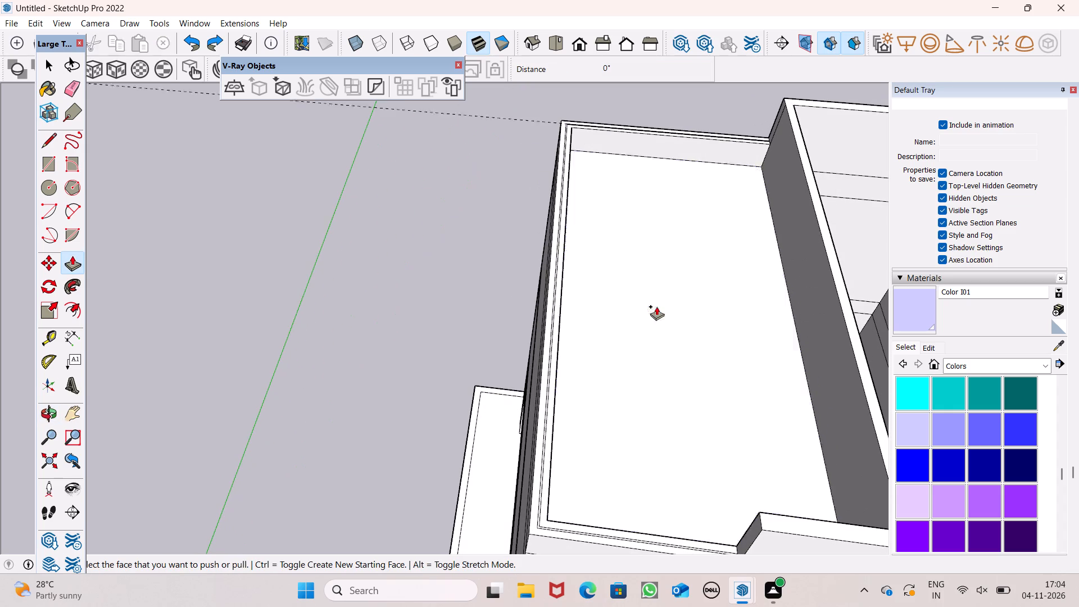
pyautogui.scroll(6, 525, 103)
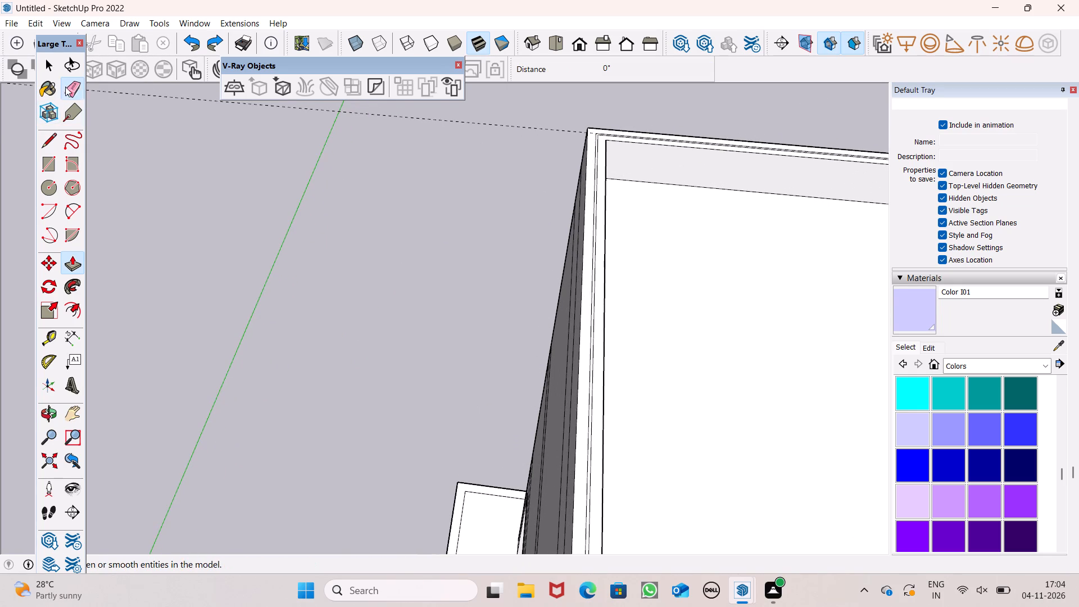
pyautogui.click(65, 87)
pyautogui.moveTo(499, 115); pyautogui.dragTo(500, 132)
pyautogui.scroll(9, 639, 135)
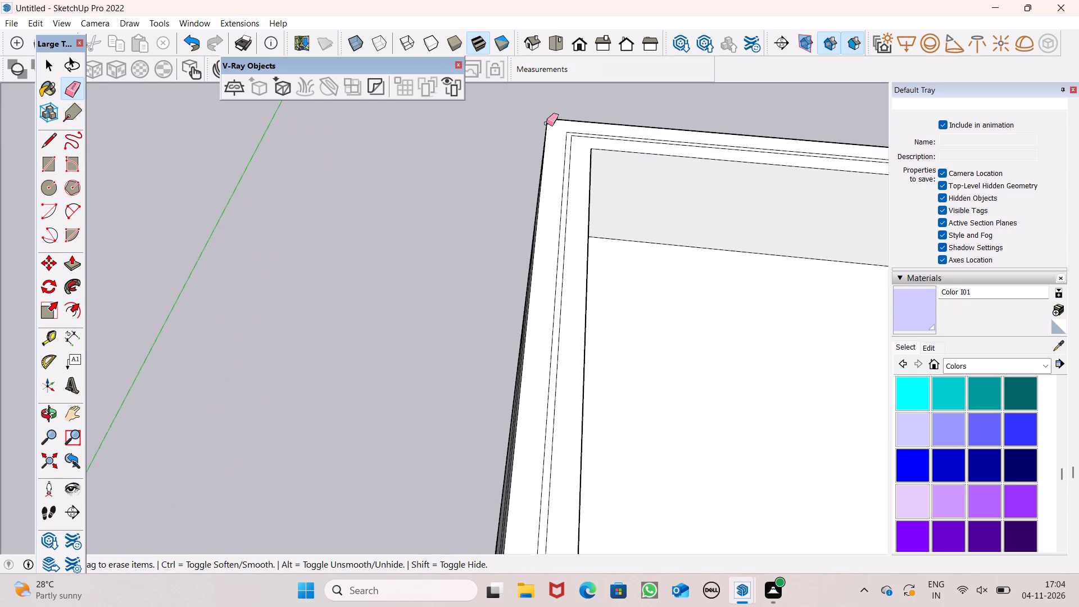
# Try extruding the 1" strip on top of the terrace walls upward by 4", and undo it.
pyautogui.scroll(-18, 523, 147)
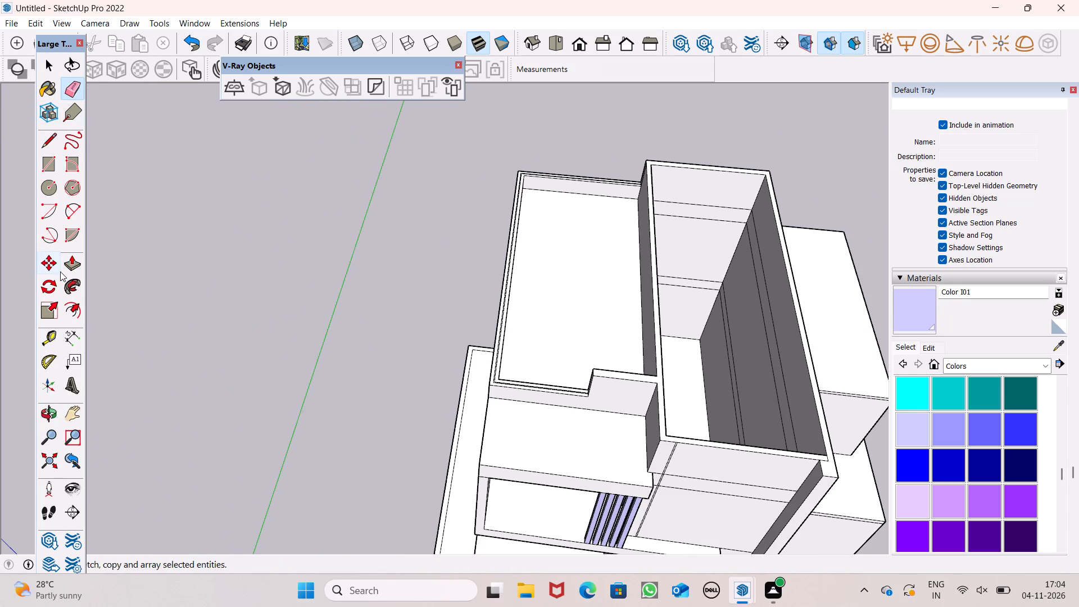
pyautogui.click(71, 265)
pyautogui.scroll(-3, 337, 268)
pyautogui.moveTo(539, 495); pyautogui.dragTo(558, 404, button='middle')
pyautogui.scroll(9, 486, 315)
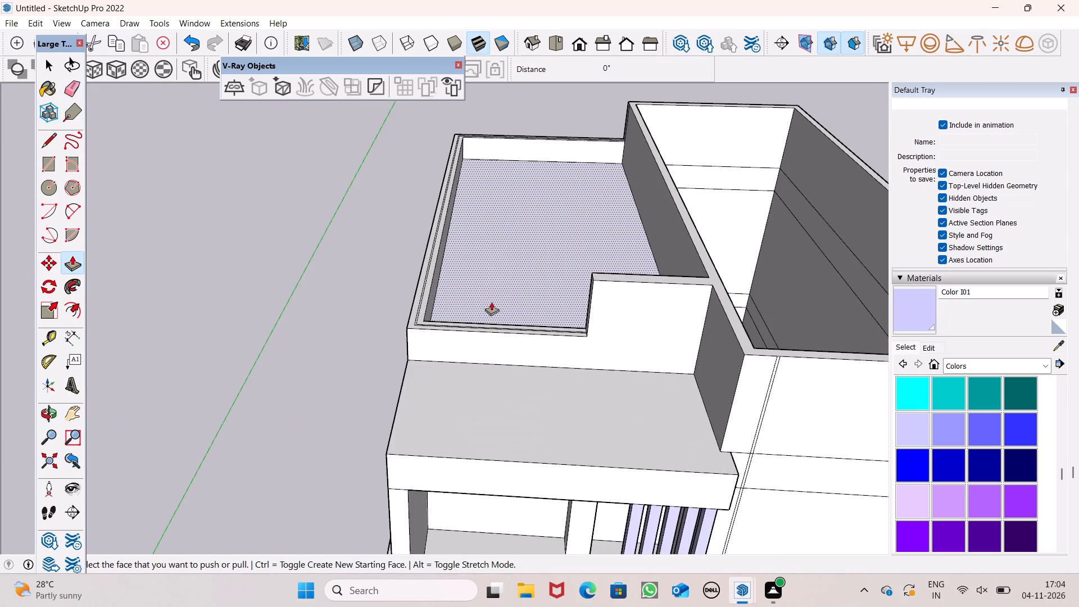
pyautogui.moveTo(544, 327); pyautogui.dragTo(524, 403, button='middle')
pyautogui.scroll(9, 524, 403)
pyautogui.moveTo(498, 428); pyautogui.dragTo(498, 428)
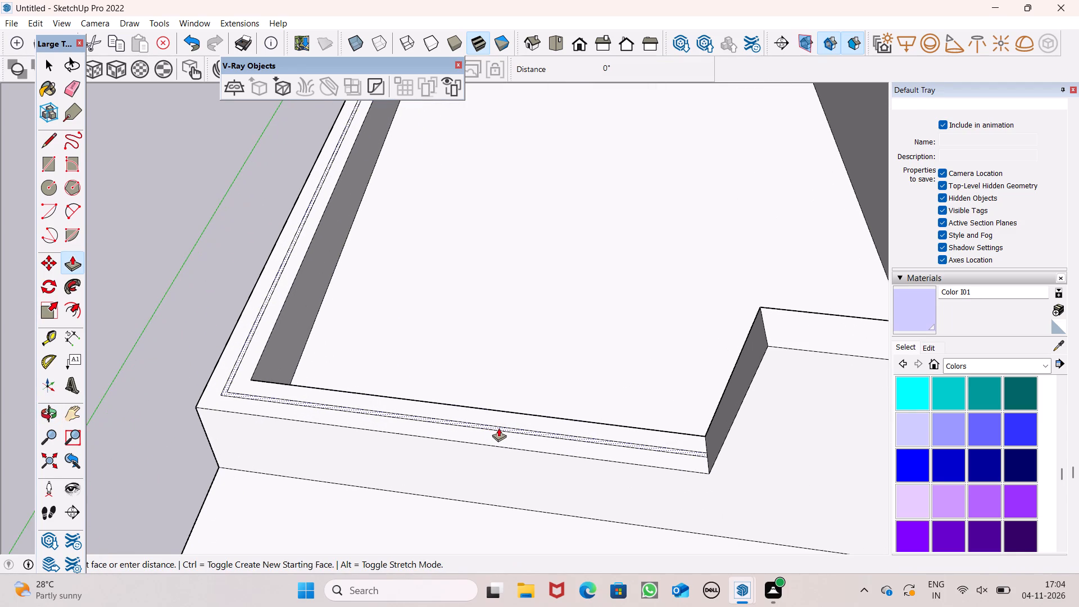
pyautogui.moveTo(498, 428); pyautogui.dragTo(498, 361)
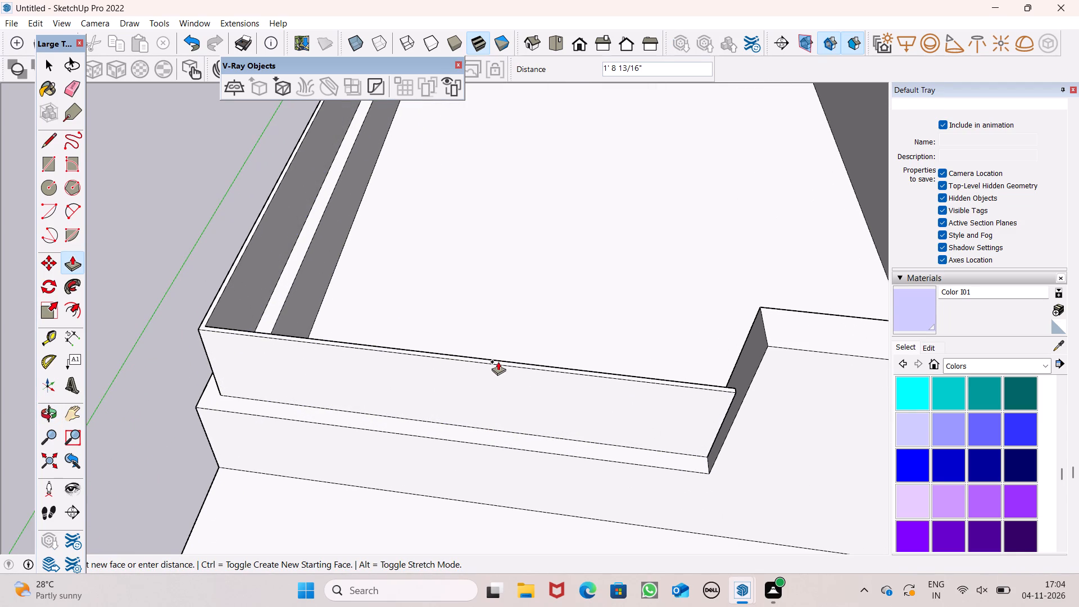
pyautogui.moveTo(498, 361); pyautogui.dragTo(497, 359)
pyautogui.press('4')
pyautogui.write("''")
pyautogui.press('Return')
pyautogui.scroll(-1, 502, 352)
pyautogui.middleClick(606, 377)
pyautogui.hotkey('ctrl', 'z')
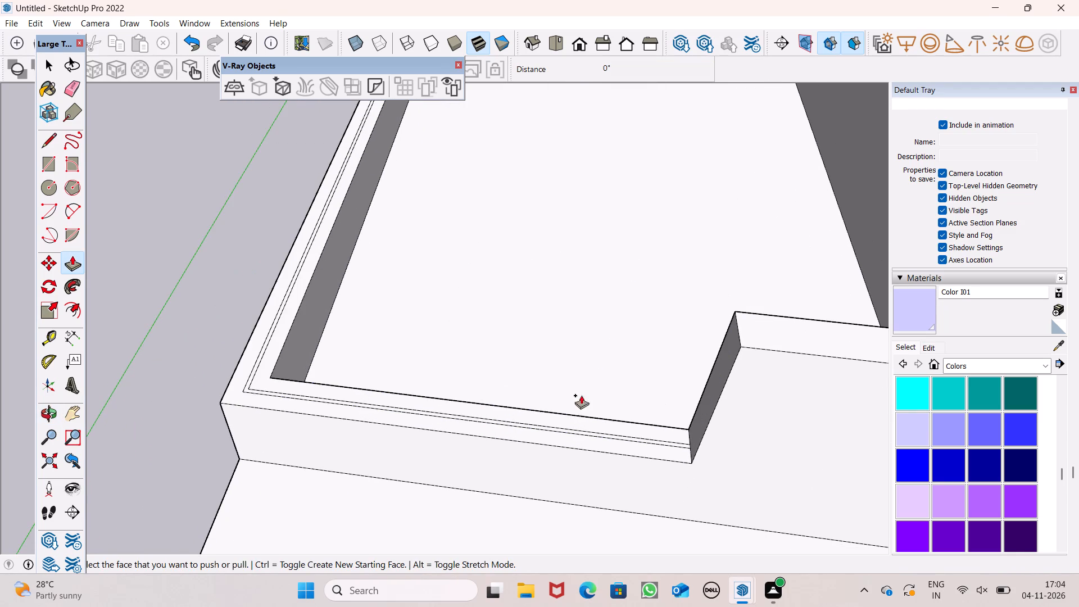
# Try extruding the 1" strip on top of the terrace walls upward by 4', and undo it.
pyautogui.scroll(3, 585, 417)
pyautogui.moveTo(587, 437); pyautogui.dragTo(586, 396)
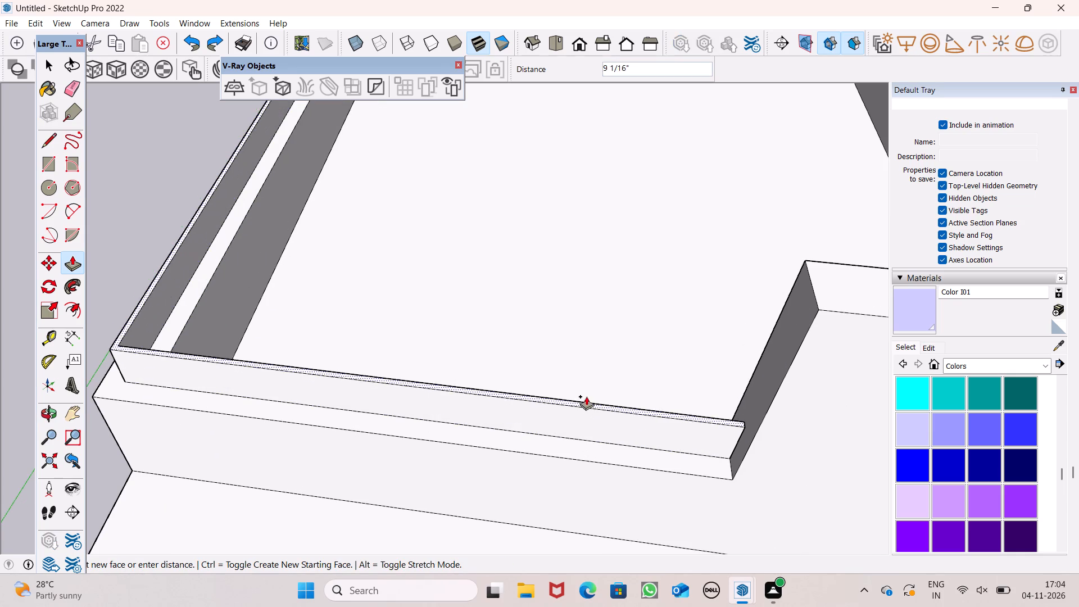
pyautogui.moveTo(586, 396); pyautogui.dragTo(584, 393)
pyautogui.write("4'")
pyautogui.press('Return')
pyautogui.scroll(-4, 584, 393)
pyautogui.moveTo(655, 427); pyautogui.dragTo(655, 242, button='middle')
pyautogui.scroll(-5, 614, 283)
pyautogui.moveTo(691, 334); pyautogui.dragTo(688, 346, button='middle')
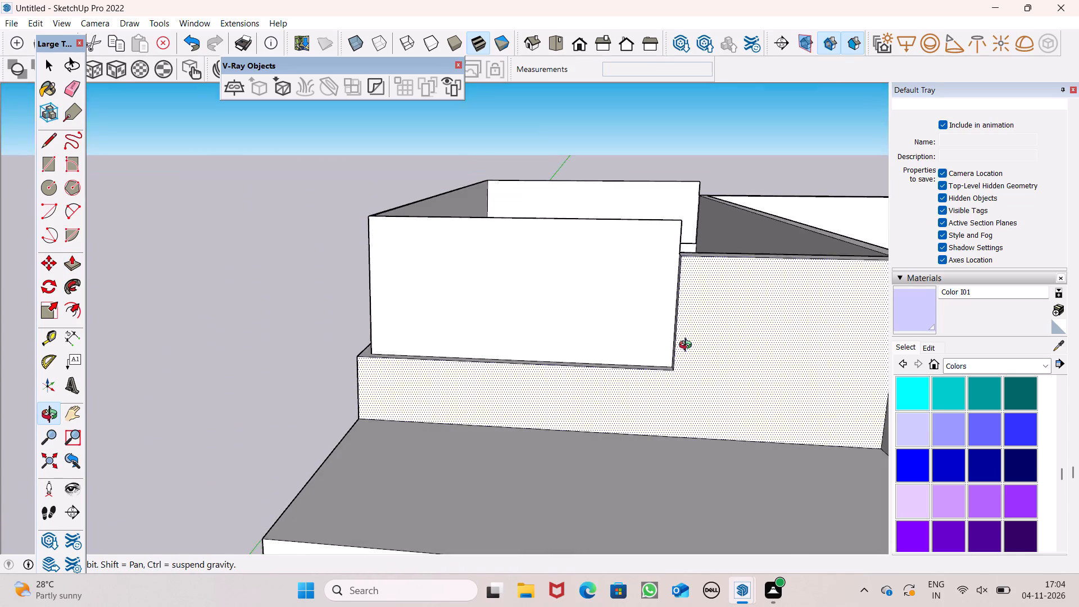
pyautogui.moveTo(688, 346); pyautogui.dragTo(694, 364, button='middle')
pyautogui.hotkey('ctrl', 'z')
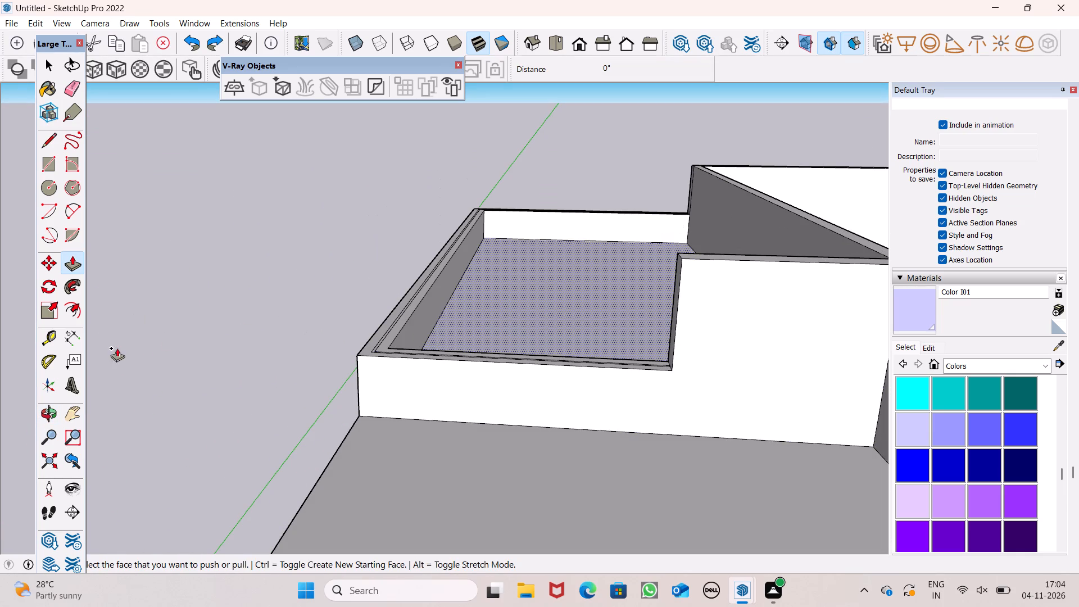
# Check the height of the taller front wall section from its top corner down to the lower roof with the Dimension tool.
pyautogui.moveTo(74, 343); pyautogui.dragTo(103, 346)
pyautogui.moveTo(538, 391); pyautogui.dragTo(723, 397, button='middle')
pyautogui.scroll(1, 718, 407)
pyautogui.scroll(4, 632, 236)
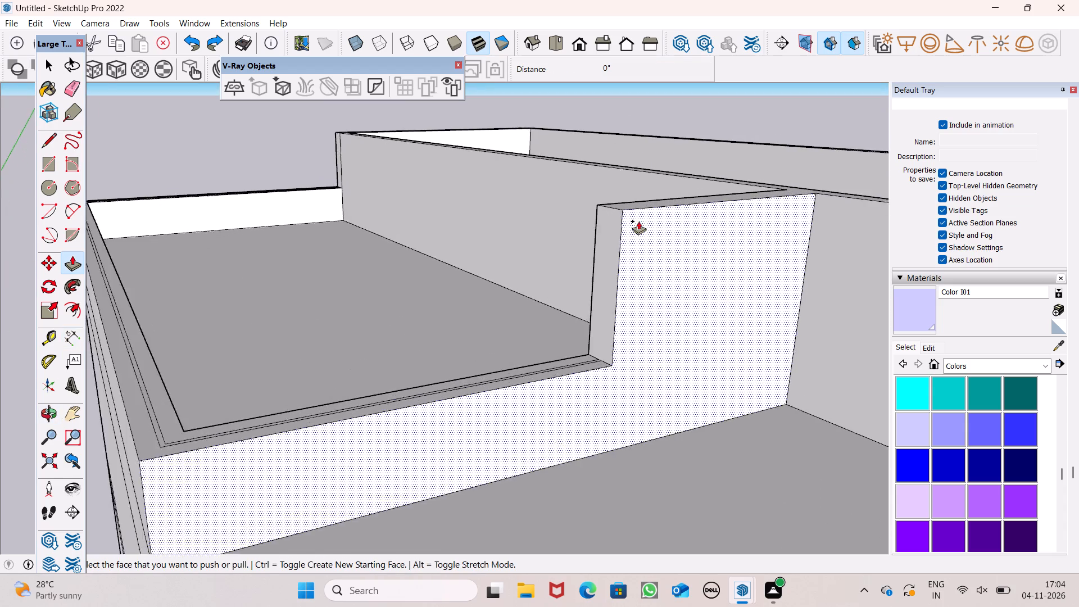
pyautogui.scroll(3, 638, 221)
pyautogui.click(73, 333)
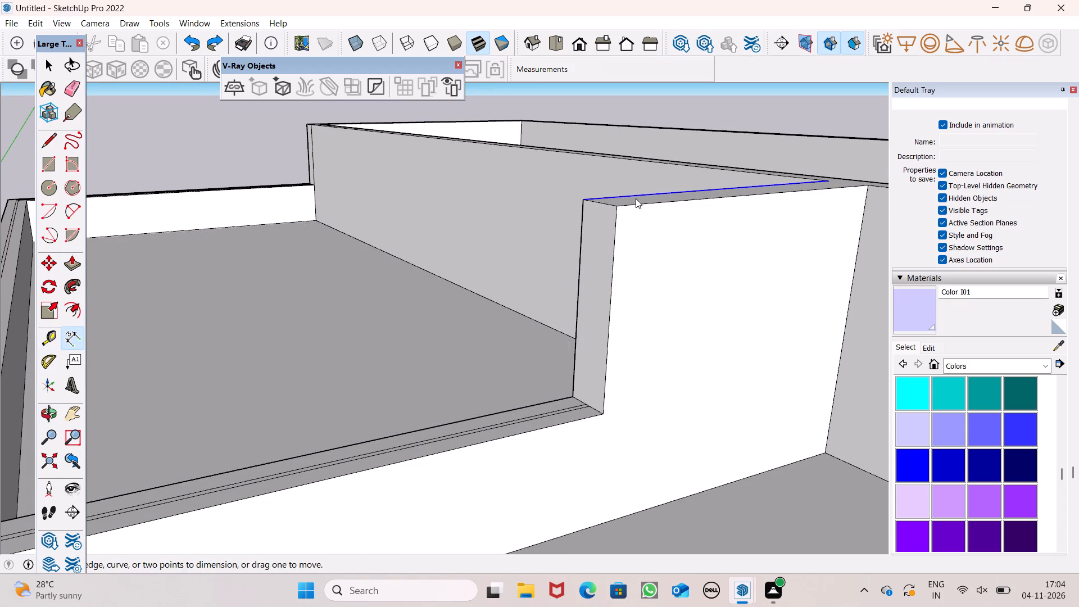
pyautogui.click(618, 209)
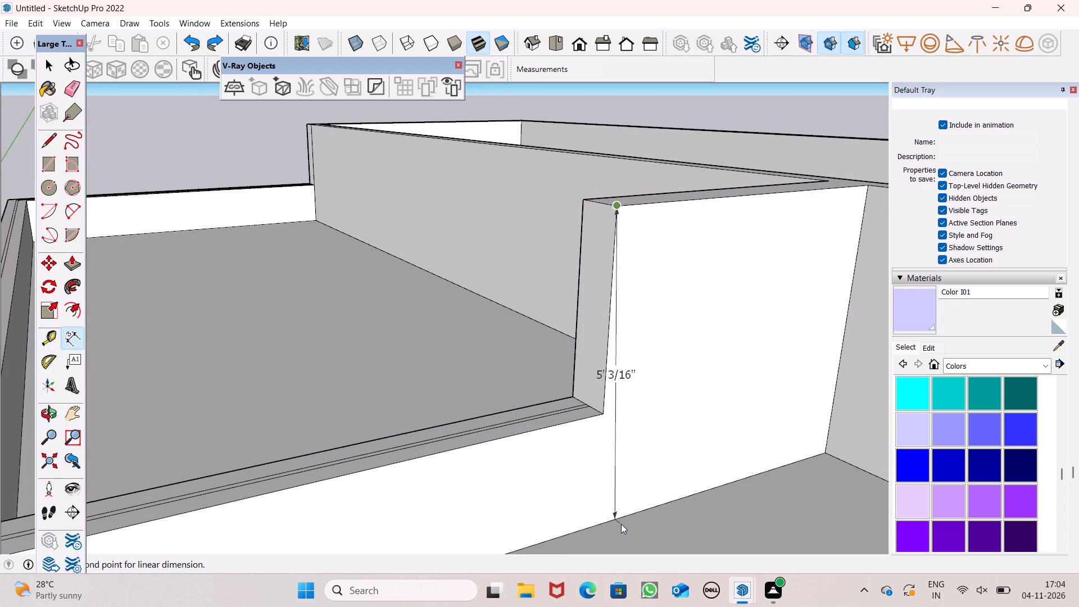
pyautogui.press('space')
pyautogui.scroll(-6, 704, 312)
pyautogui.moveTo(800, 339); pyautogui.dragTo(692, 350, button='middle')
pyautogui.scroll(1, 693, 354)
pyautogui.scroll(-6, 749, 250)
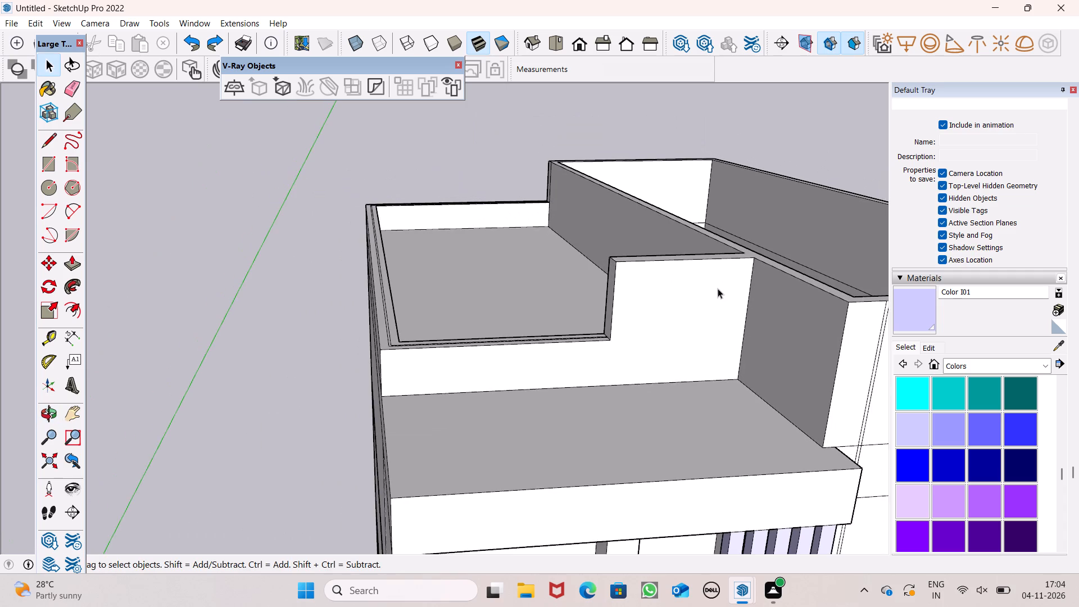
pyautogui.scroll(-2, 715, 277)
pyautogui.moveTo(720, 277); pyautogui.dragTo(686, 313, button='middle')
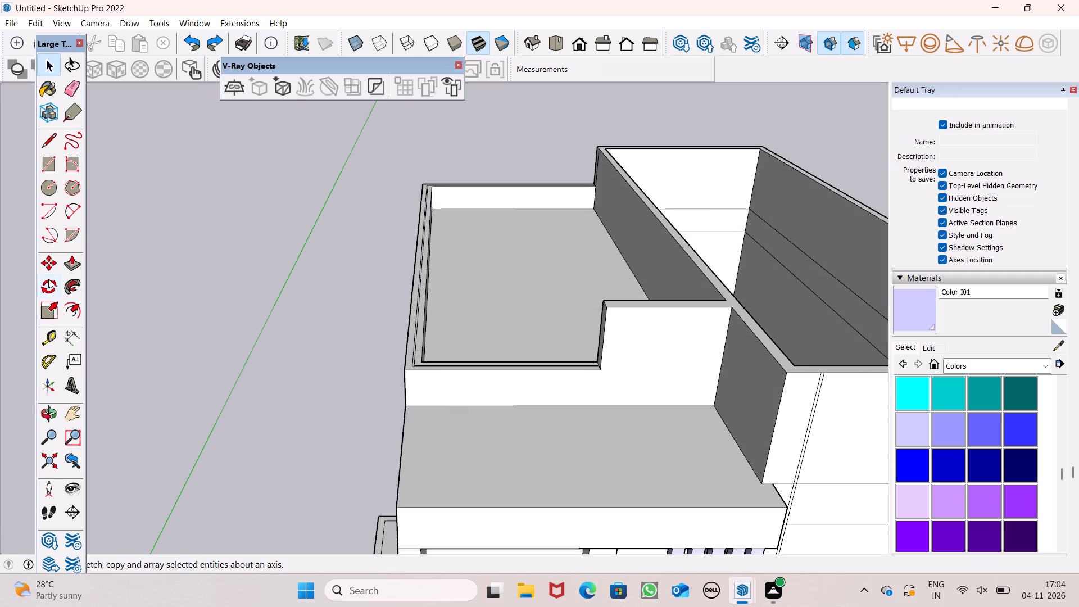
# Extrude the 1" strip on top of the terrace walls upward by about 2' 7 11/16" into a thin parapet panel.
pyautogui.click(71, 259)
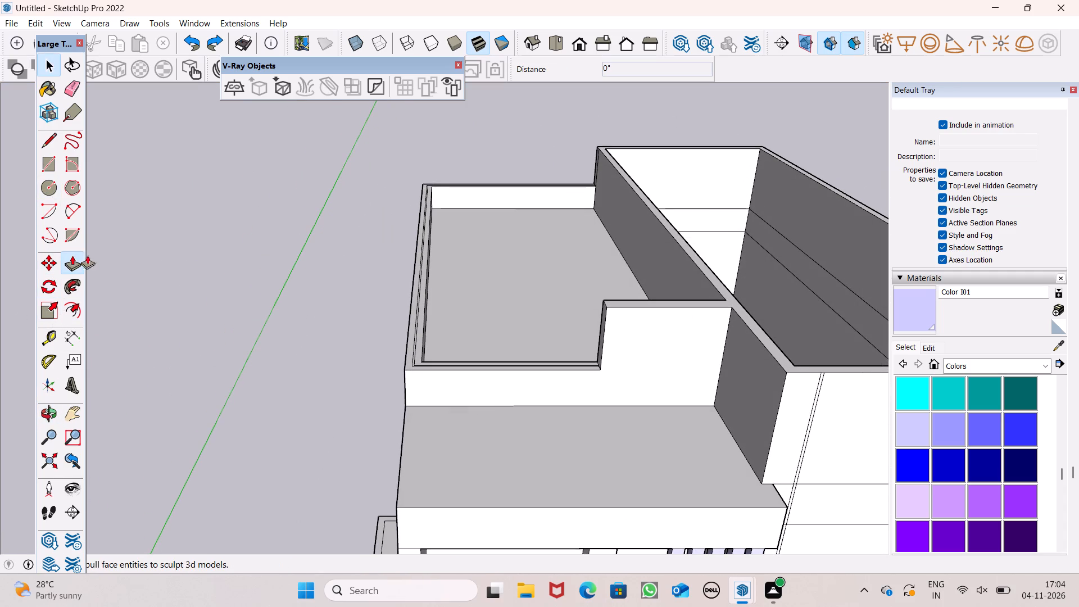
pyautogui.scroll(6, 440, 268)
pyautogui.scroll(-4, 496, 342)
pyautogui.moveTo(607, 387); pyautogui.dragTo(610, 430, button='middle')
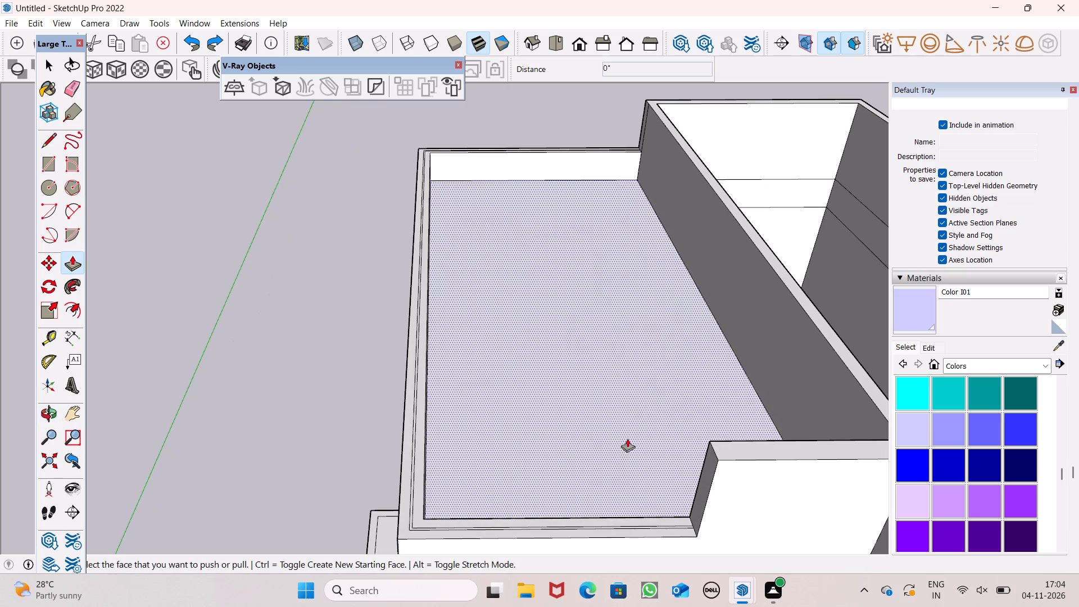
pyautogui.scroll(-1, 593, 276)
pyautogui.scroll(1, 625, 396)
pyautogui.scroll(7, 681, 476)
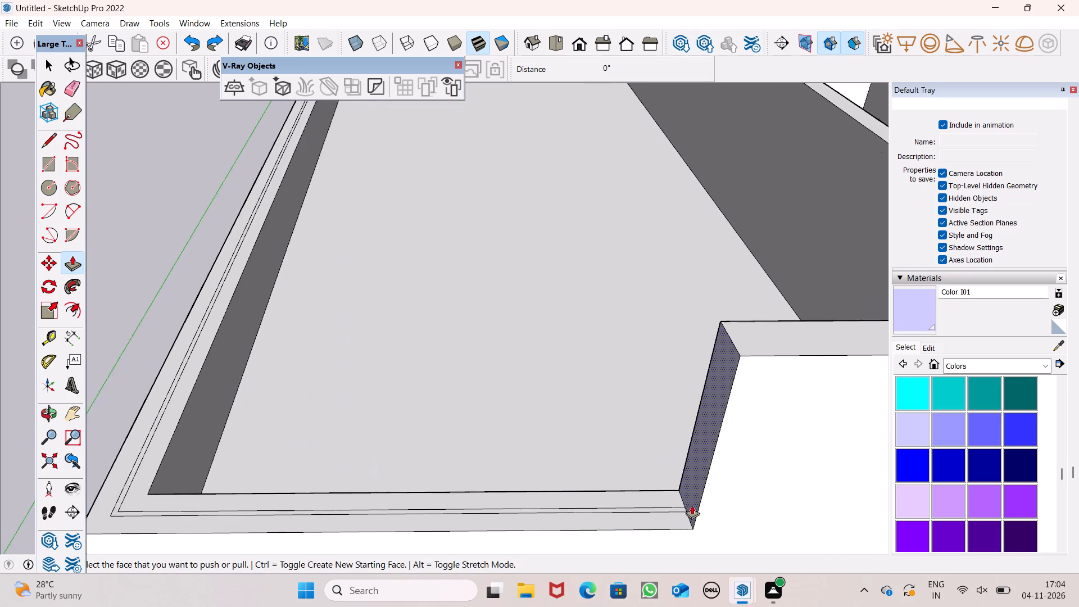
pyautogui.moveTo(671, 509); pyautogui.dragTo(710, 370)
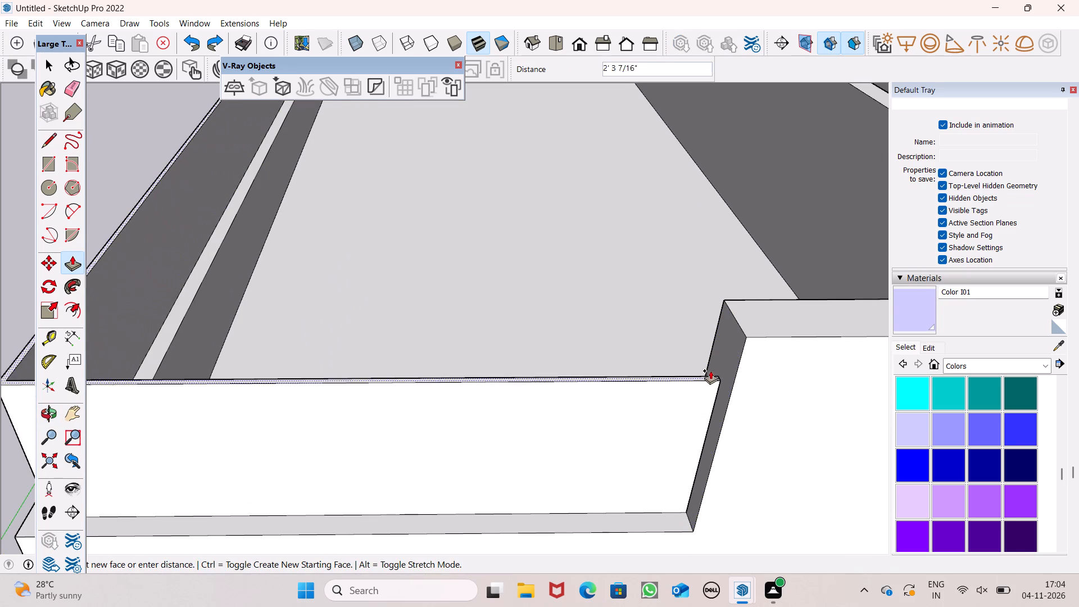
pyautogui.moveTo(710, 370); pyautogui.dragTo(725, 353)
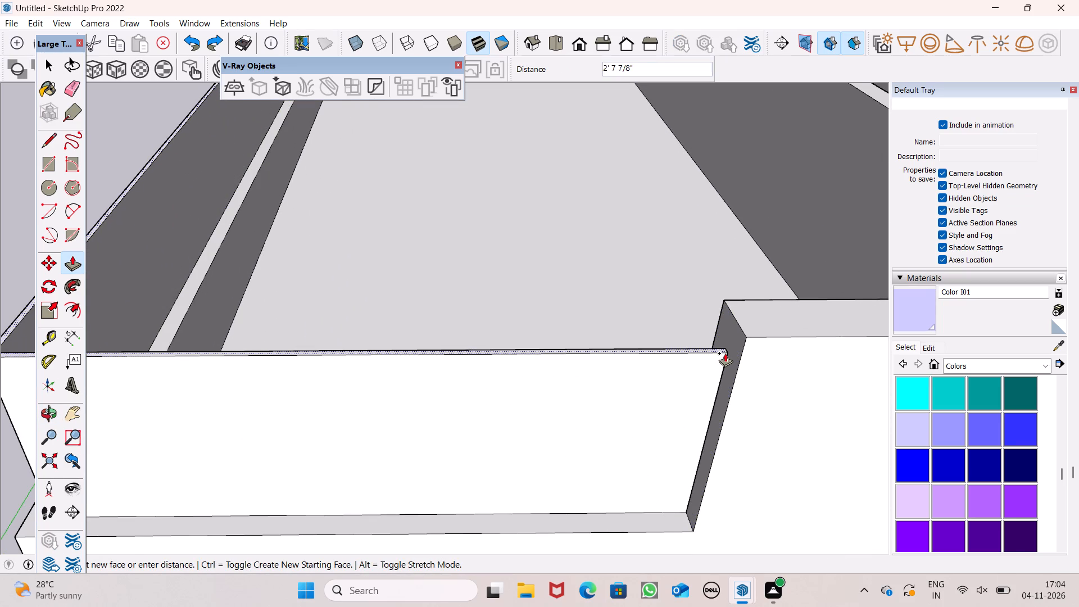
pyautogui.moveTo(725, 353); pyautogui.dragTo(727, 355)
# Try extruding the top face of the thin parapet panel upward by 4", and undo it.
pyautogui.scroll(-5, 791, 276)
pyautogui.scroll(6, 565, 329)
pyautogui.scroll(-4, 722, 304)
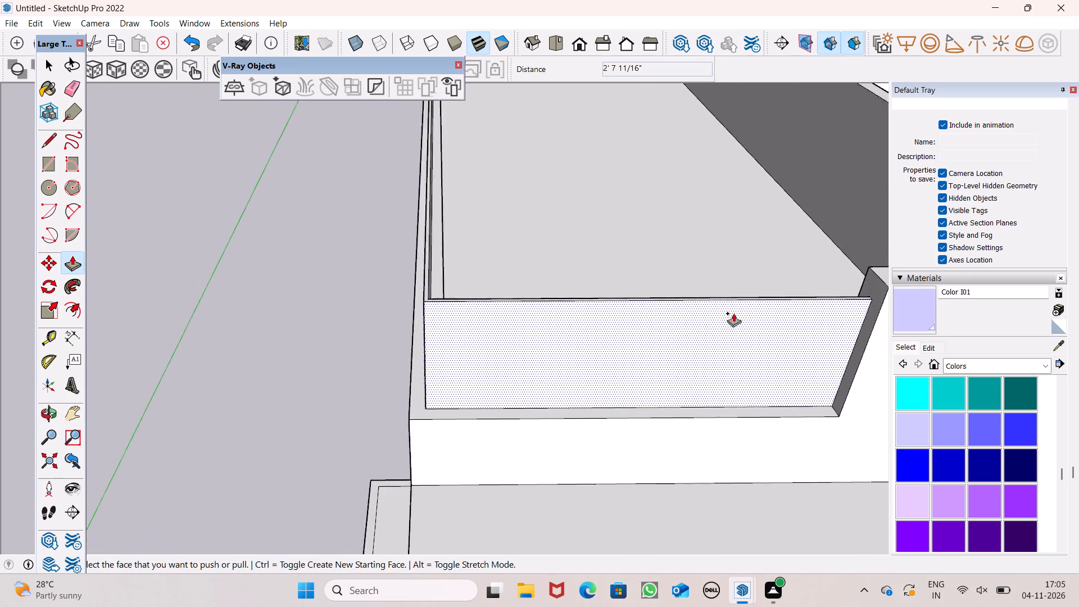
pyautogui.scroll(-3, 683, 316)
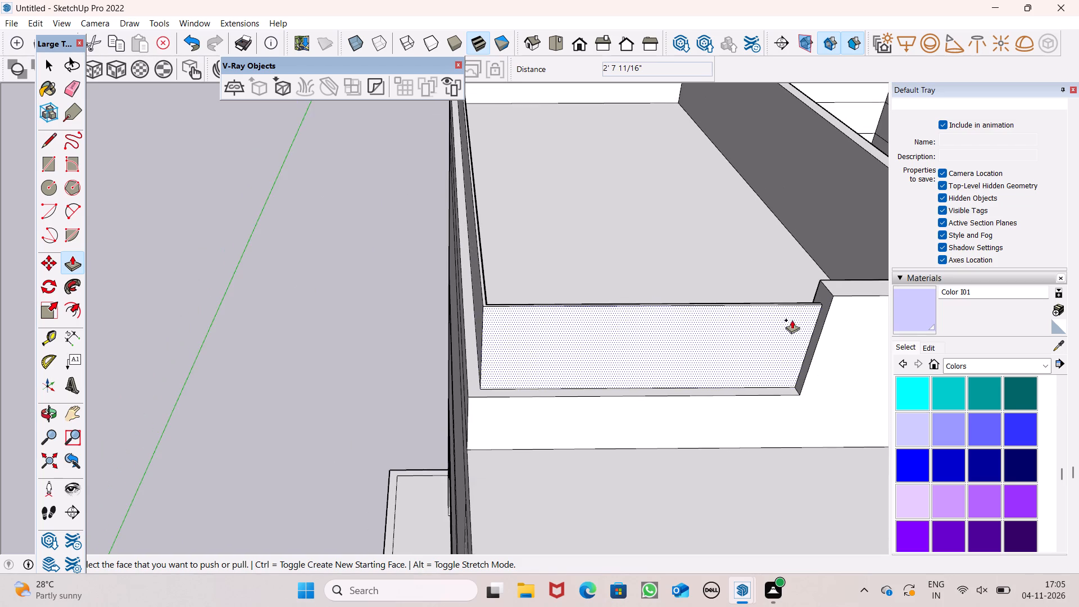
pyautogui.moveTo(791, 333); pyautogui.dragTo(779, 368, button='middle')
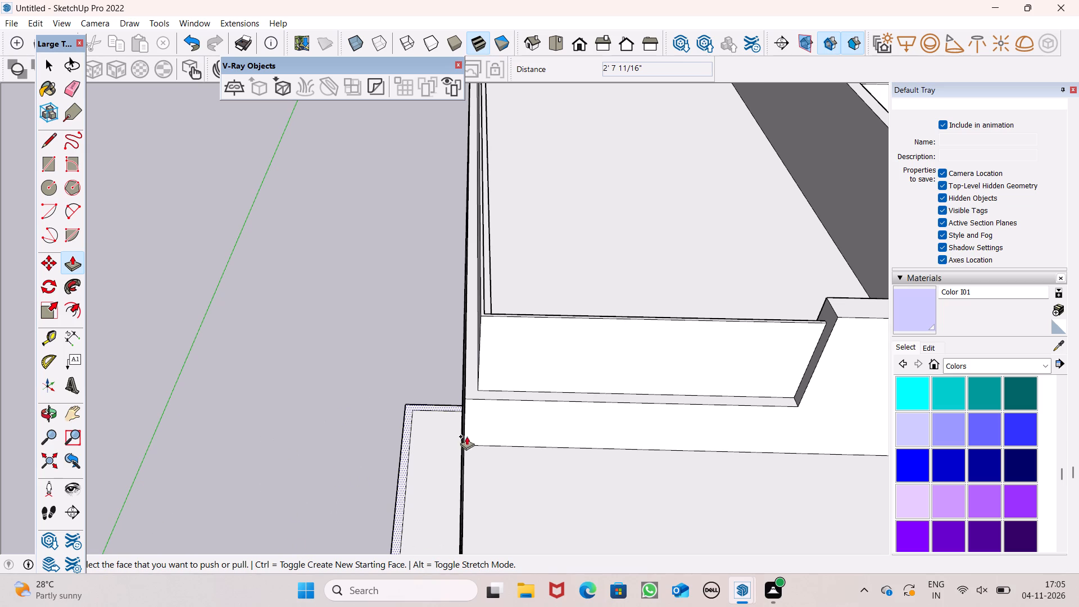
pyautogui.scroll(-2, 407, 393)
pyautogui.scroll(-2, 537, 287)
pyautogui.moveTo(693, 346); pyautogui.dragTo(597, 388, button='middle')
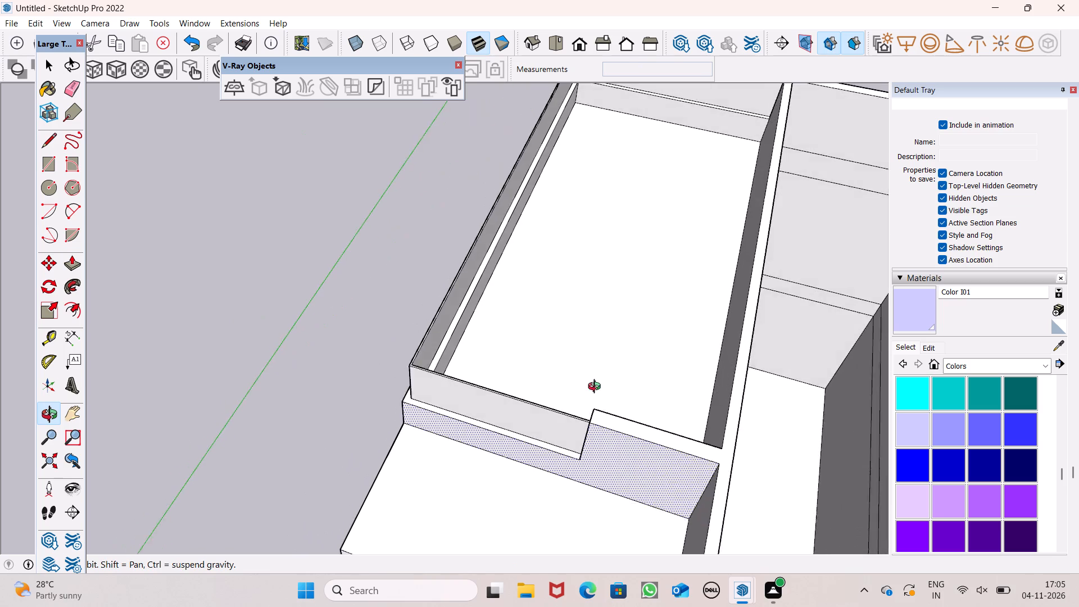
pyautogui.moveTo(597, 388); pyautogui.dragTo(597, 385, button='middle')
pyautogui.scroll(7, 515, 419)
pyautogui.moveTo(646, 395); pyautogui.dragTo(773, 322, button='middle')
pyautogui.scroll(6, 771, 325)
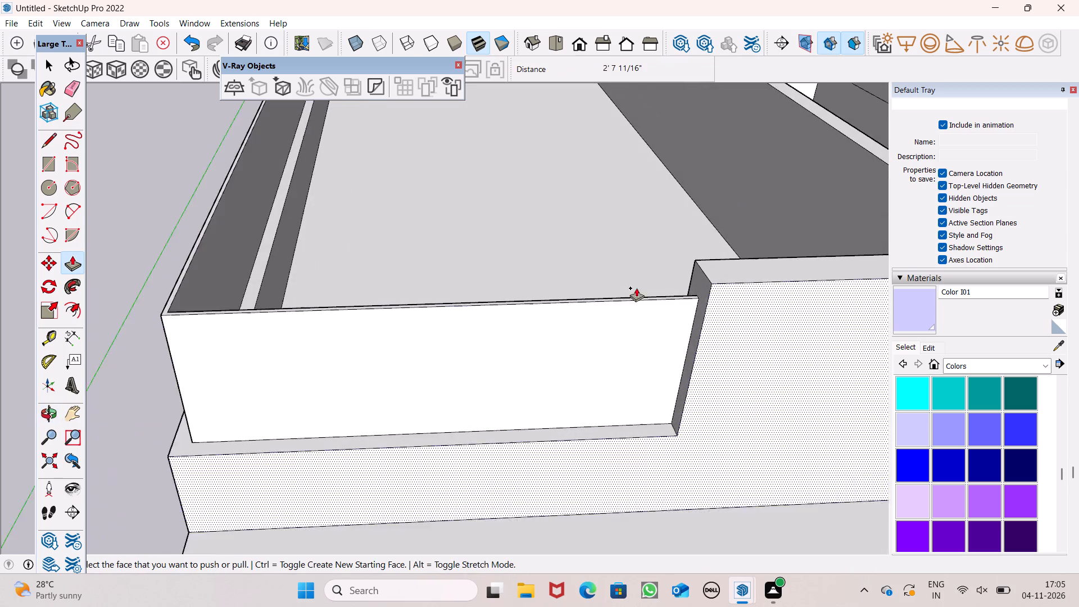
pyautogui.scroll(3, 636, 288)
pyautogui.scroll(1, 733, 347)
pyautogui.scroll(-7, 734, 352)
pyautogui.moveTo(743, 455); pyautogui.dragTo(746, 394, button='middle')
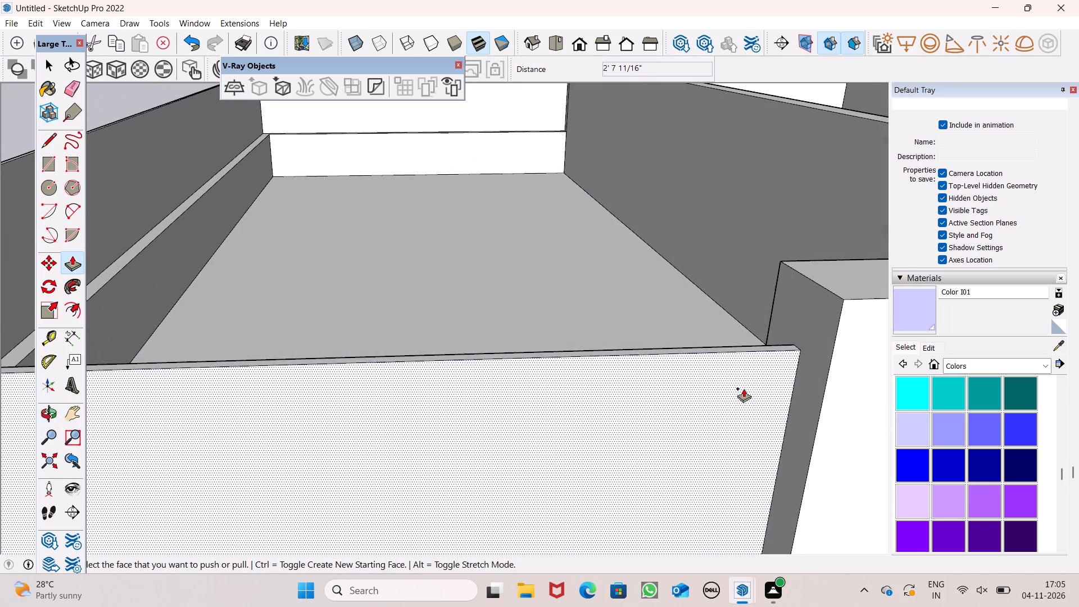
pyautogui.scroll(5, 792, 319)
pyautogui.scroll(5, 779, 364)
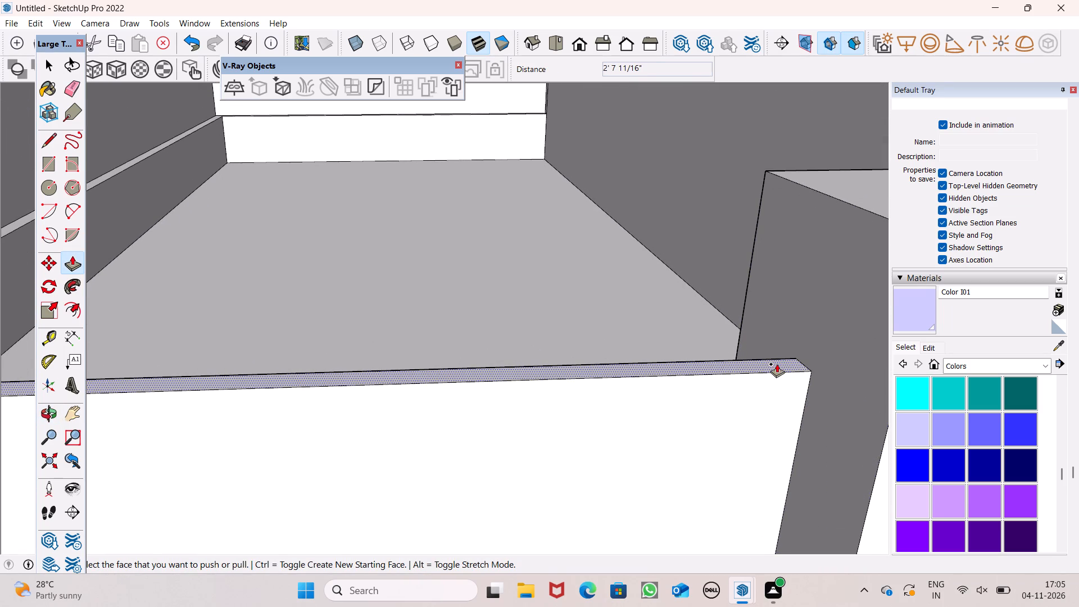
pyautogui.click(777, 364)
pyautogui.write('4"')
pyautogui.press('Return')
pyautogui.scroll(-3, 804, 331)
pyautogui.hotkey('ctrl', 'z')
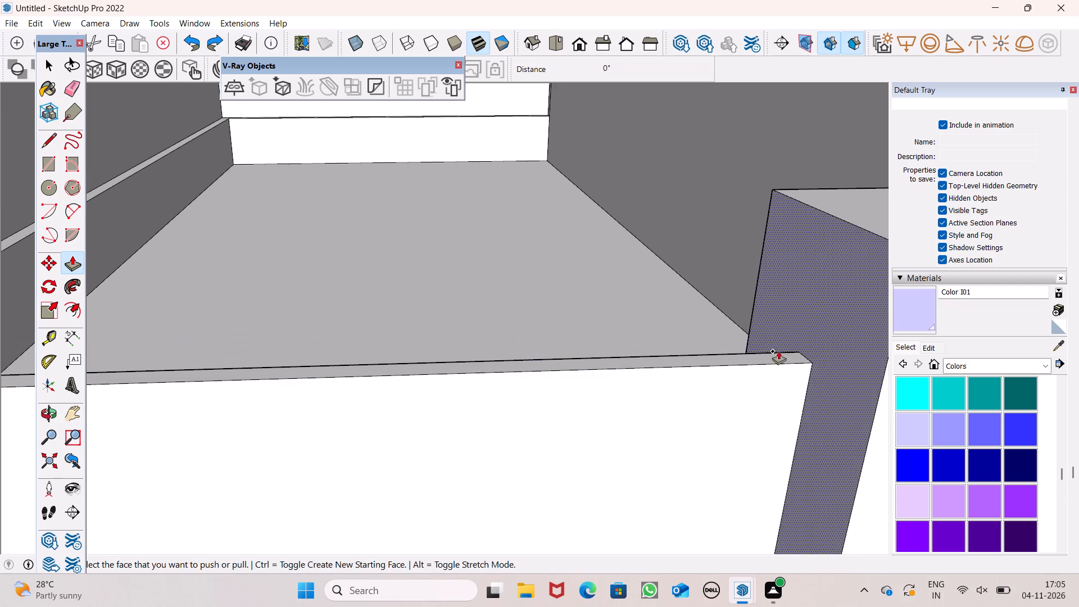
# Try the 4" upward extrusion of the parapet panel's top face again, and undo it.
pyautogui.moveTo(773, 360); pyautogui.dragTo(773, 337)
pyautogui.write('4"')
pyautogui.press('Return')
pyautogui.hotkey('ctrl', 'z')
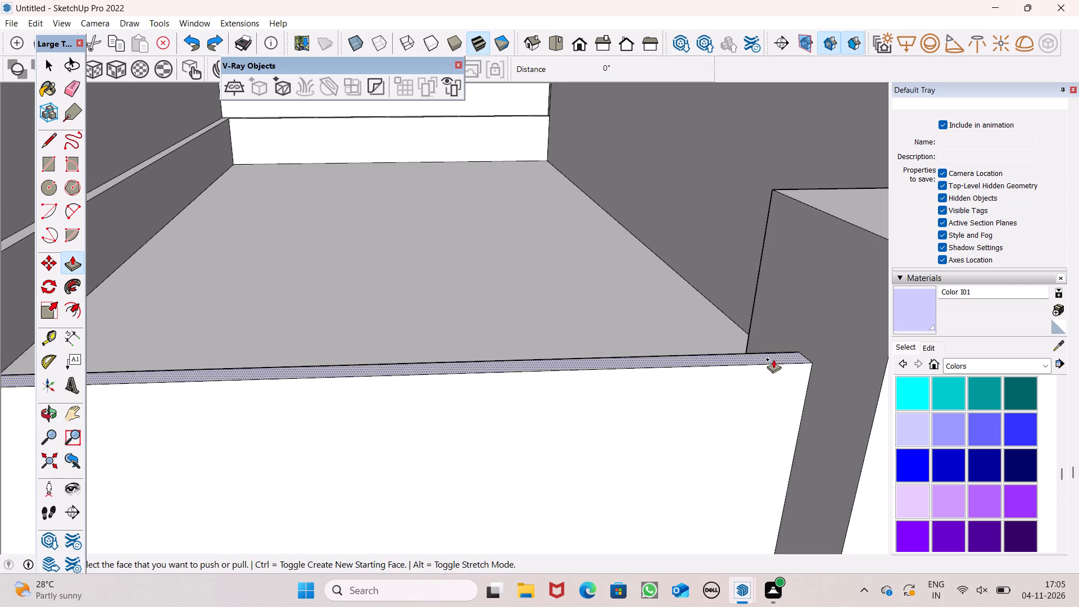
# Extrude the top face of the thin parapet panel upward by about 1 5/8".
pyautogui.moveTo(773, 361); pyautogui.dragTo(779, 320)
pyautogui.press('4')
pyautogui.hotkey('shift', '"')
pyautogui.press('Return')
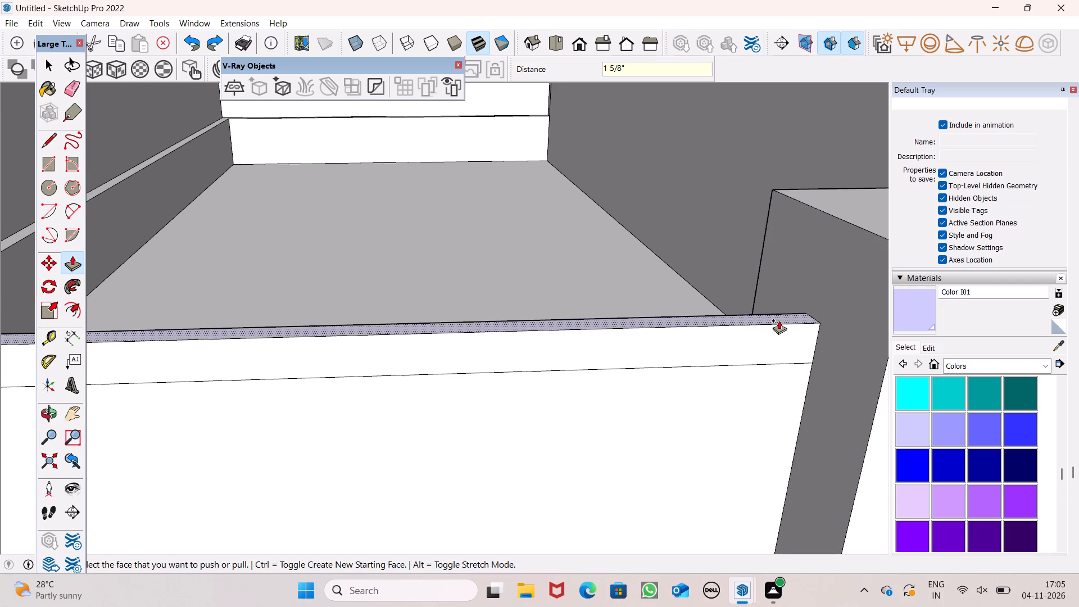
# Examine the raised parapet panel around the roof terrace from its front and long outer sides.
pyautogui.scroll(-7, 778, 298)
pyautogui.scroll(-11, 763, 240)
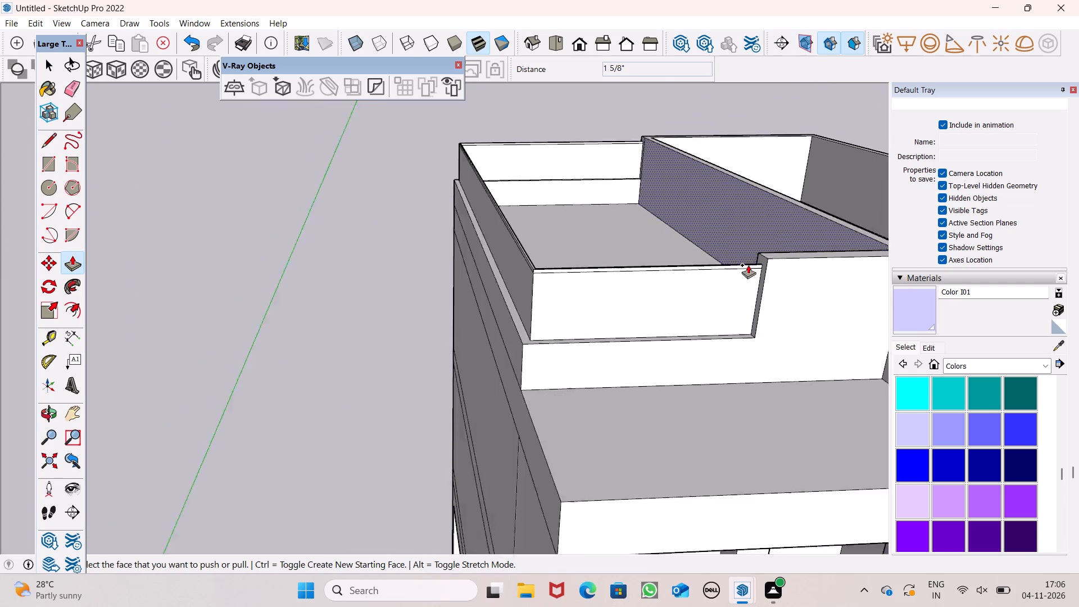
pyautogui.moveTo(749, 287); pyautogui.dragTo(797, 321, button='middle')
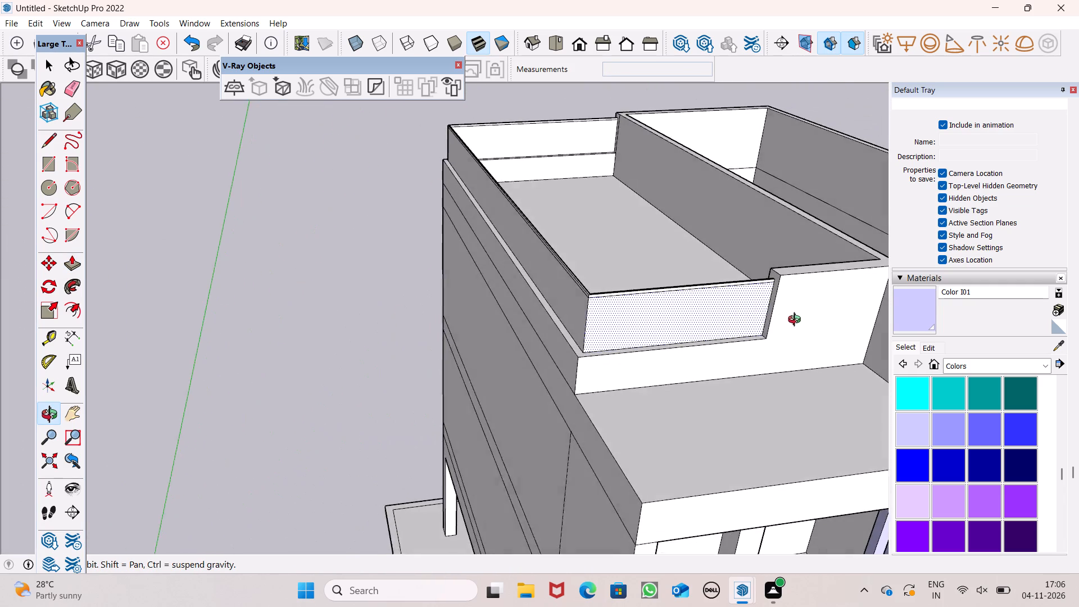
pyautogui.moveTo(797, 321); pyautogui.dragTo(800, 321, button='middle')
pyautogui.scroll(7, 553, 295)
pyautogui.scroll(1, 679, 272)
pyautogui.moveTo(681, 272); pyautogui.dragTo(750, 233, button='middle')
pyautogui.scroll(-3, 495, 246)
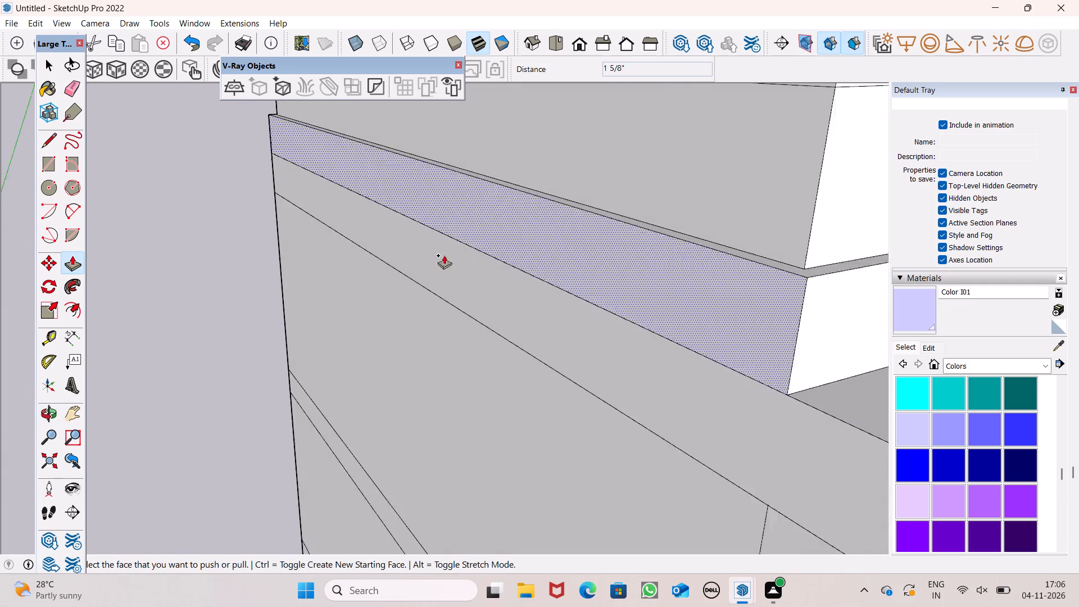
pyautogui.scroll(-3, 444, 255)
pyautogui.scroll(-4, 322, 244)
pyautogui.moveTo(409, 247); pyautogui.dragTo(529, 274, button='middle')
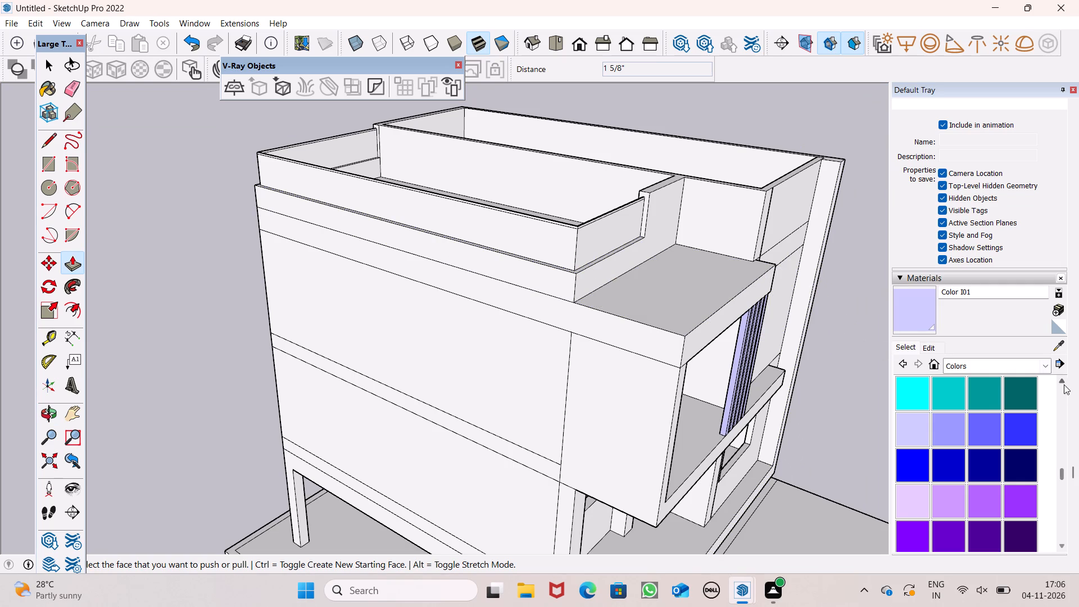
# Paint the front and long outer faces of the parapet panel with Translucent Glass Gray from the Glass and Mirrors collection.
pyautogui.scroll(-3, 986, 406)
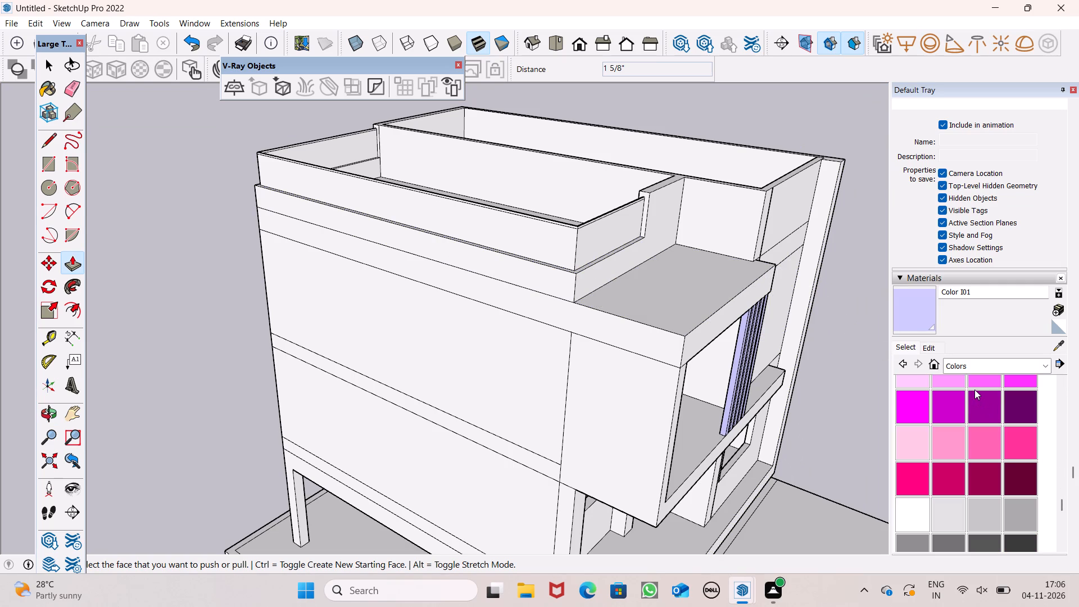
pyautogui.scroll(-1, 679, 333)
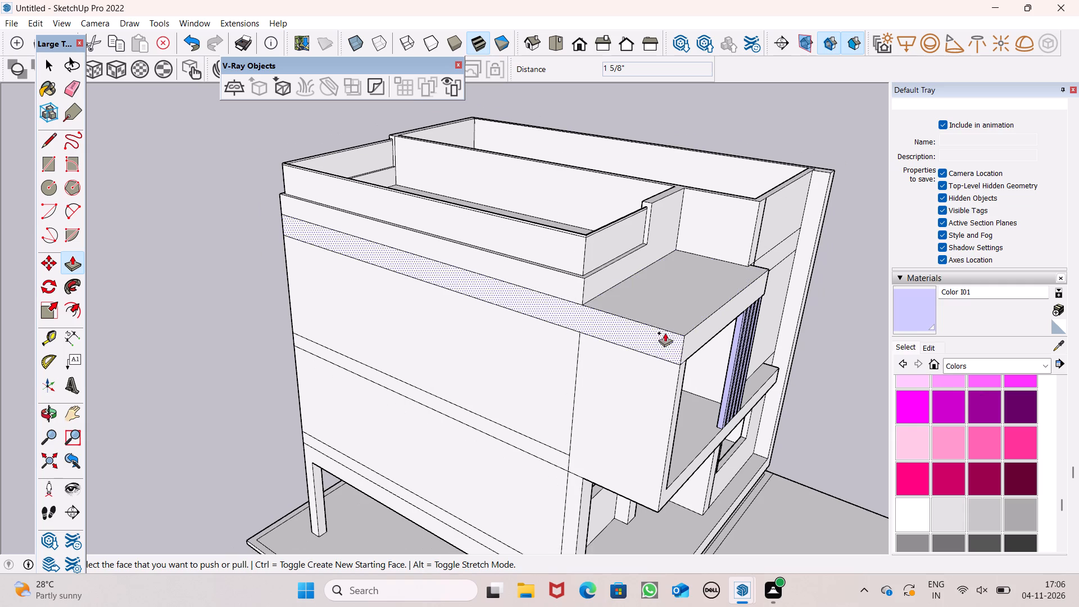
pyautogui.moveTo(753, 383); pyautogui.dragTo(718, 436, button='middle')
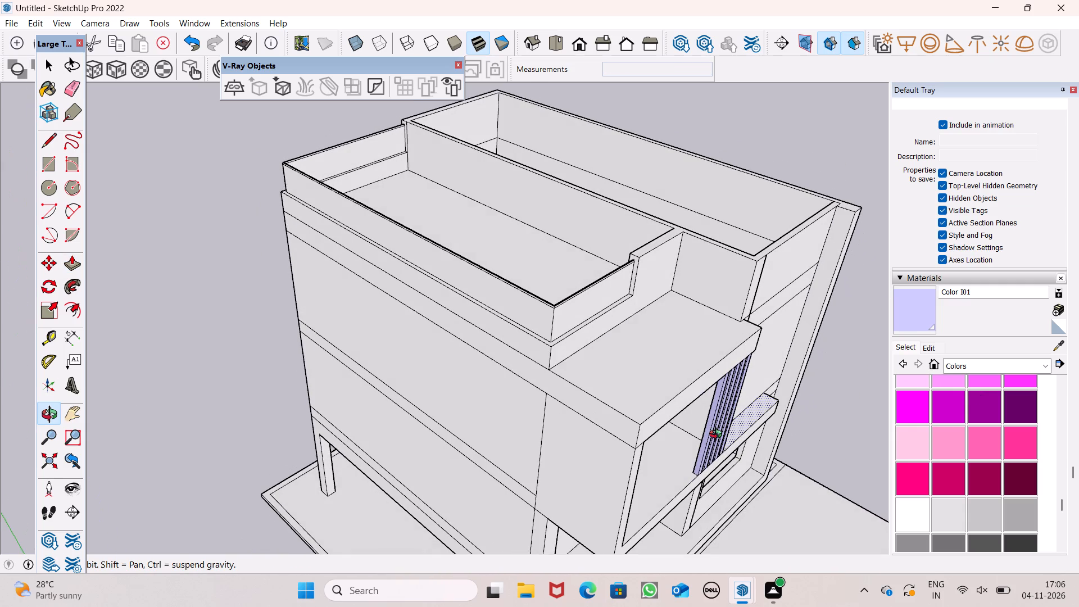
pyautogui.moveTo(718, 436); pyautogui.dragTo(783, 432, button='middle')
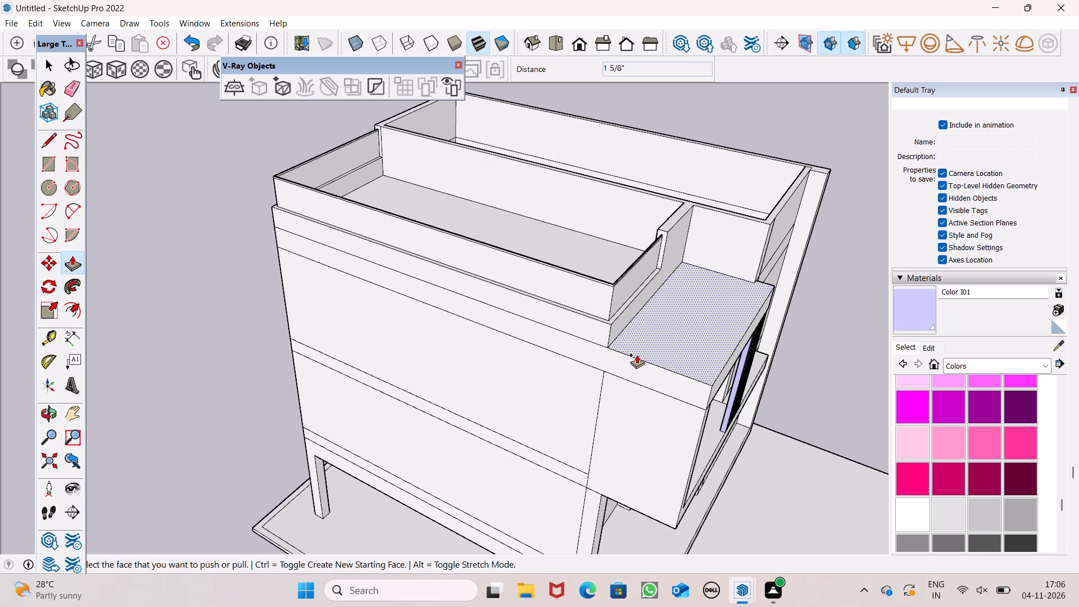
pyautogui.scroll(1, 931, 495)
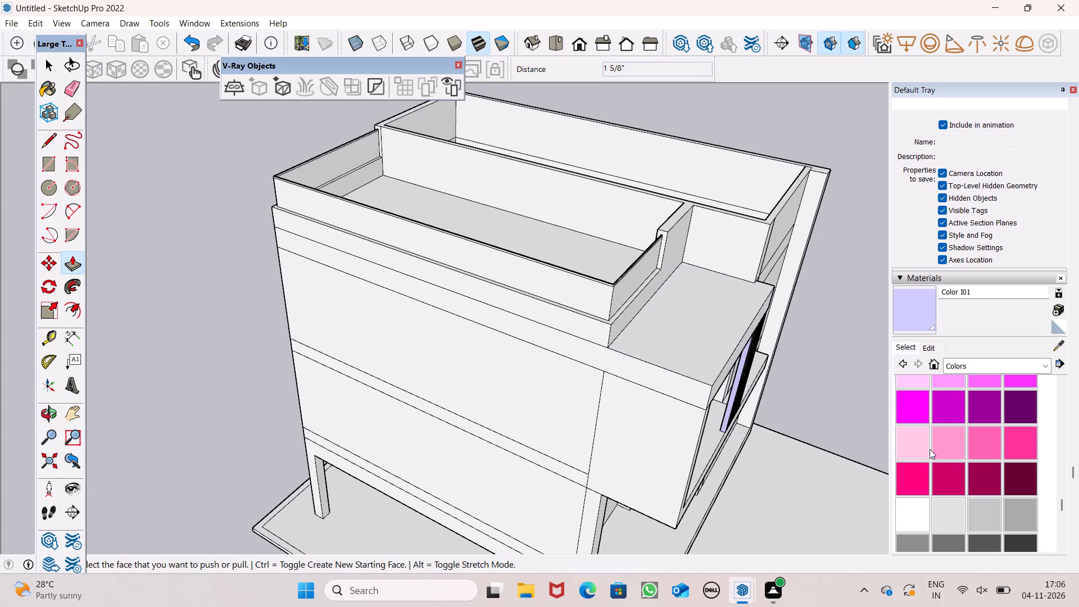
pyautogui.click(968, 368)
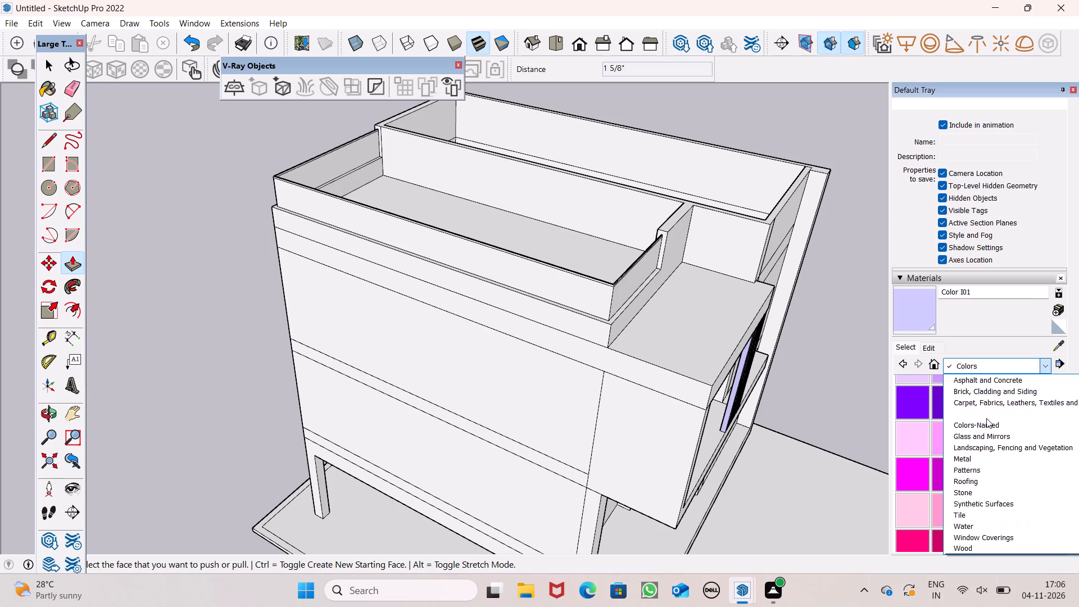
pyautogui.click(982, 440)
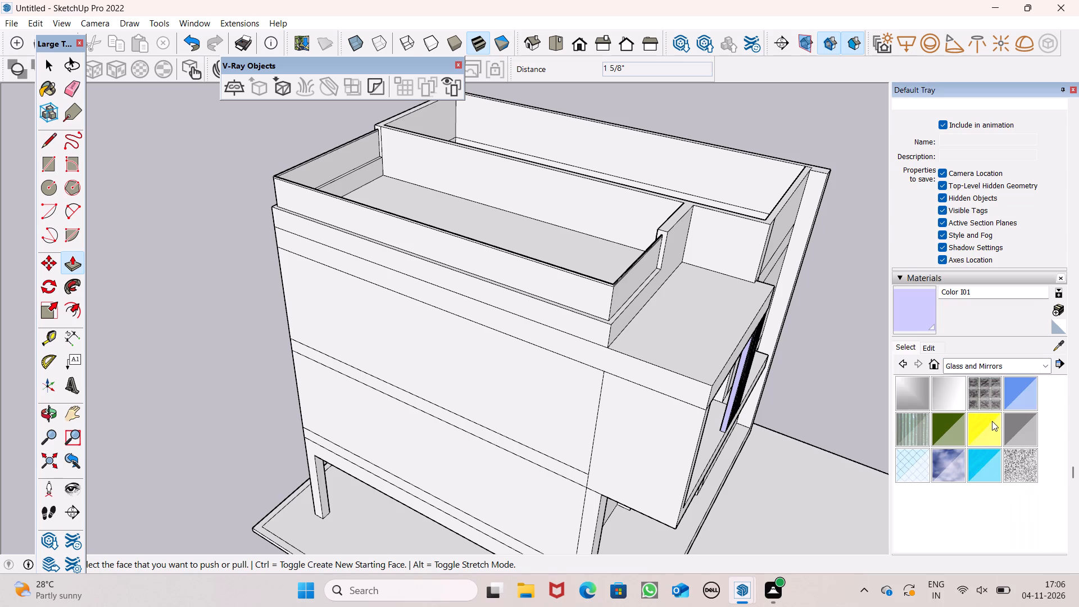
pyautogui.moveTo(1008, 422); pyautogui.dragTo(1010, 415)
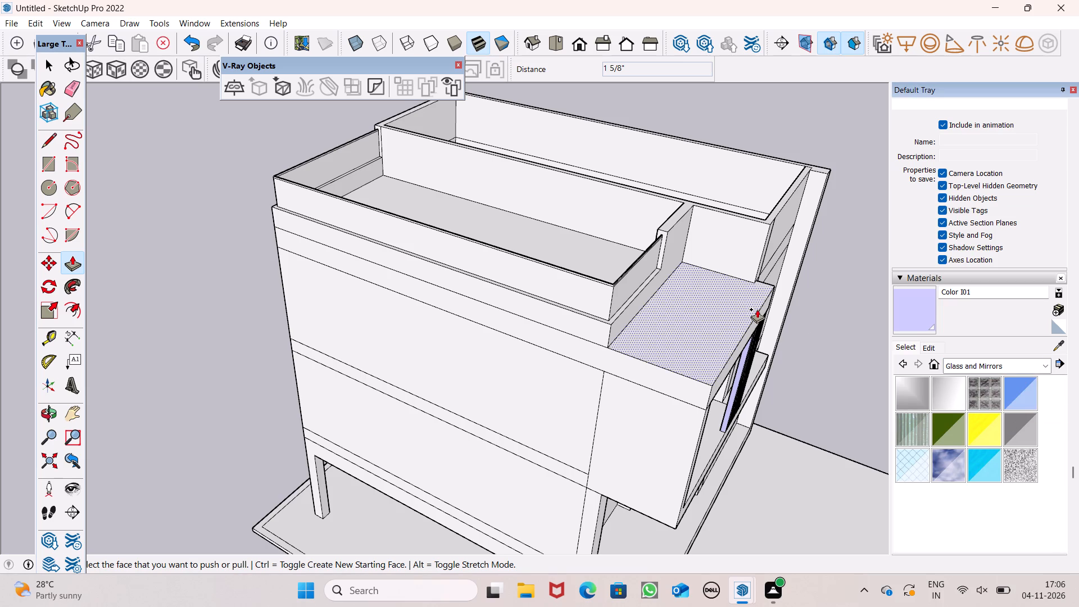
pyautogui.scroll(1, 757, 309)
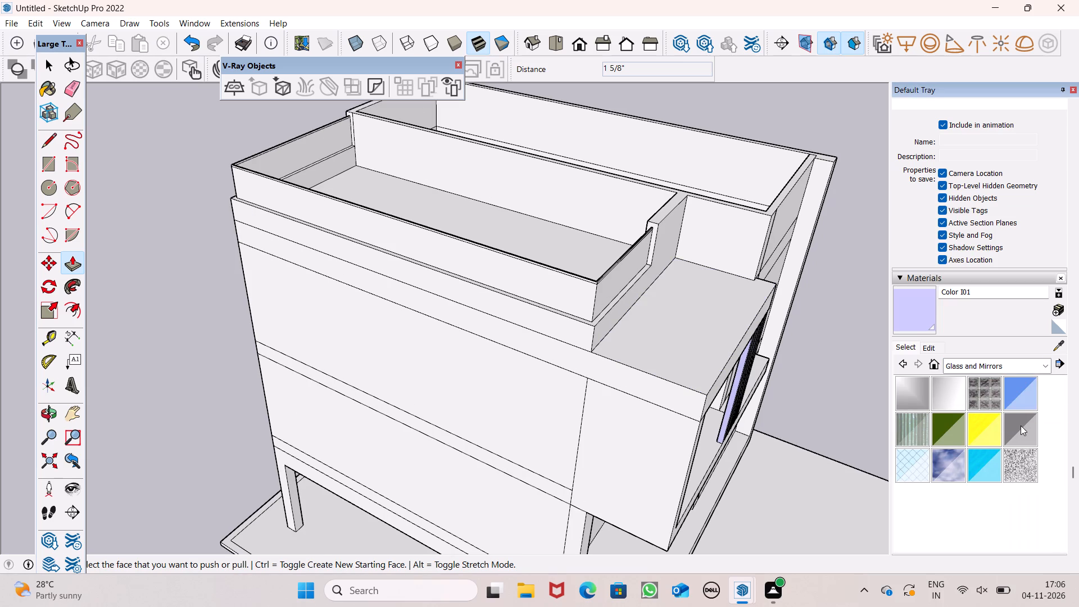
pyautogui.click(1021, 425)
pyautogui.scroll(7, 778, 296)
pyautogui.click(454, 252)
pyautogui.scroll(-6, 628, 277)
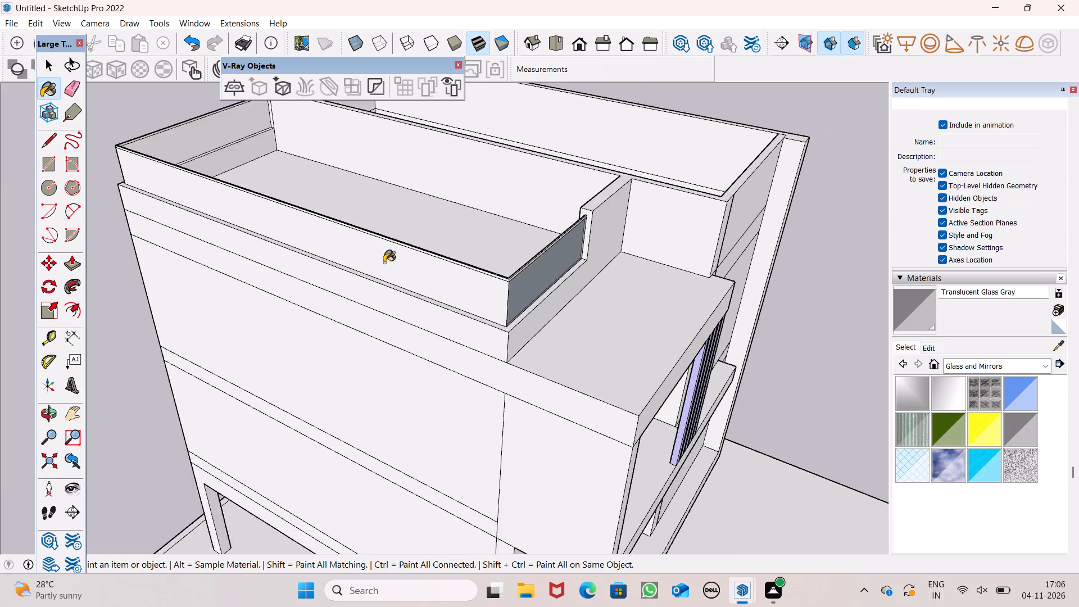
pyautogui.scroll(5, 383, 262)
pyautogui.click(427, 265)
pyautogui.scroll(-6, 625, 273)
# Paint the inner faces of the parapet panel around the terrace with Translucent Glass Gray, including the long and front sides.
pyautogui.moveTo(573, 311); pyautogui.dragTo(310, 247, button='middle')
pyautogui.scroll(5, 345, 94)
pyautogui.click(362, 140)
pyautogui.moveTo(389, 223); pyautogui.dragTo(867, 328, button='middle')
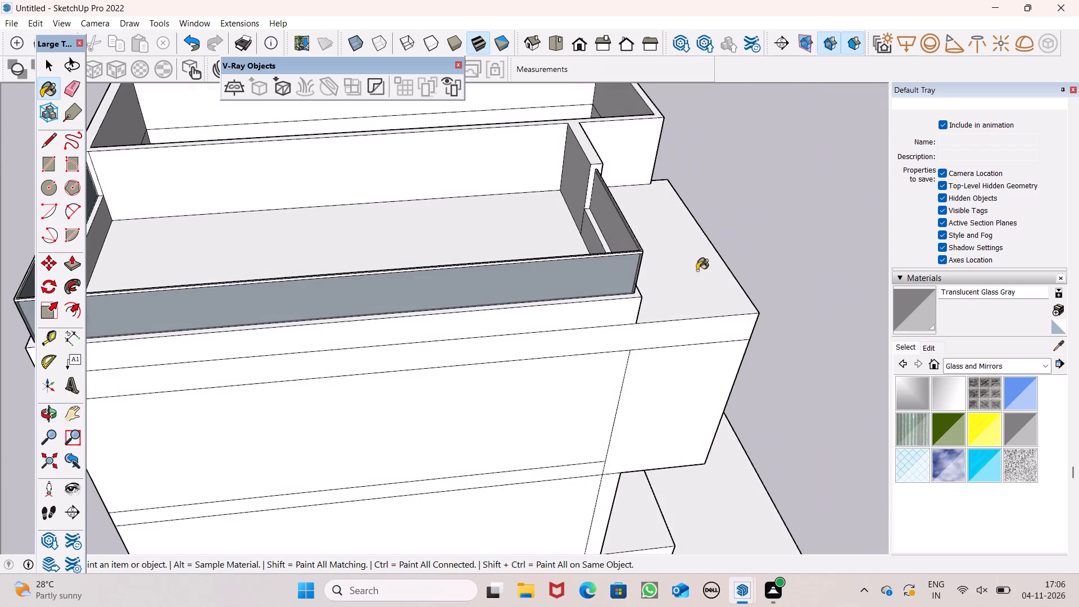
pyautogui.moveTo(331, 261); pyautogui.dragTo(722, 252, button='middle')
pyautogui.scroll(1, 584, 354)
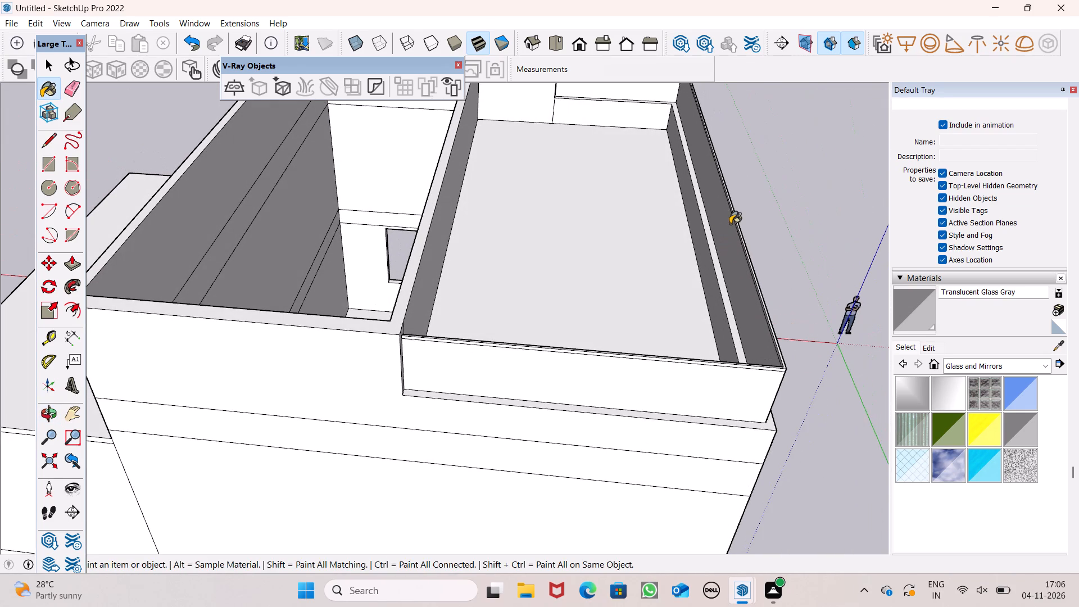
pyautogui.click(723, 229)
pyautogui.scroll(-6, 650, 305)
pyautogui.scroll(7, 632, 161)
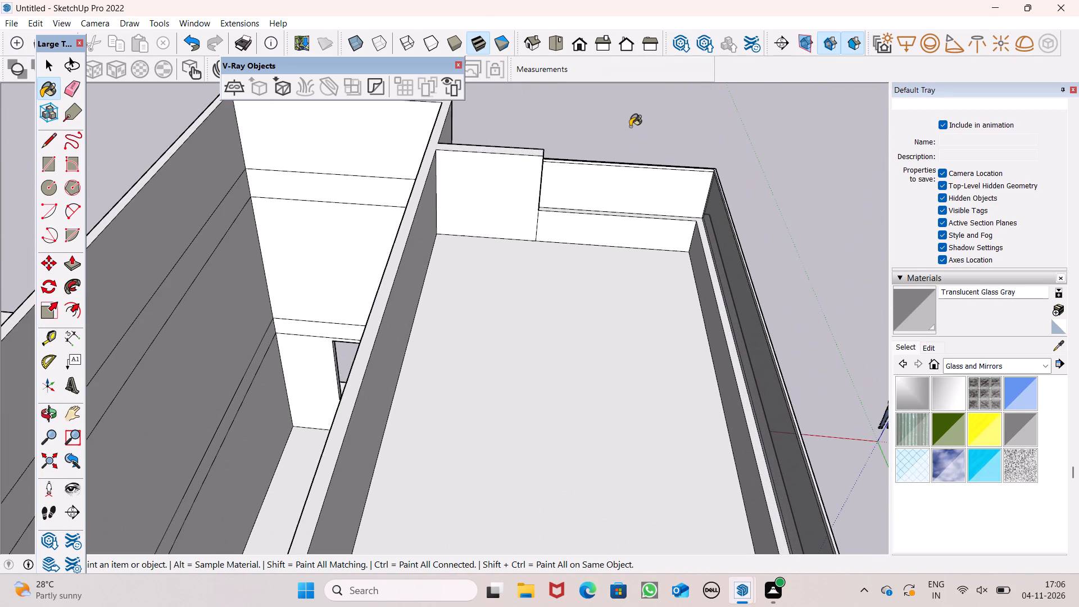
pyautogui.scroll(-1, 616, 175)
pyautogui.scroll(5, 631, 149)
pyautogui.moveTo(631, 237); pyautogui.dragTo(631, 228)
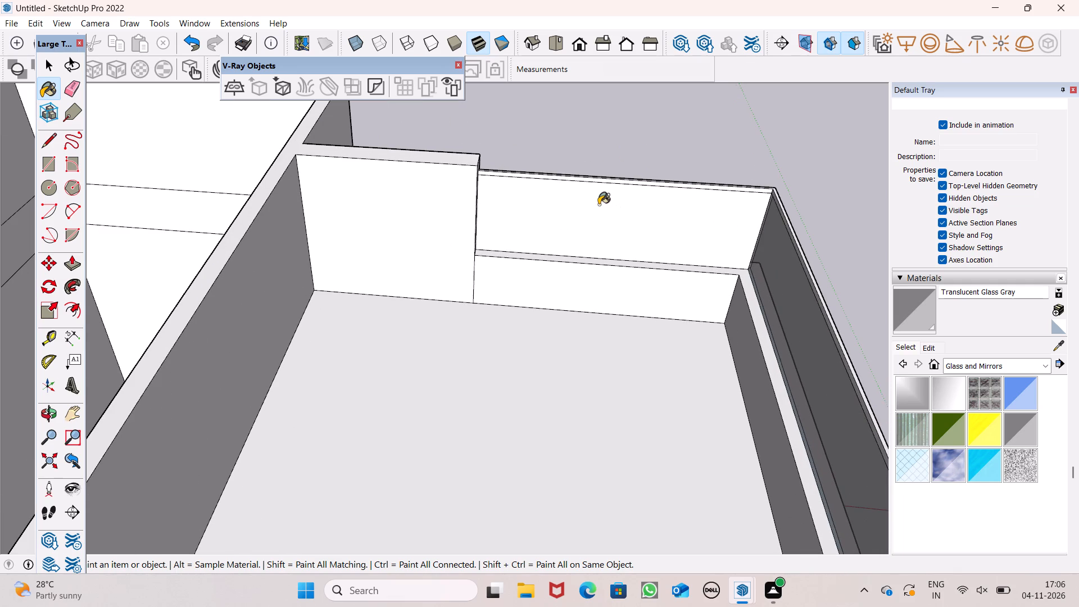
pyautogui.scroll(-10, 591, 210)
pyautogui.moveTo(668, 309); pyautogui.dragTo(324, 219, button='middle')
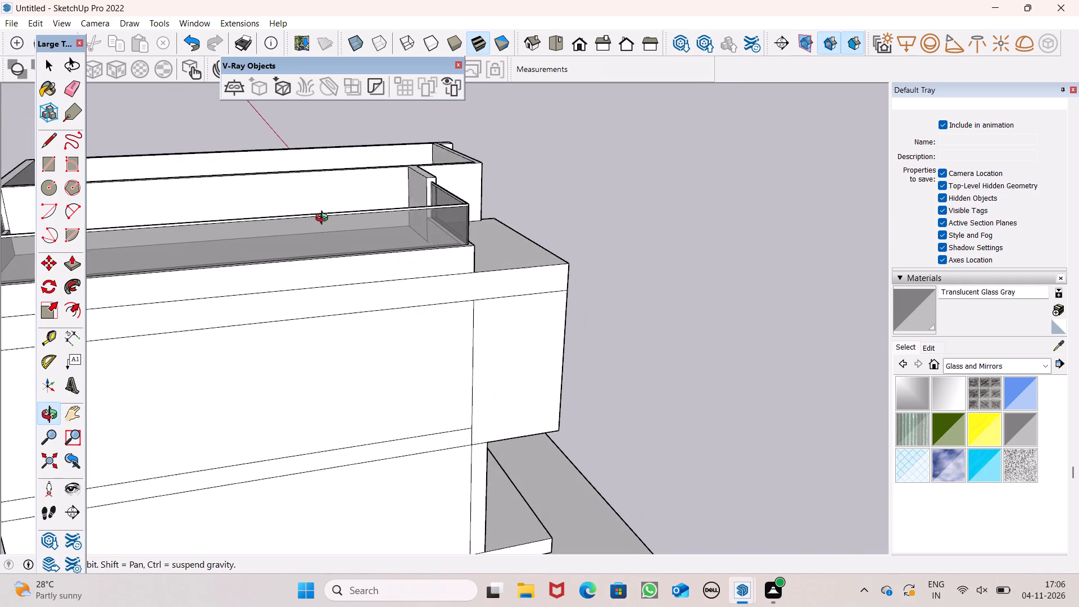
pyautogui.moveTo(324, 219); pyautogui.dragTo(321, 215, button='middle')
pyautogui.scroll(-4, 502, 192)
pyautogui.scroll(1, 454, 191)
pyautogui.moveTo(454, 198); pyautogui.dragTo(547, 264, button='middle')
pyautogui.scroll(7, 532, 242)
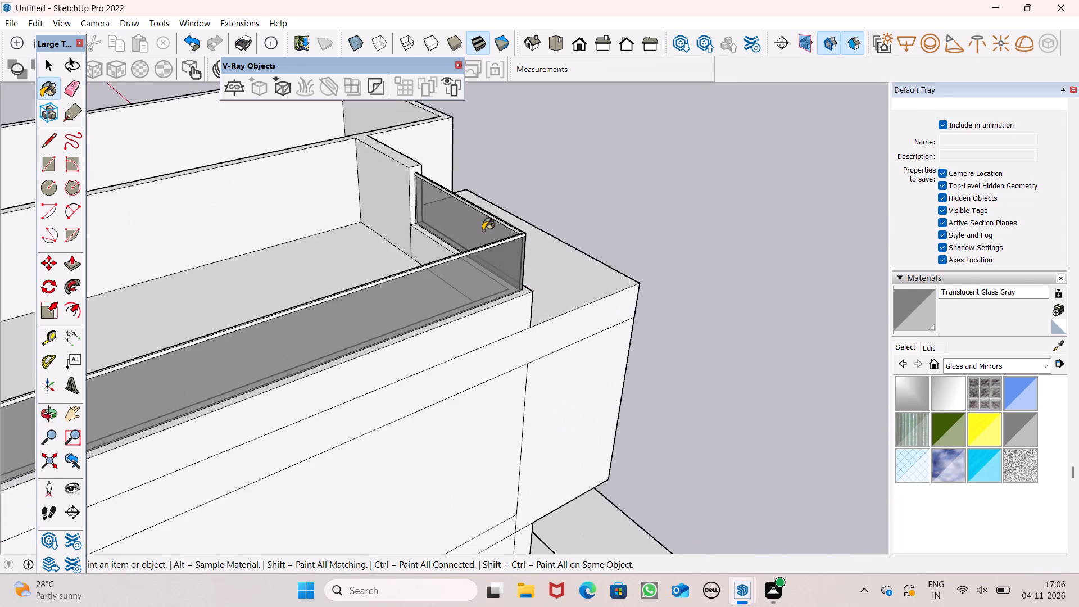
# Paint the inner faces of the parapet panel's two short sides around the roof terrace with Translucent Glass Gray.
pyautogui.click(482, 227)
pyautogui.scroll(1, 556, 234)
pyautogui.moveTo(555, 237); pyautogui.dragTo(273, 236, button='middle')
pyautogui.scroll(1, 273, 228)
pyautogui.scroll(-4, 480, 289)
pyautogui.scroll(1, 510, 320)
pyautogui.scroll(-2, 510, 320)
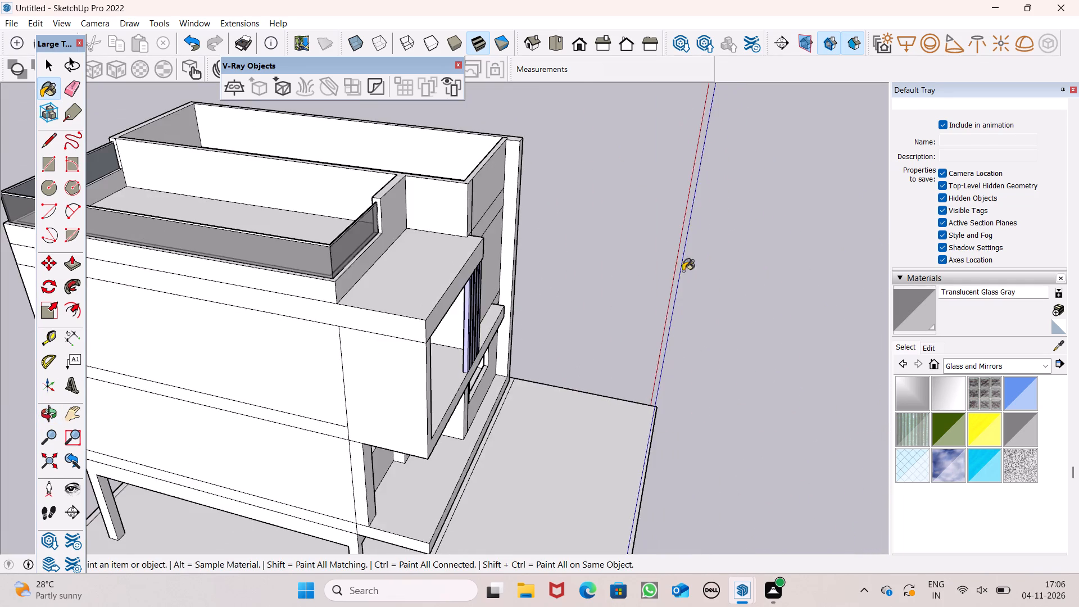
pyautogui.scroll(-5, 702, 277)
pyautogui.moveTo(614, 326); pyautogui.dragTo(244, 241, button='middle')
pyautogui.scroll(8, 197, 154)
pyautogui.scroll(5, 423, 196)
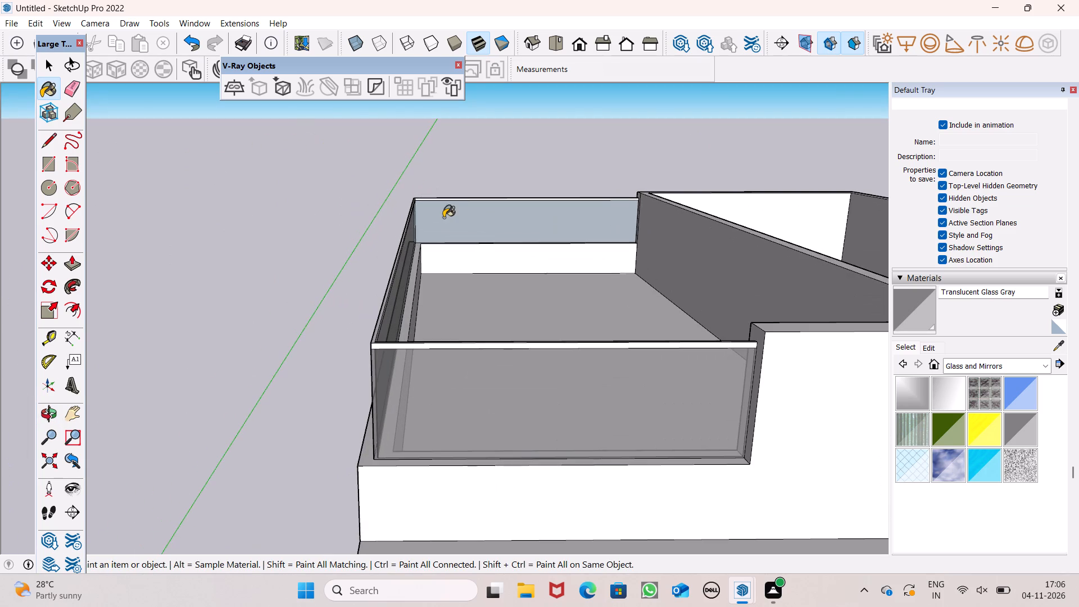
pyautogui.click(443, 217)
pyautogui.moveTo(452, 239); pyautogui.dragTo(335, 268, button='middle')
pyautogui.scroll(1, 336, 279)
pyautogui.scroll(7, 511, 227)
pyautogui.click(505, 201)
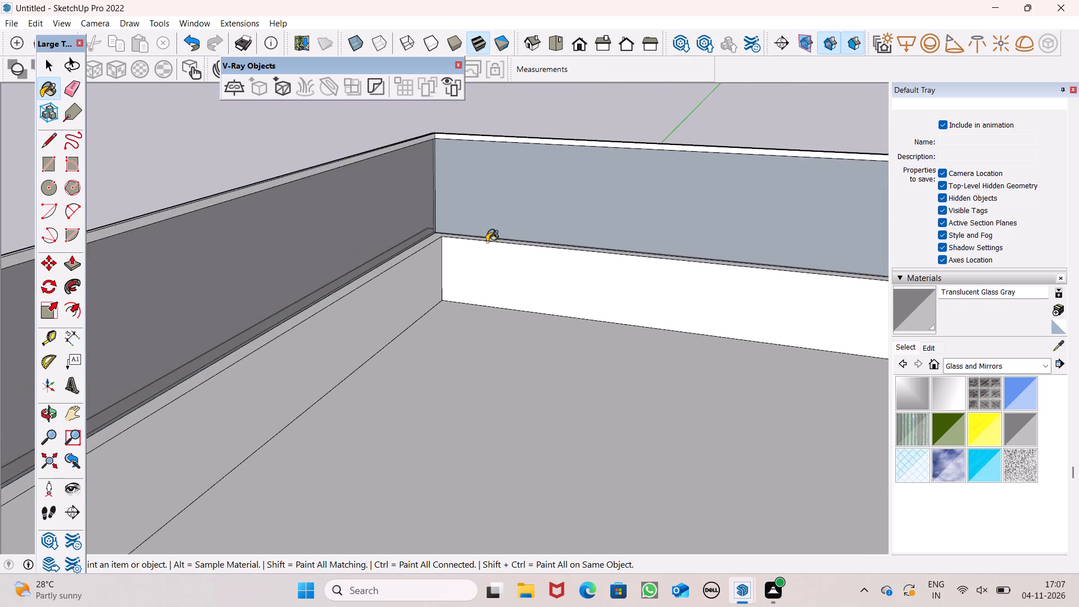
# Paint the outer face of the parapet panel's rear short side with Translucent Glass Gray.
pyautogui.moveTo(498, 265); pyautogui.dragTo(1077, 252, button='middle')
pyautogui.moveTo(83, 219); pyautogui.dragTo(317, 223, button='middle')
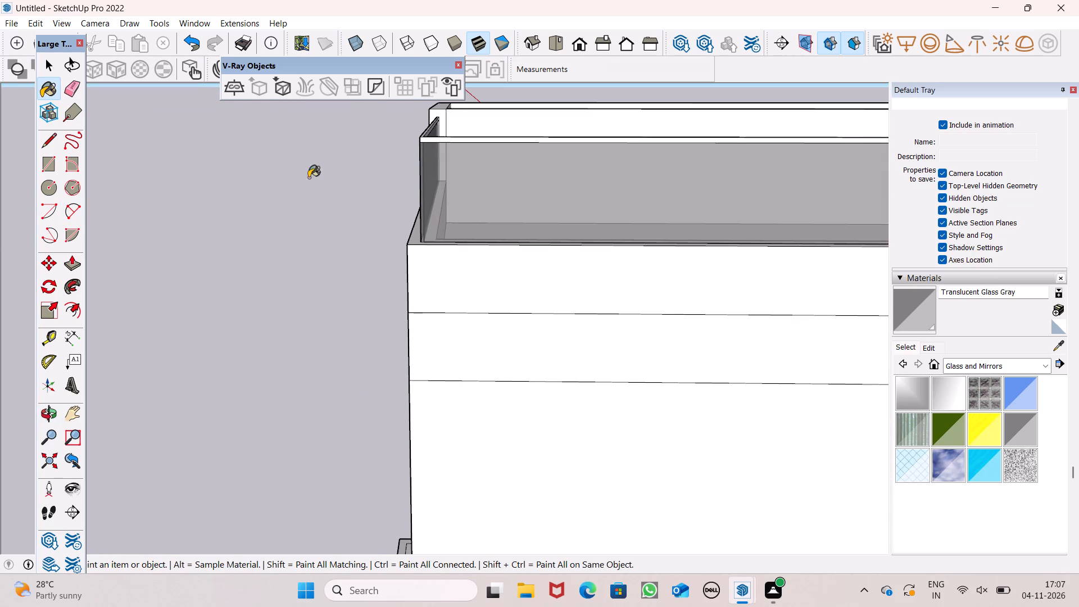
pyautogui.scroll(1, 318, 157)
pyautogui.scroll(-4, 321, 174)
pyautogui.moveTo(210, 202); pyautogui.dragTo(406, 220, button='middle')
pyautogui.scroll(6, 527, 201)
pyautogui.click(559, 183)
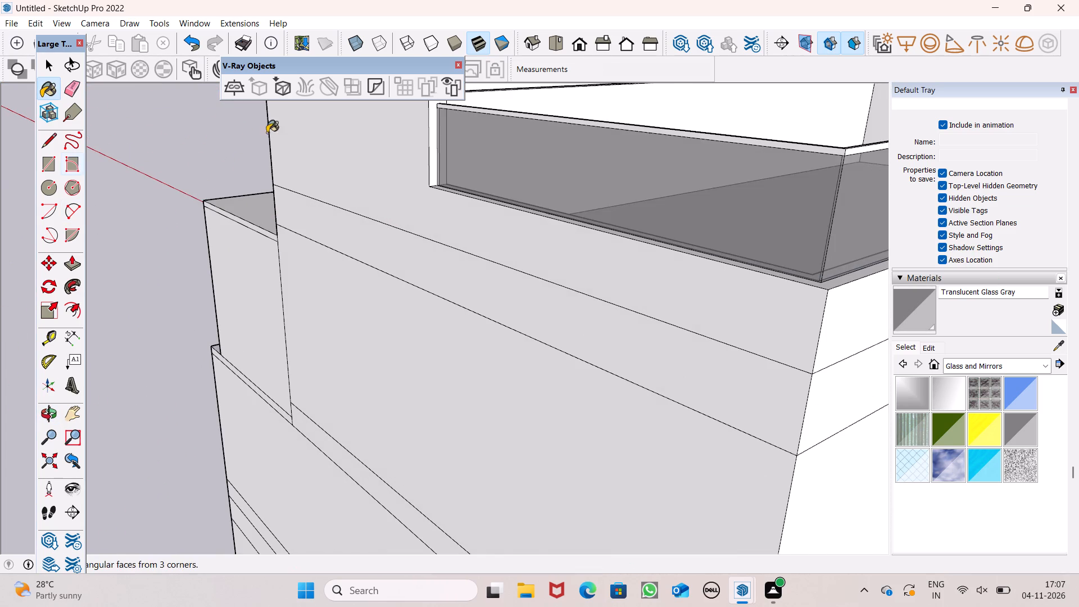
# Examine the painted glass parapet and the upper storeys from the rear, long side, above and front, and open the glass material's edit settings.
pyautogui.scroll(-2, 563, 197)
pyautogui.moveTo(782, 246); pyautogui.dragTo(577, 244, button='middle')
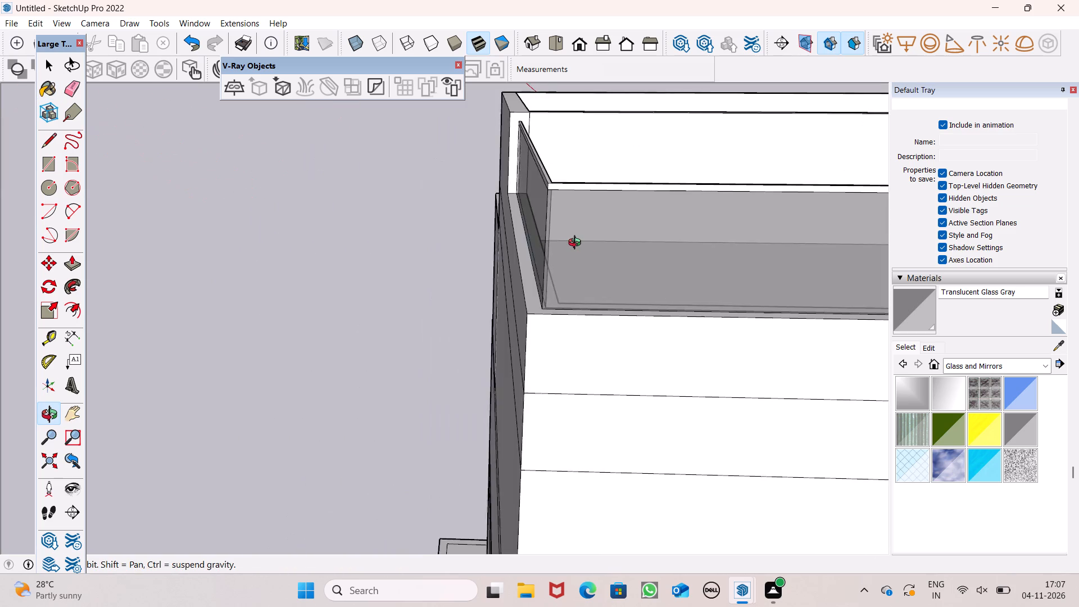
pyautogui.moveTo(577, 244); pyautogui.dragTo(878, 269, button='middle')
pyautogui.scroll(-4, 339, 188)
pyautogui.moveTo(581, 197); pyautogui.dragTo(447, 216, button='middle')
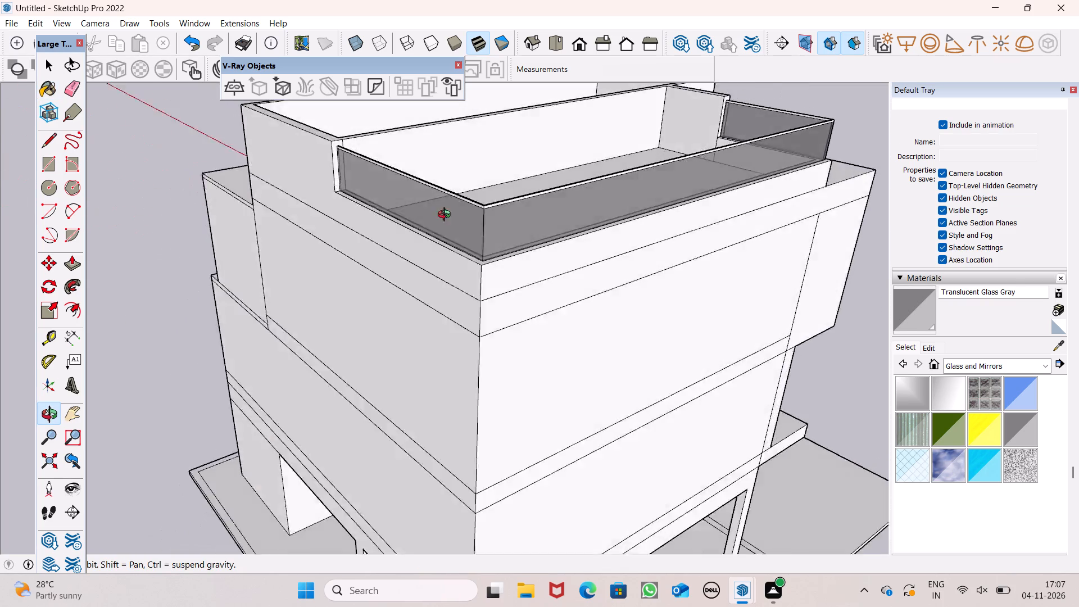
pyautogui.moveTo(447, 216); pyautogui.dragTo(239, 205, button='middle')
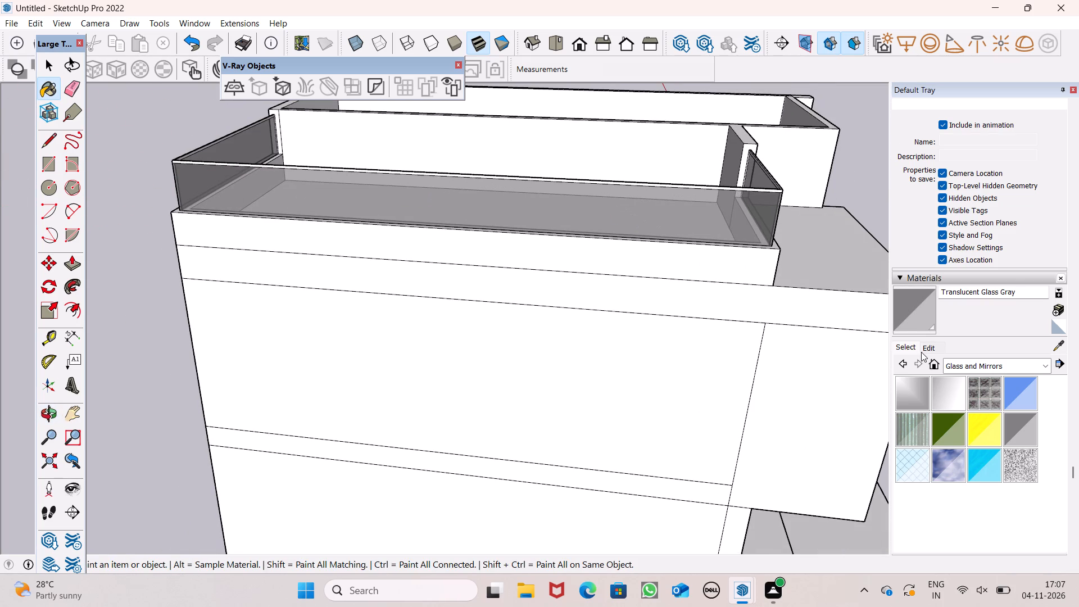
pyautogui.click(921, 351)
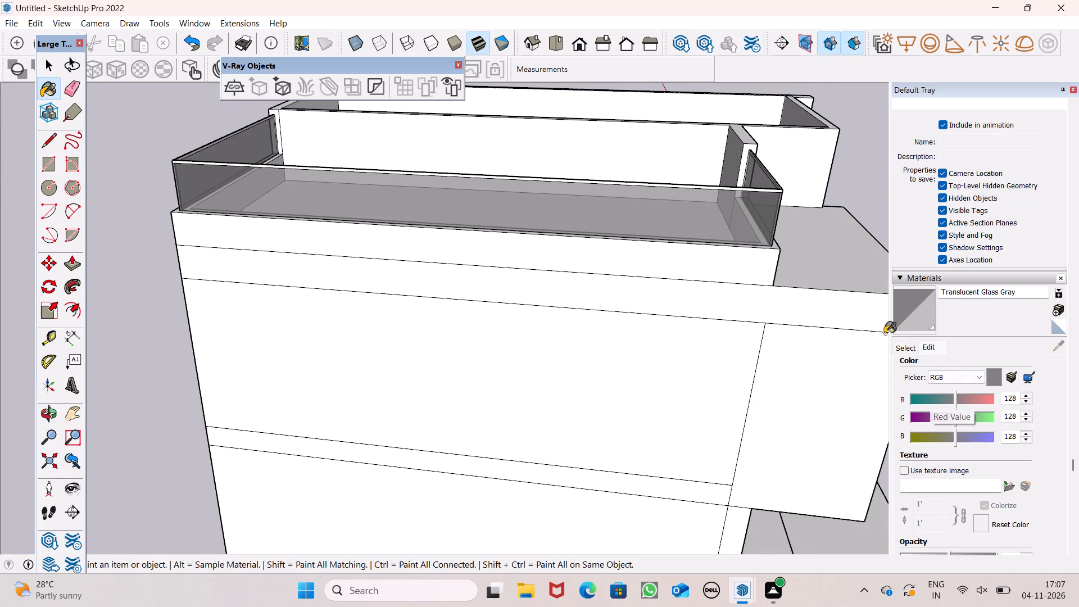
pyautogui.press('space')
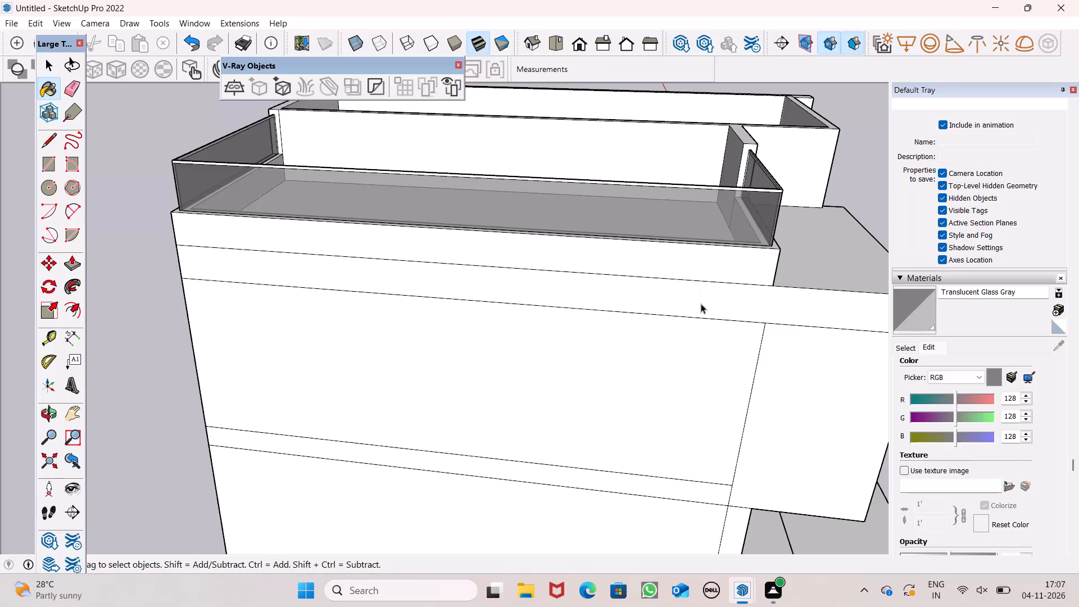
pyautogui.scroll(-3, 690, 282)
pyautogui.moveTo(725, 286); pyautogui.dragTo(438, 398, button='middle')
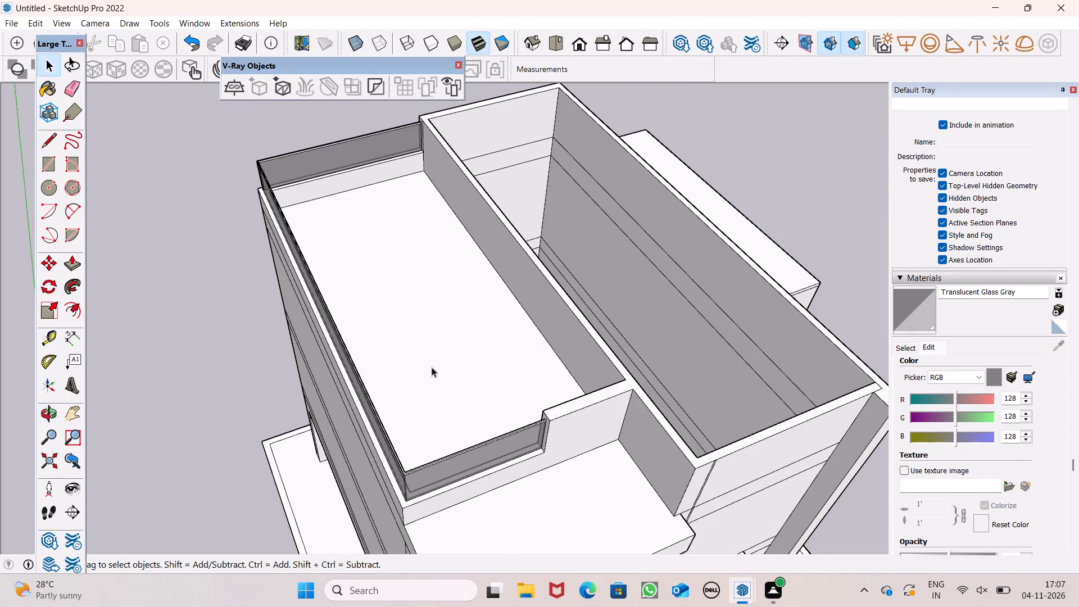
pyautogui.scroll(-4, 432, 367)
pyautogui.moveTo(493, 337); pyautogui.dragTo(504, 217, button='middle')
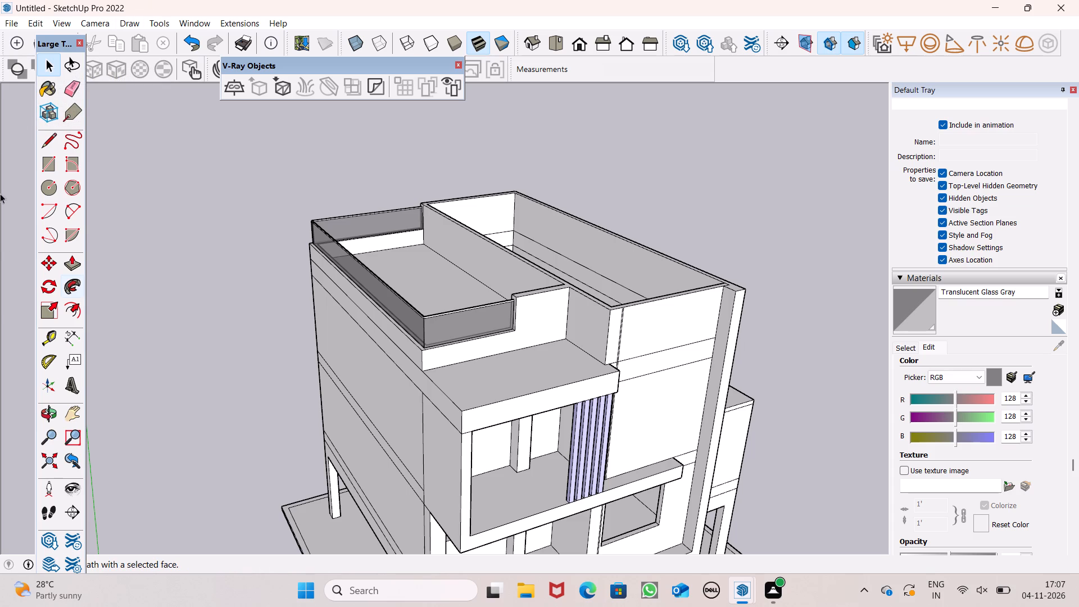
pyautogui.scroll(-2, 539, 200)
pyautogui.moveTo(581, 274); pyautogui.dragTo(433, 255, button='middle')
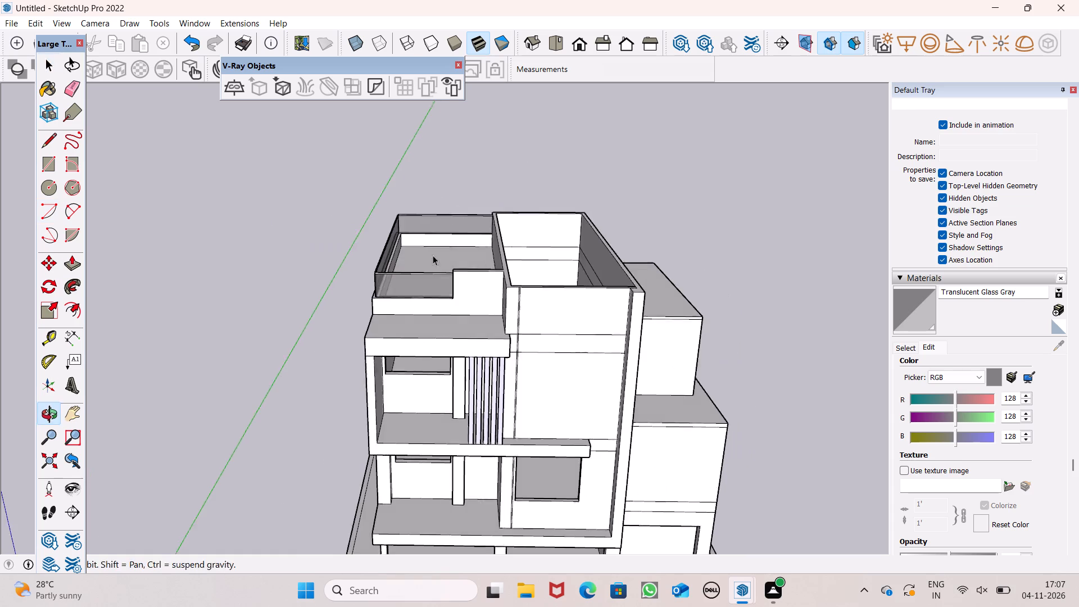
pyautogui.moveTo(433, 255); pyautogui.dragTo(435, 261, button='middle')
pyautogui.scroll(-3, 466, 198)
pyautogui.moveTo(489, 259); pyautogui.dragTo(491, 267, button='middle')
pyautogui.scroll(4, 505, 223)
pyautogui.moveTo(572, 287); pyautogui.dragTo(572, 291, button='middle')
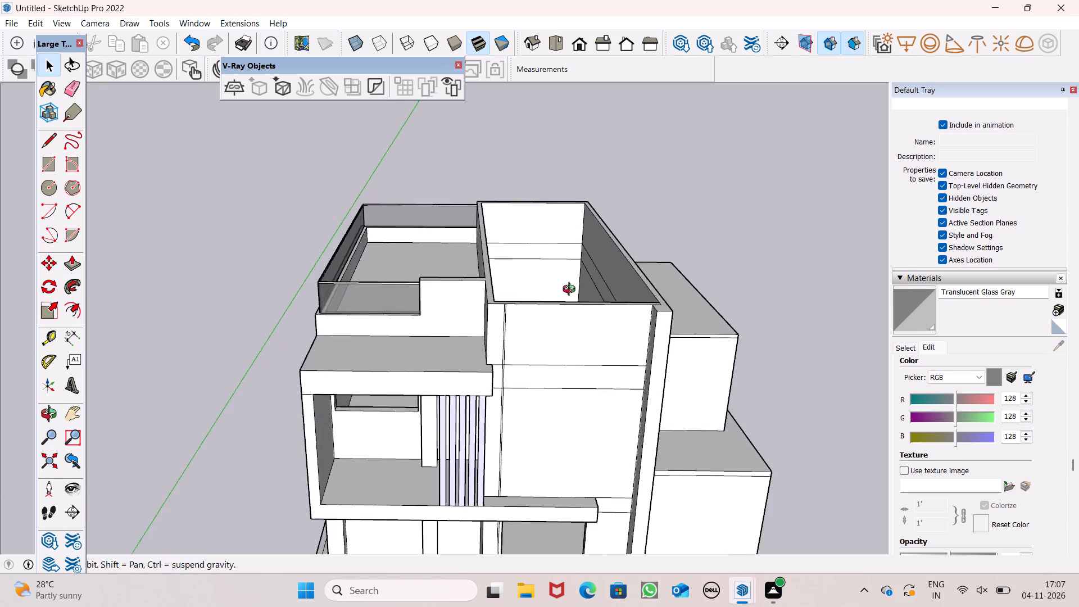
# Trace a short line along the upper-storey inner wall edge of the open tall block to fill in a horizontal slab face.
pyautogui.moveTo(572, 291); pyautogui.dragTo(433, 367, button='middle')
pyautogui.scroll(-6, 497, 264)
pyautogui.scroll(-3, 542, 235)
pyautogui.moveTo(544, 255); pyautogui.dragTo(296, 468, button='middle')
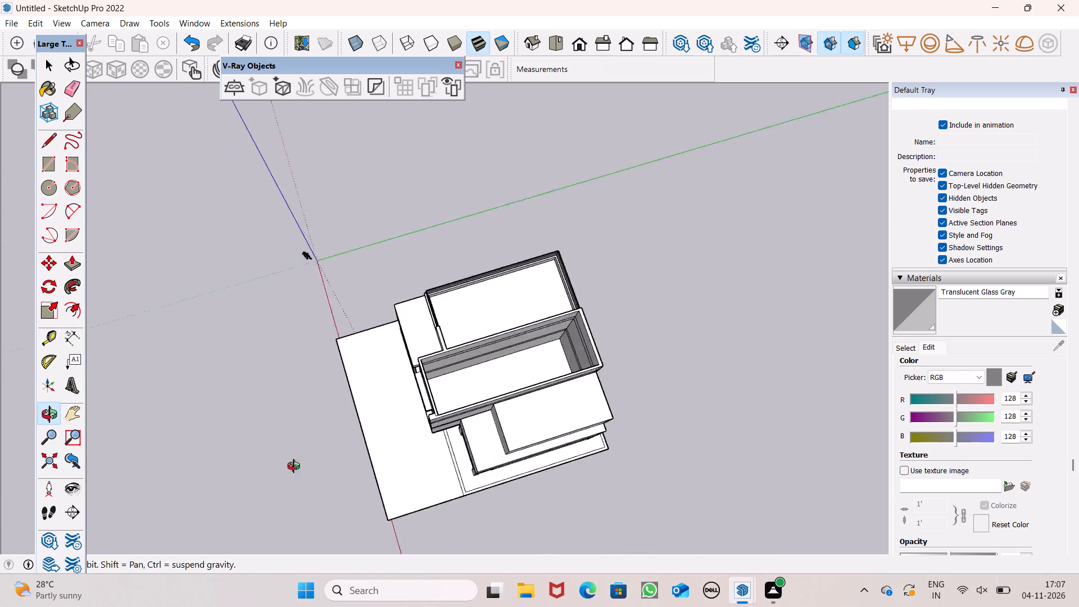
pyautogui.moveTo(296, 468); pyautogui.dragTo(177, 401, button='middle')
pyautogui.click(51, 148)
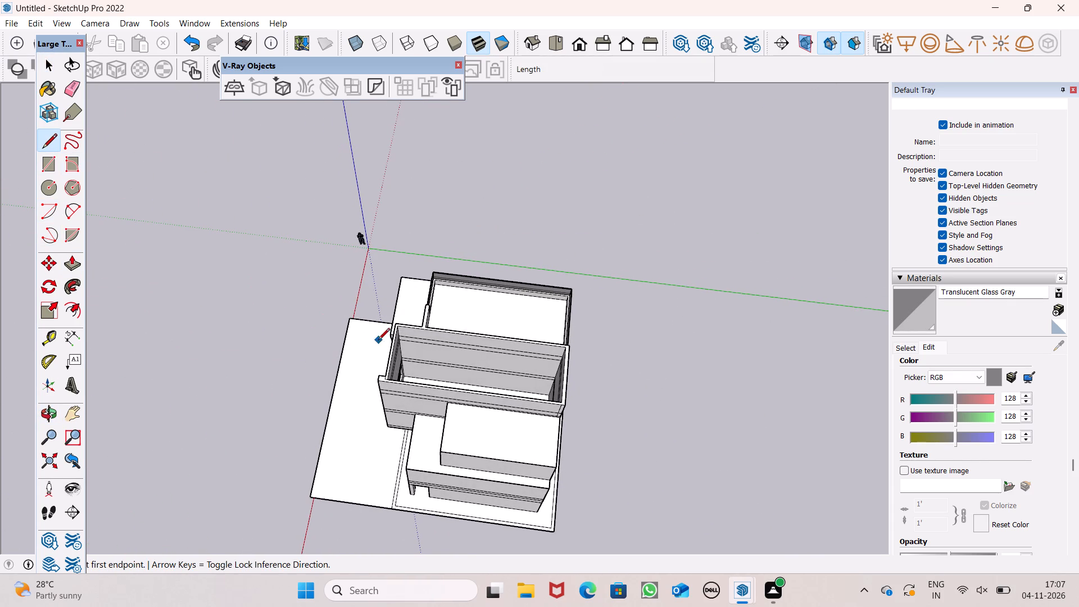
pyautogui.scroll(4, 378, 341)
pyautogui.scroll(-1, 414, 352)
pyautogui.moveTo(483, 405); pyautogui.dragTo(483, 445, button='middle')
pyautogui.scroll(6, 483, 446)
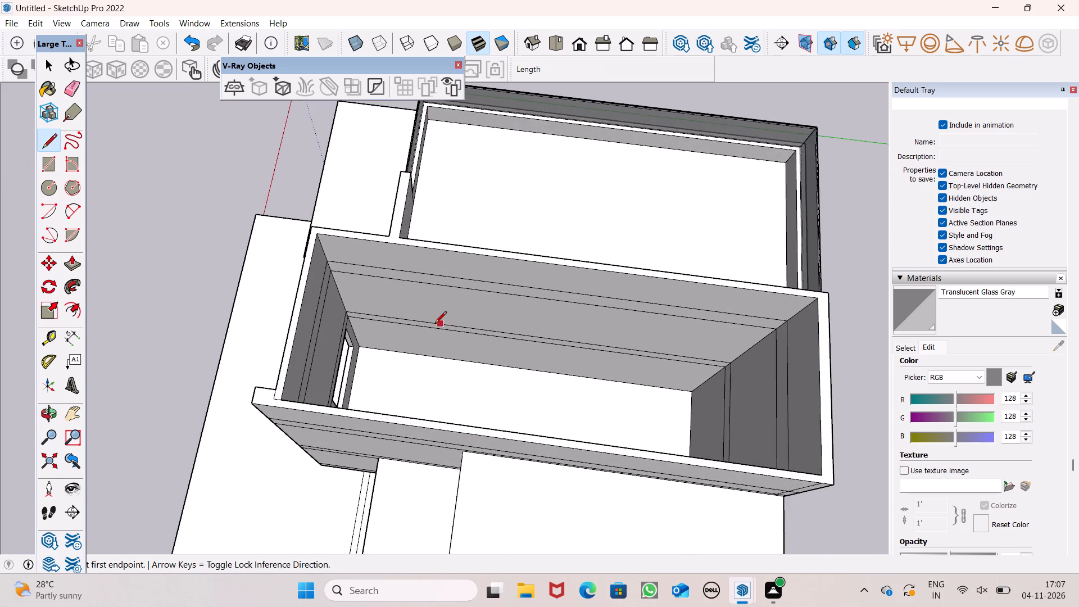
pyautogui.scroll(4, 433, 324)
pyautogui.click(432, 324)
pyautogui.click(483, 326)
pyautogui.scroll(-6, 495, 338)
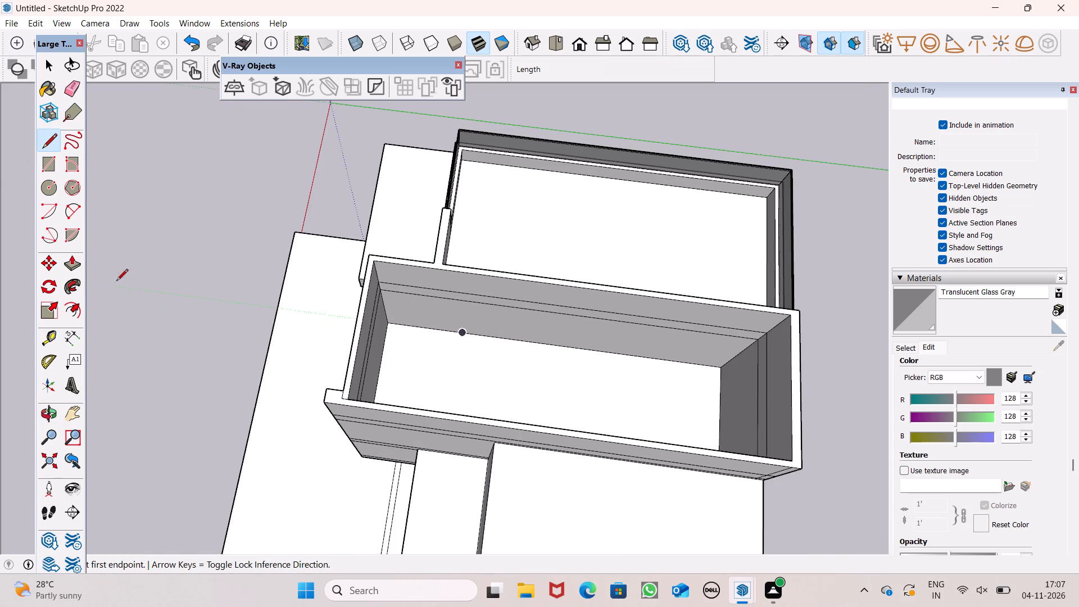
# Push/Pull the new slab face inside the tall block by 6".
pyautogui.moveTo(69, 260); pyautogui.dragTo(77, 260)
pyautogui.click(598, 370)
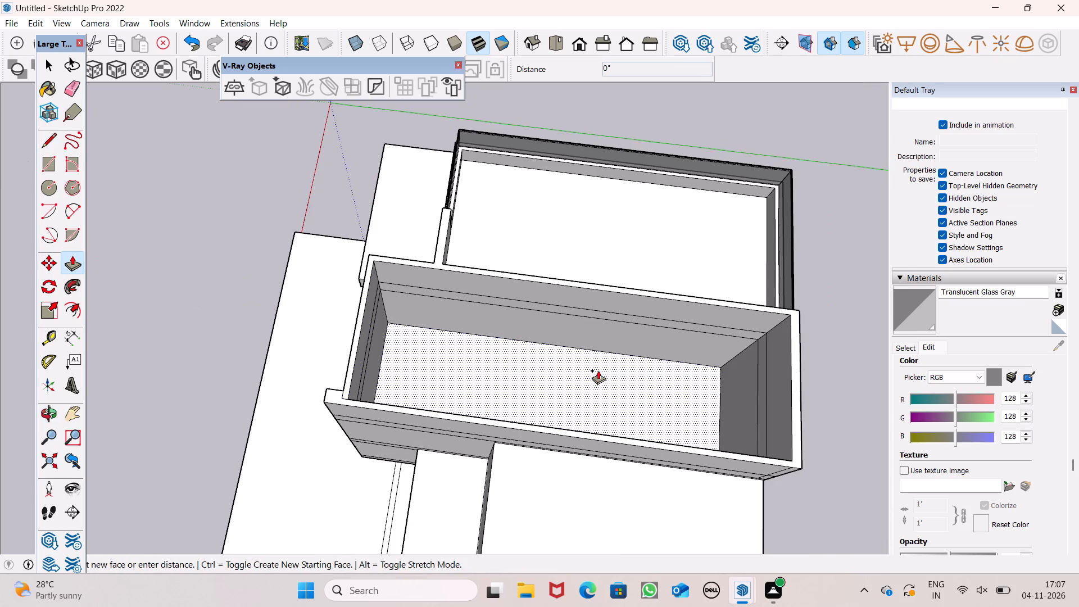
pyautogui.write('6"')
pyautogui.press('Return')
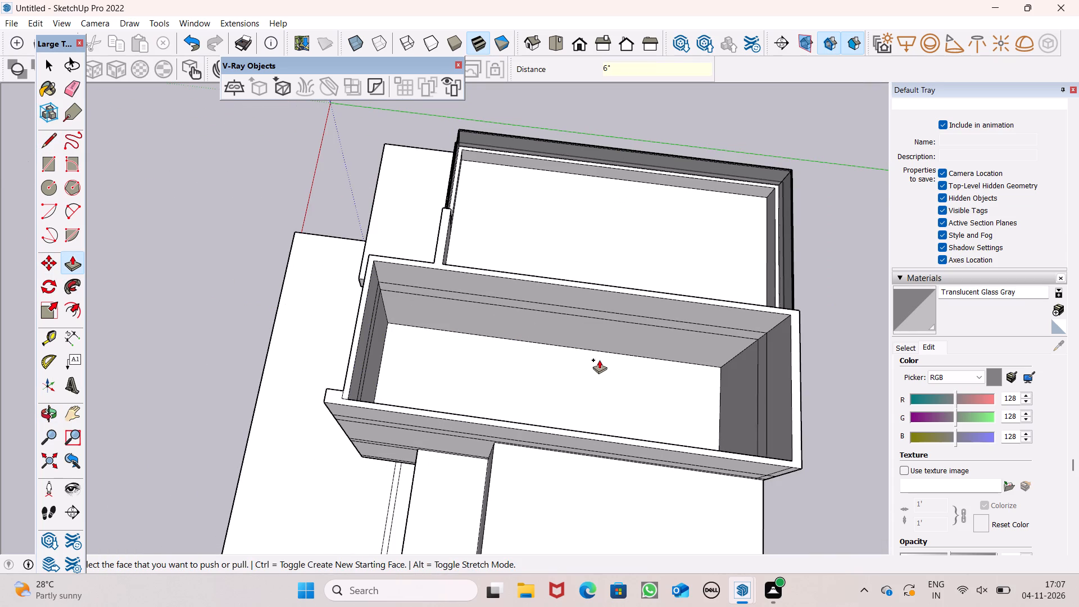
# Trace a line about 1' 4 1/4" long on the tall block's top inner wall edge to cap its opening with a roof face.
pyautogui.scroll(-3, 599, 357)
pyautogui.click(55, 138)
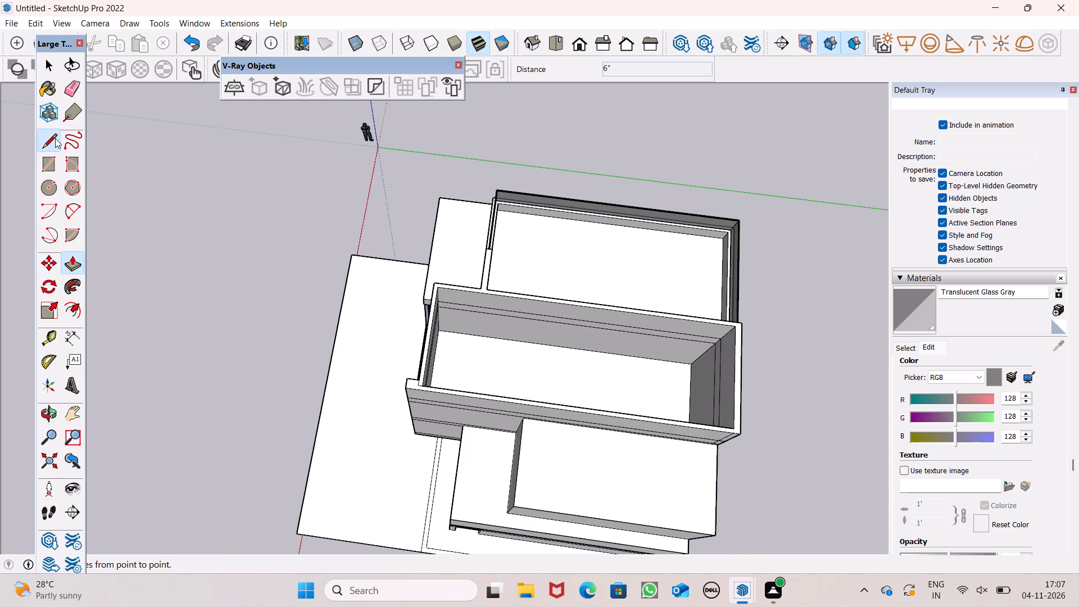
pyautogui.scroll(6, 425, 259)
pyautogui.click(491, 307)
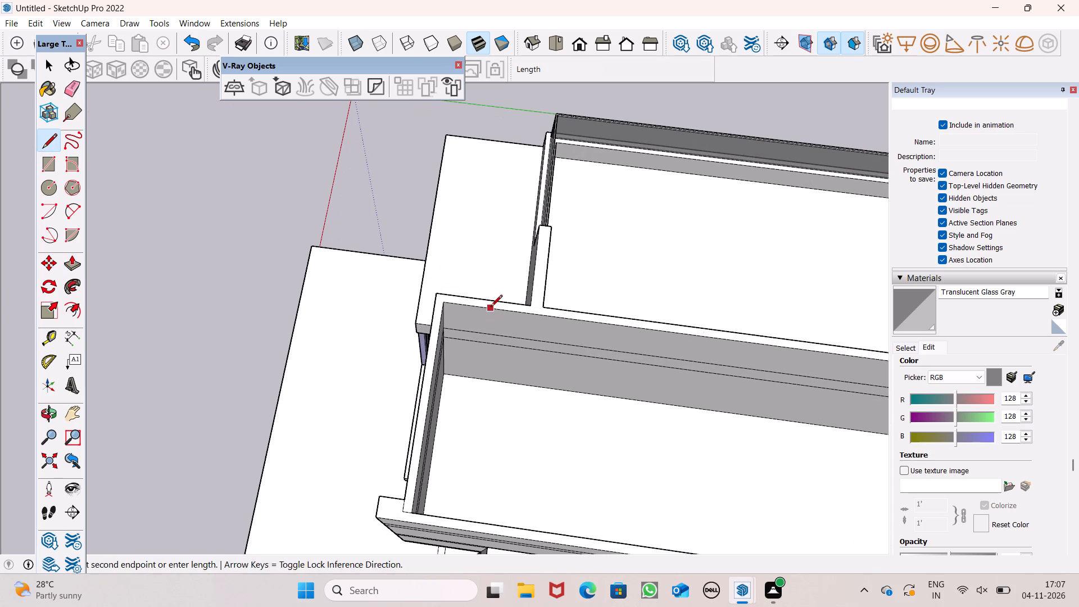
pyautogui.click(513, 314)
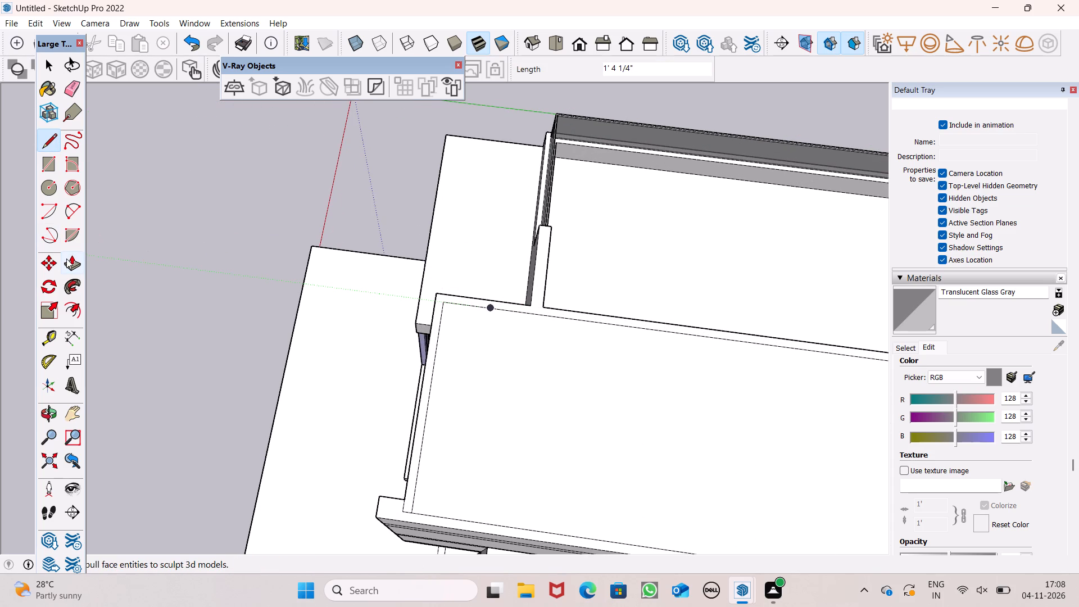
# Push/Pull the roof face of the tall block by 6".
pyautogui.click(67, 259)
pyautogui.moveTo(570, 352); pyautogui.dragTo(570, 359)
pyautogui.write('6"')
pyautogui.press('Return')
# Examine the capped tall block and the whole house from the front and from above.
pyautogui.scroll(-6, 574, 337)
pyautogui.moveTo(509, 365); pyautogui.dragTo(839, 112, button='middle')
pyautogui.moveTo(703, 252); pyautogui.dragTo(821, 162, button='middle')
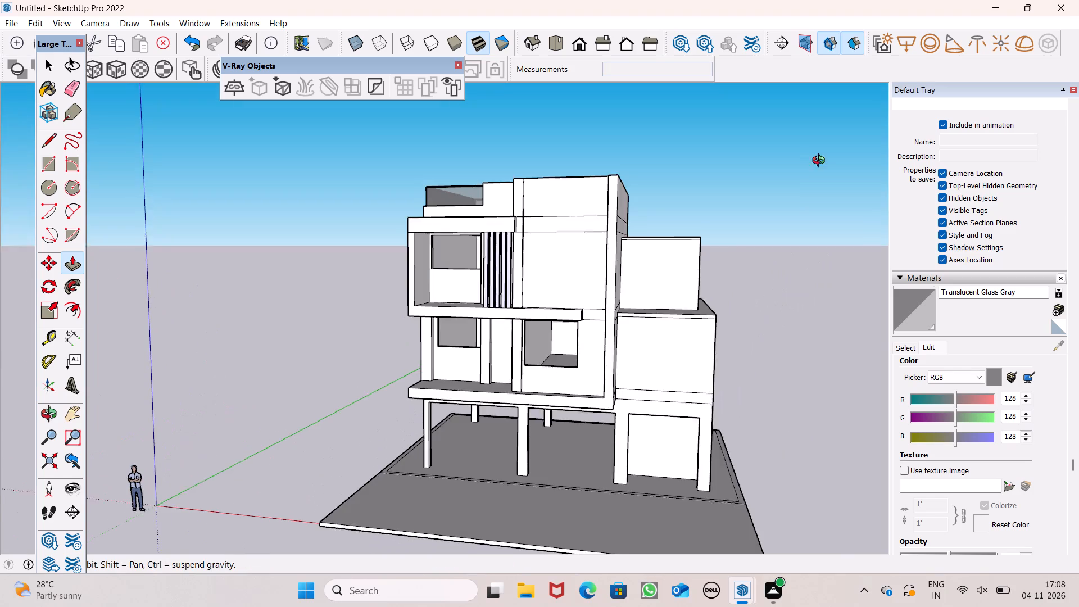
pyautogui.moveTo(821, 162); pyautogui.dragTo(823, 161, button='middle')
pyautogui.moveTo(656, 248); pyautogui.dragTo(720, 199, button='middle')
pyautogui.press('space')
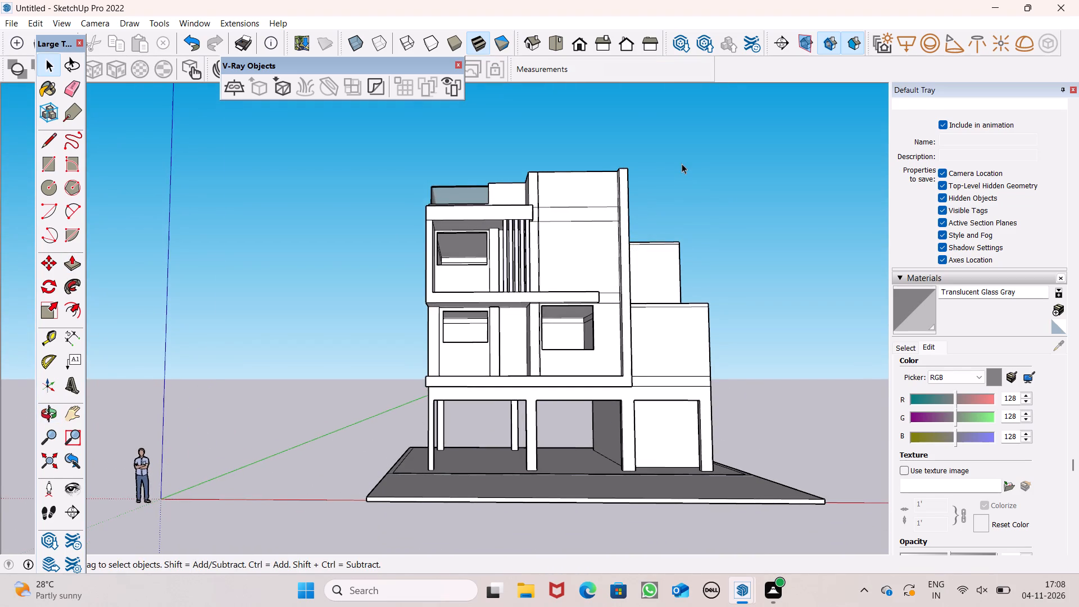
pyautogui.scroll(-3, 682, 164)
pyautogui.moveTo(631, 182); pyautogui.dragTo(620, 360, button='middle')
pyautogui.scroll(6, 625, 246)
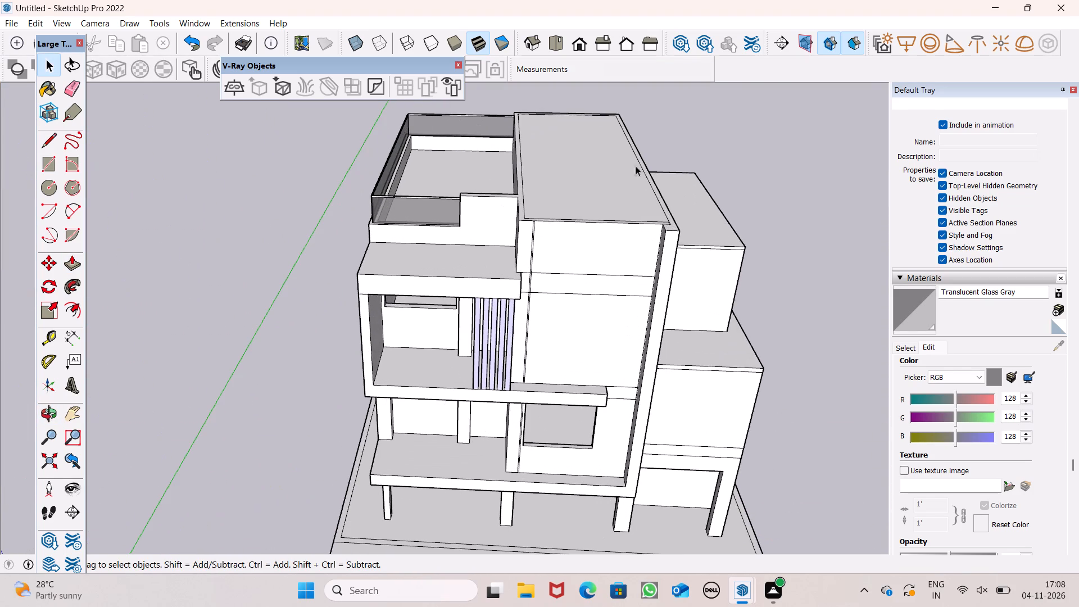
pyautogui.scroll(-1, 576, 137)
pyautogui.moveTo(525, 137); pyautogui.dragTo(522, 175, button='middle')
pyautogui.scroll(3, 701, 221)
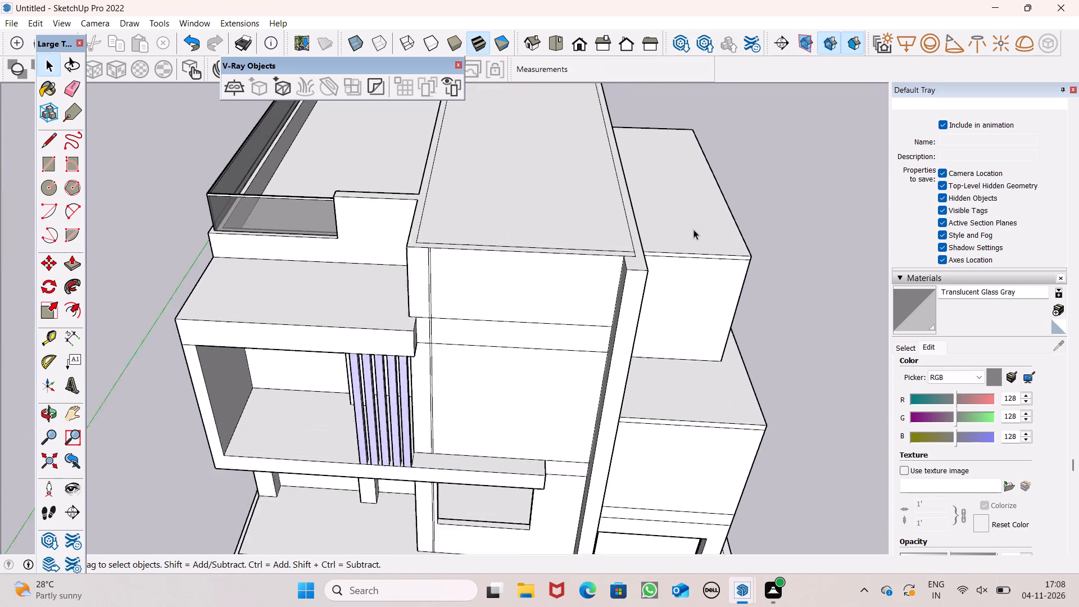
# Erase the leftover inner outline edges on the tall block's roof along its sides, front and rear to leave one clean surface.
pyautogui.scroll(2, 693, 229)
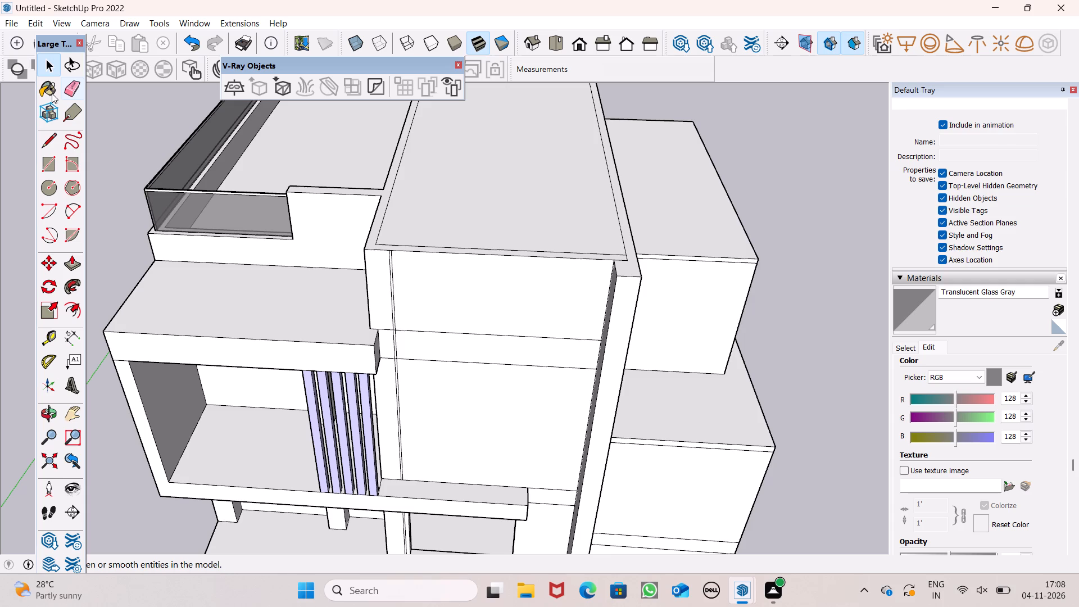
pyautogui.click(62, 87)
pyautogui.moveTo(379, 235); pyautogui.dragTo(401, 243)
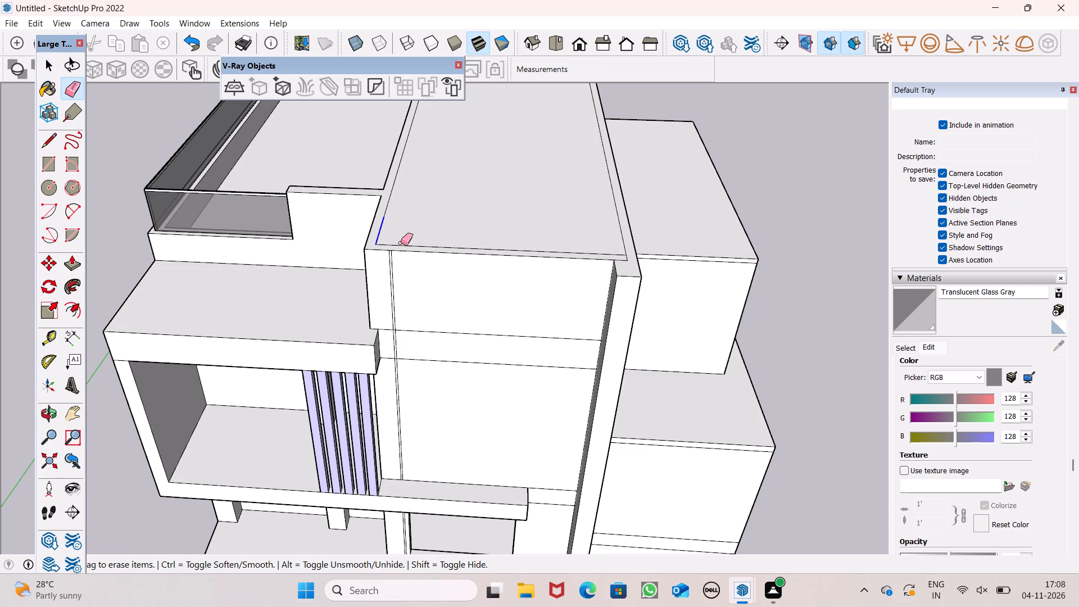
pyautogui.moveTo(401, 243); pyautogui.dragTo(392, 202)
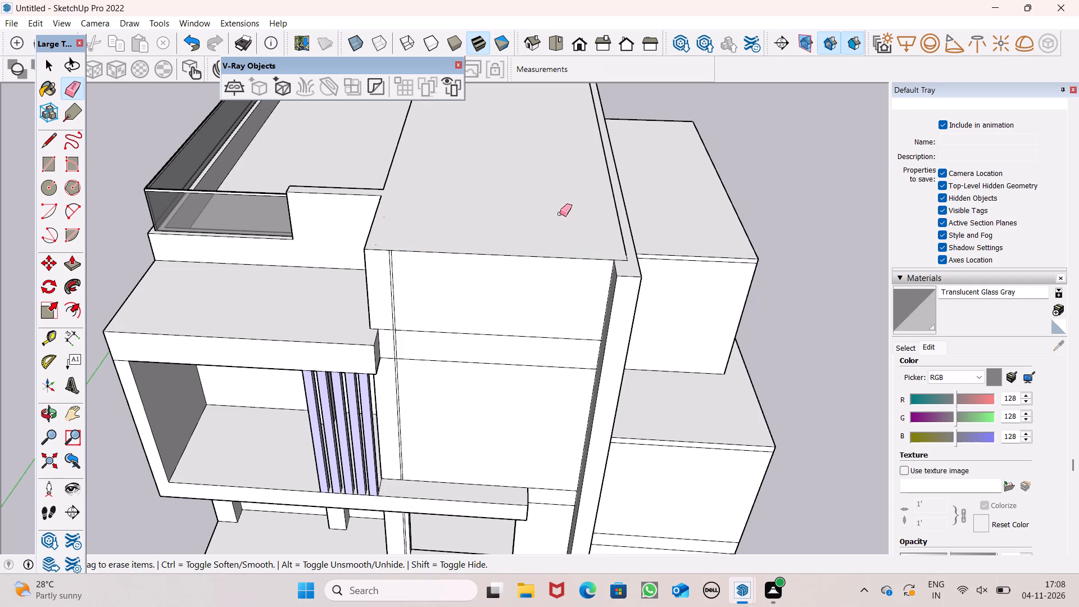
pyautogui.moveTo(622, 237); pyautogui.dragTo(624, 247)
pyautogui.scroll(-8, 608, 279)
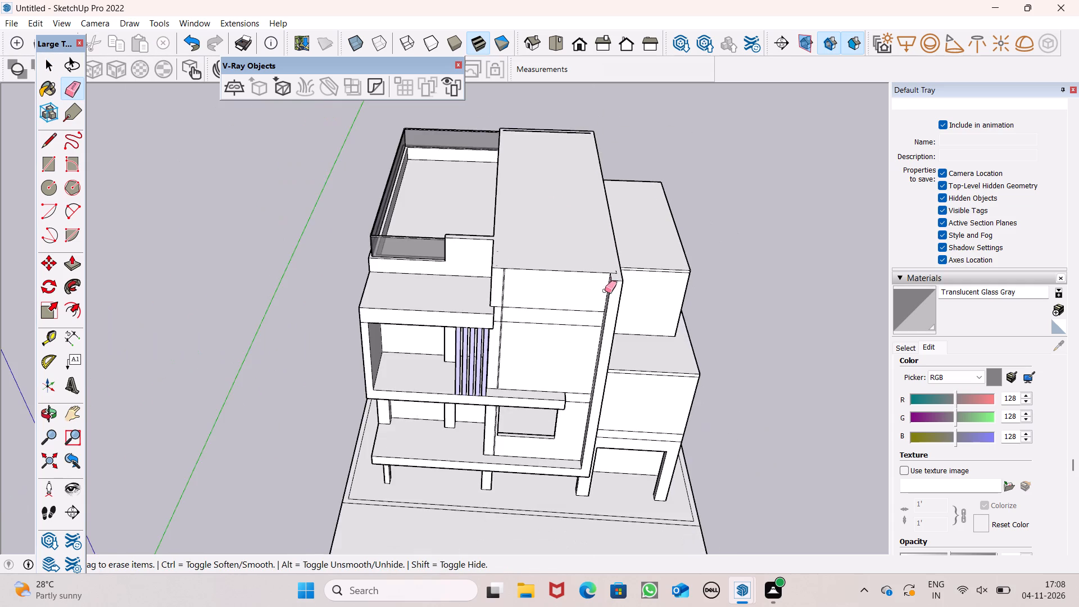
pyautogui.scroll(6, 610, 264)
pyautogui.click(622, 279)
pyautogui.scroll(-7, 574, 266)
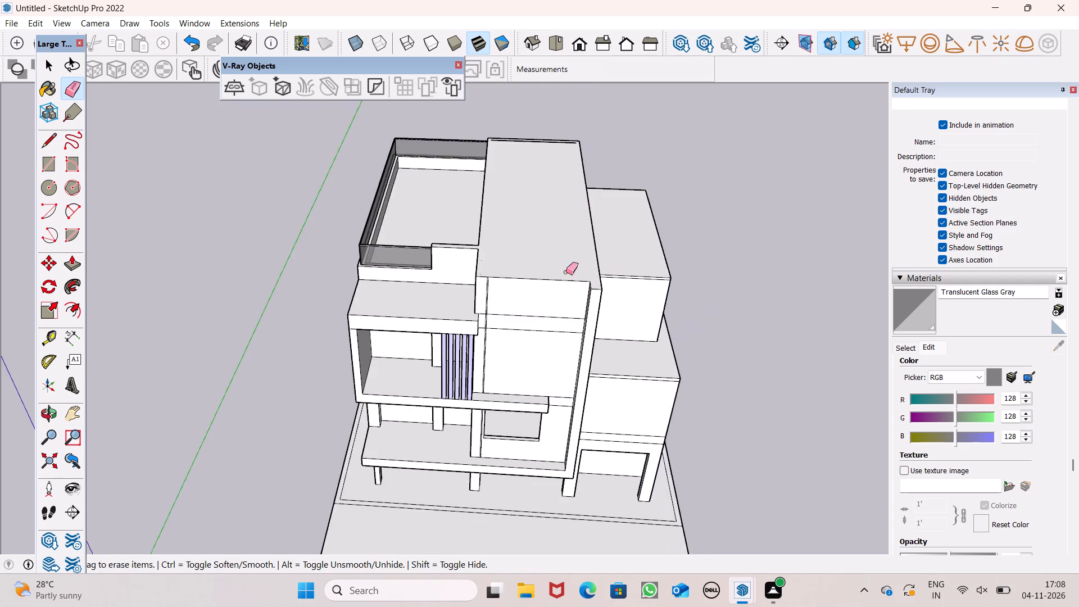
pyautogui.scroll(12, 580, 125)
pyautogui.moveTo(525, 150); pyautogui.dragTo(514, 154)
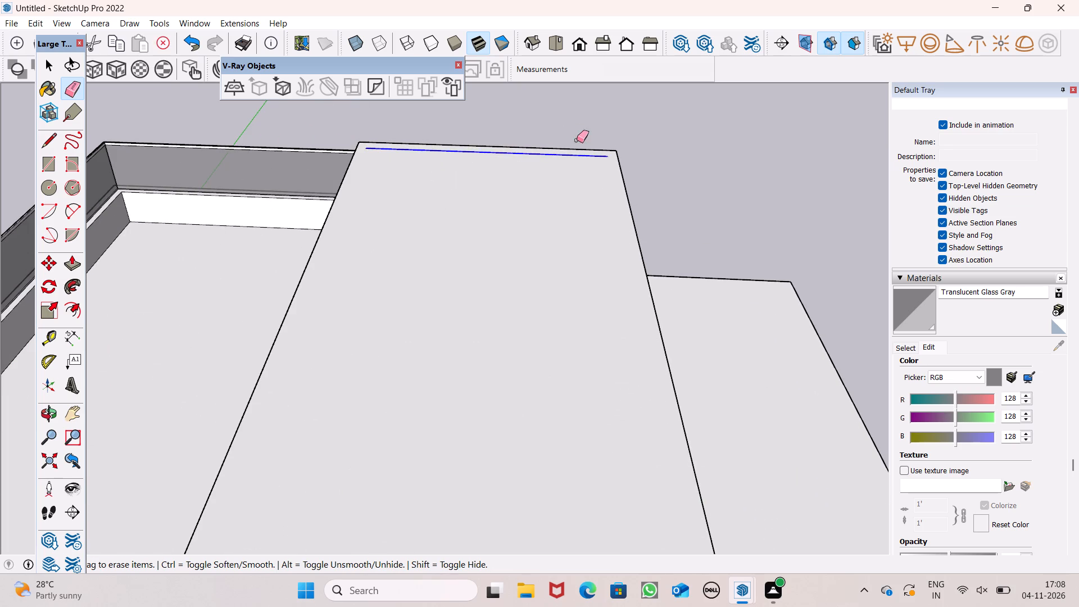
pyautogui.scroll(-10, 584, 152)
pyautogui.moveTo(540, 303); pyautogui.dragTo(566, 264, button='middle')
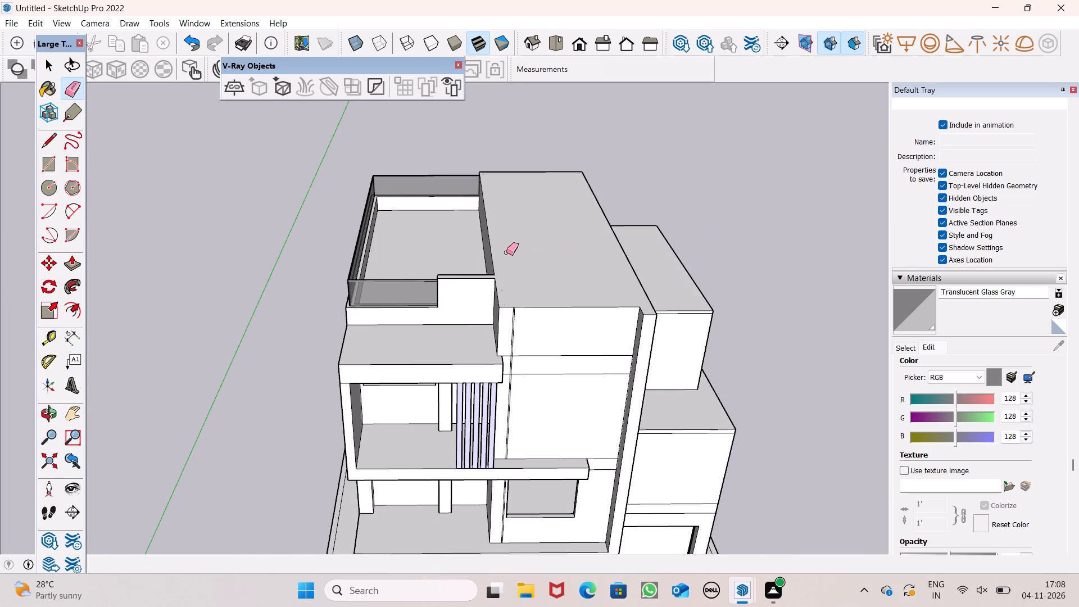
pyautogui.press('space')
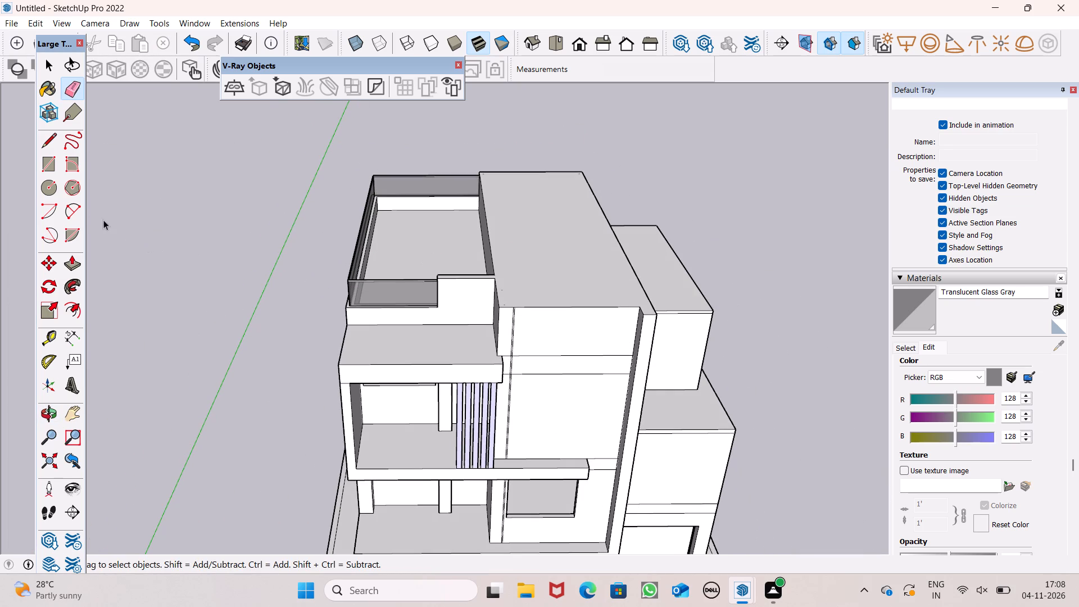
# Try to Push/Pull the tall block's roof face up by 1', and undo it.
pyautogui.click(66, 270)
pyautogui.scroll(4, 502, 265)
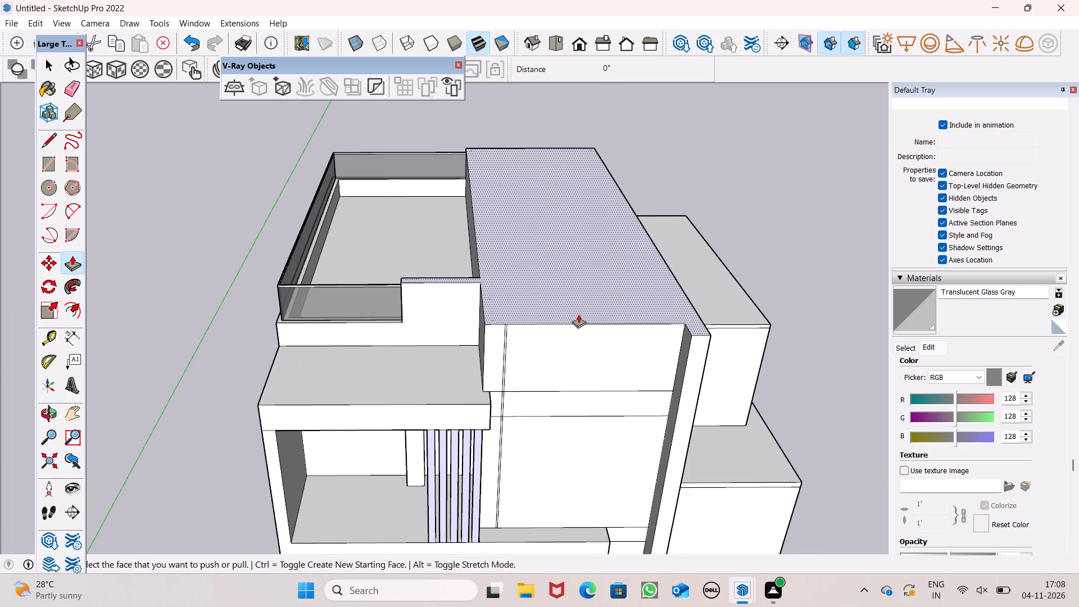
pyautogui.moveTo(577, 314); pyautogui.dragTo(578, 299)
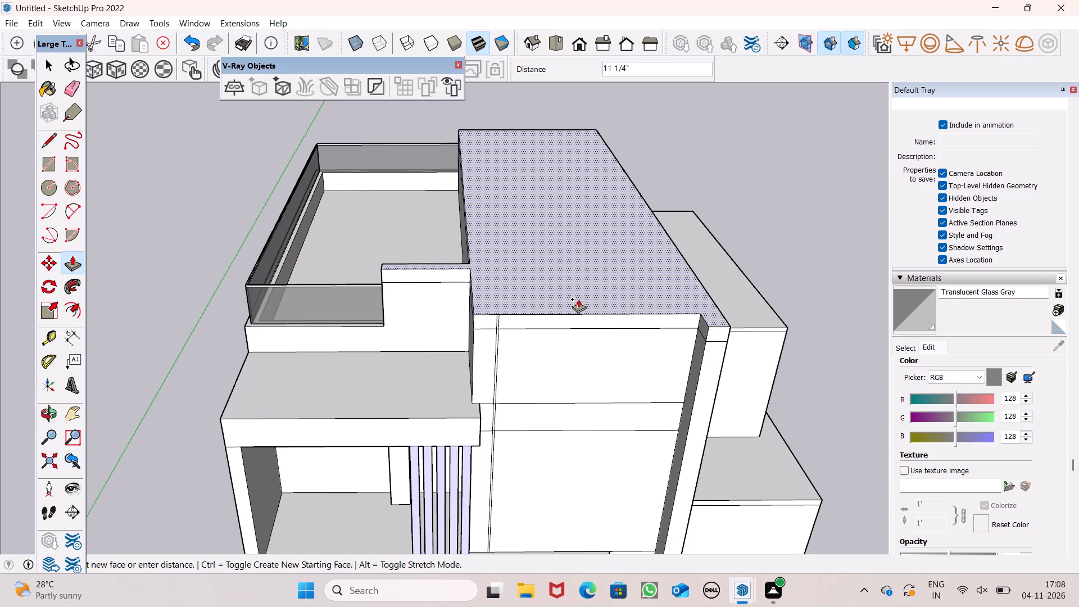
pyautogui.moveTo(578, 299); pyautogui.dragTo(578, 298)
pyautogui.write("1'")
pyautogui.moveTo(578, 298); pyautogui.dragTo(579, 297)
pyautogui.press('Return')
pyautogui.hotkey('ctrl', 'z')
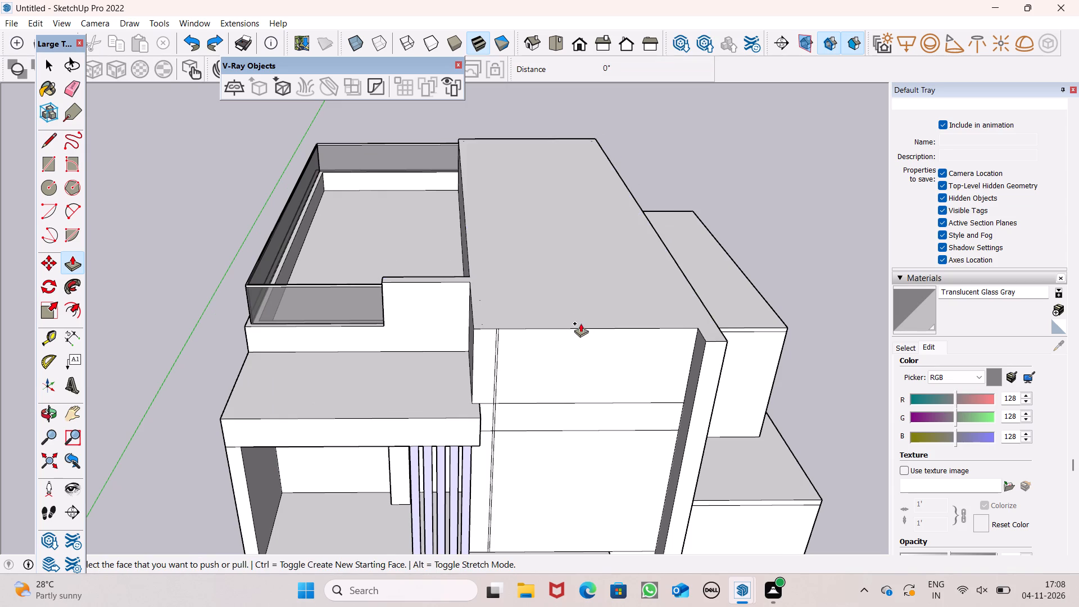
# Push/Pull the tall block's roof face up by 1'.
pyautogui.moveTo(581, 323); pyautogui.dragTo(597, 215)
pyautogui.write("1'")
pyautogui.press('Return')
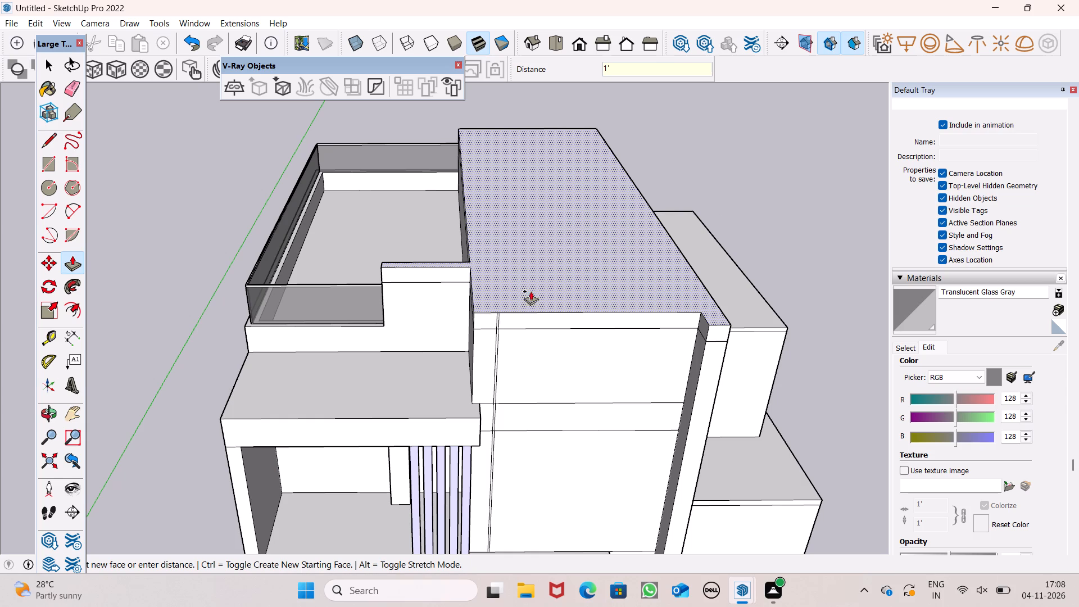
# Push/Pull the roof slab's terrace-side face outward 5' 4 15/16" to the end of the short front wall beside the glass parapet.
pyautogui.moveTo(554, 298); pyautogui.dragTo(732, 247, button='middle')
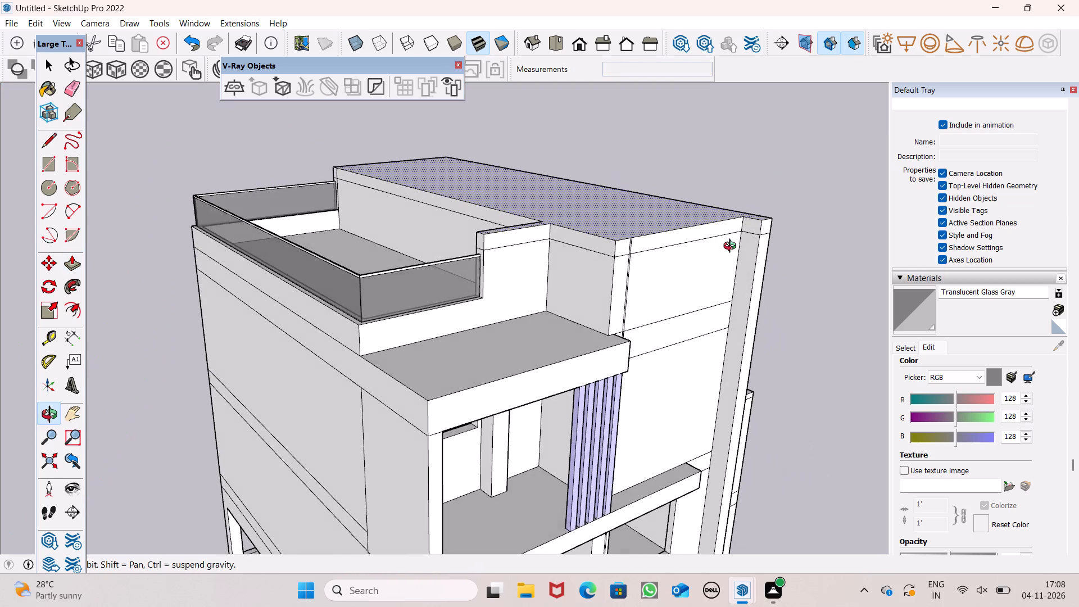
pyautogui.moveTo(732, 247); pyautogui.dragTo(696, 332, button='middle')
pyautogui.moveTo(546, 260); pyautogui.dragTo(584, 238, button='middle')
pyautogui.scroll(6, 502, 250)
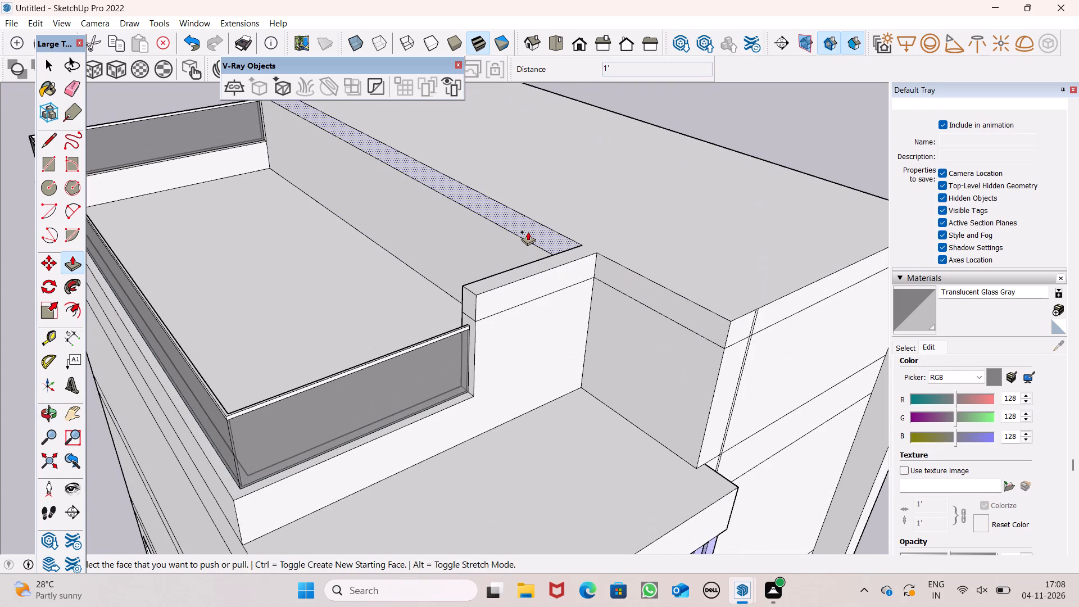
pyautogui.moveTo(528, 234); pyautogui.dragTo(455, 295)
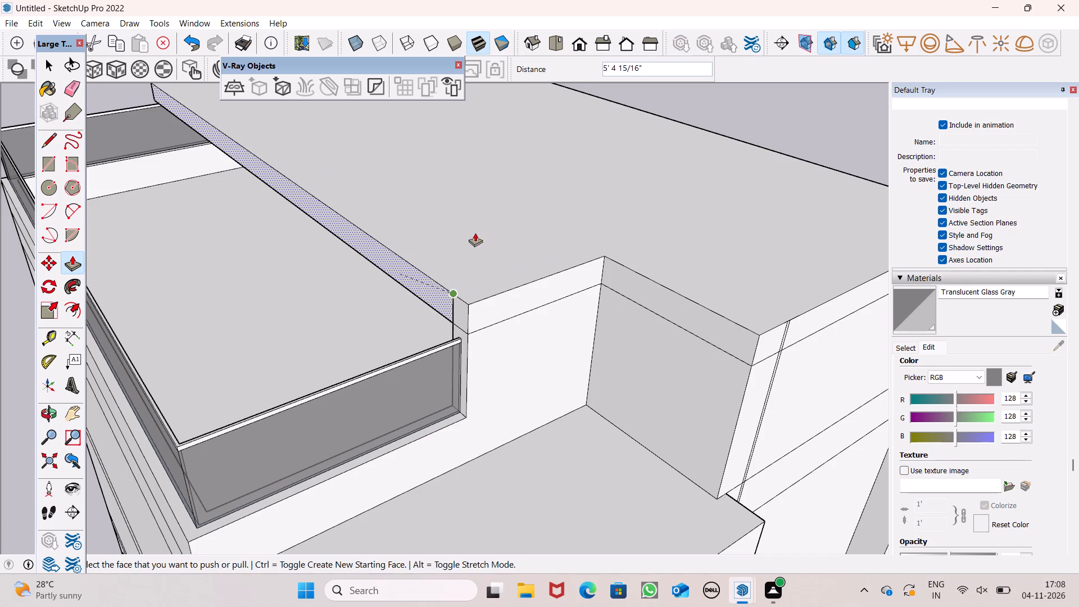
# Erase the leftover short vertical edge at the extended roof slab's front corner beside the glass parapet.
pyautogui.scroll(-2, 475, 233)
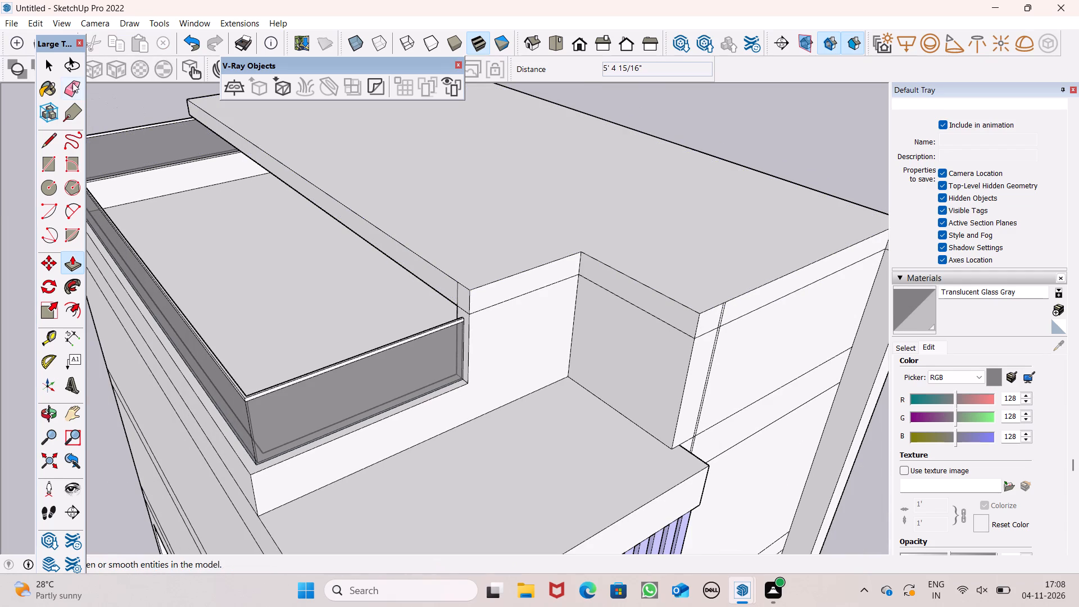
pyautogui.moveTo(72, 83); pyautogui.dragTo(80, 86)
pyautogui.scroll(3, 361, 268)
pyautogui.moveTo(511, 309); pyautogui.dragTo(491, 291)
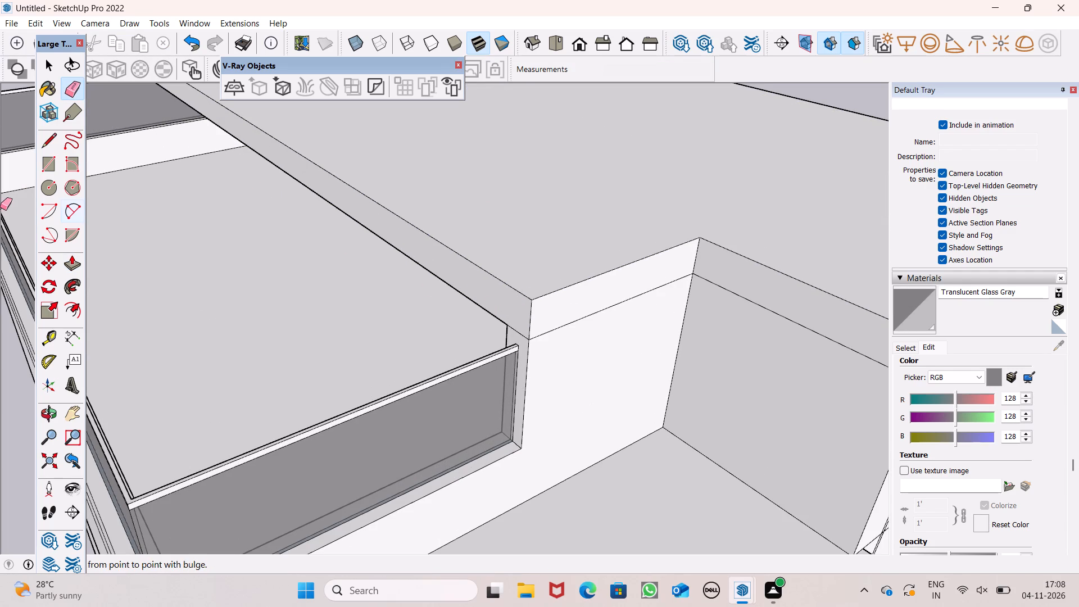
# Push/Pull the roof slab's terrace-side face a further 2' 3/4" outward over the terrace.
pyautogui.click(71, 267)
pyautogui.scroll(-4, 461, 212)
pyautogui.moveTo(463, 260); pyautogui.dragTo(459, 212, button='middle')
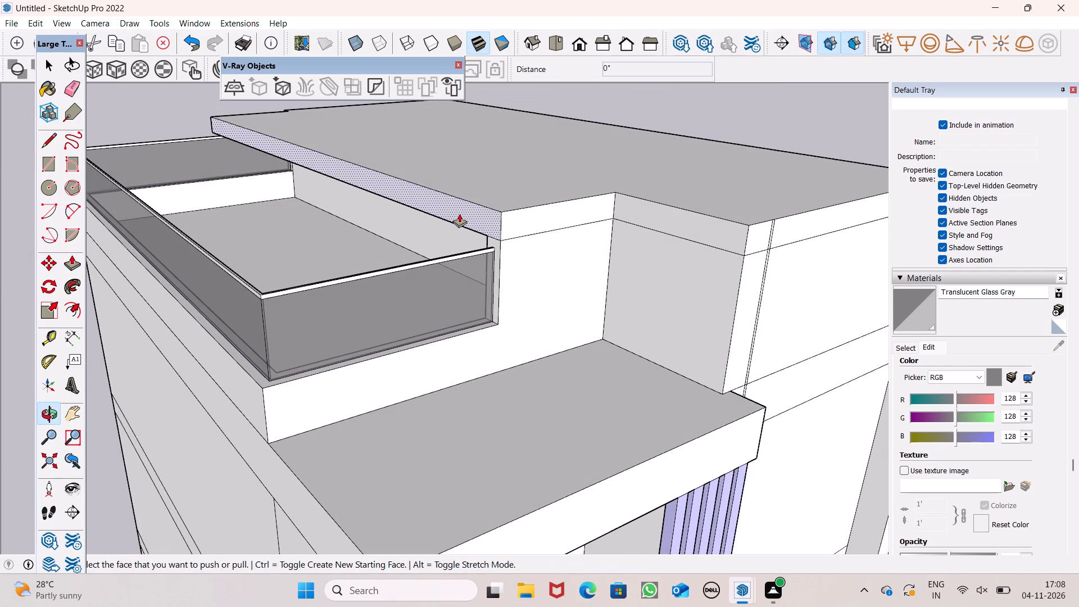
pyautogui.moveTo(464, 211); pyautogui.dragTo(419, 238)
# Erase the leftover edge where the roof slab meets the short rear wall end beside the glass parapet.
pyautogui.scroll(-3, 433, 182)
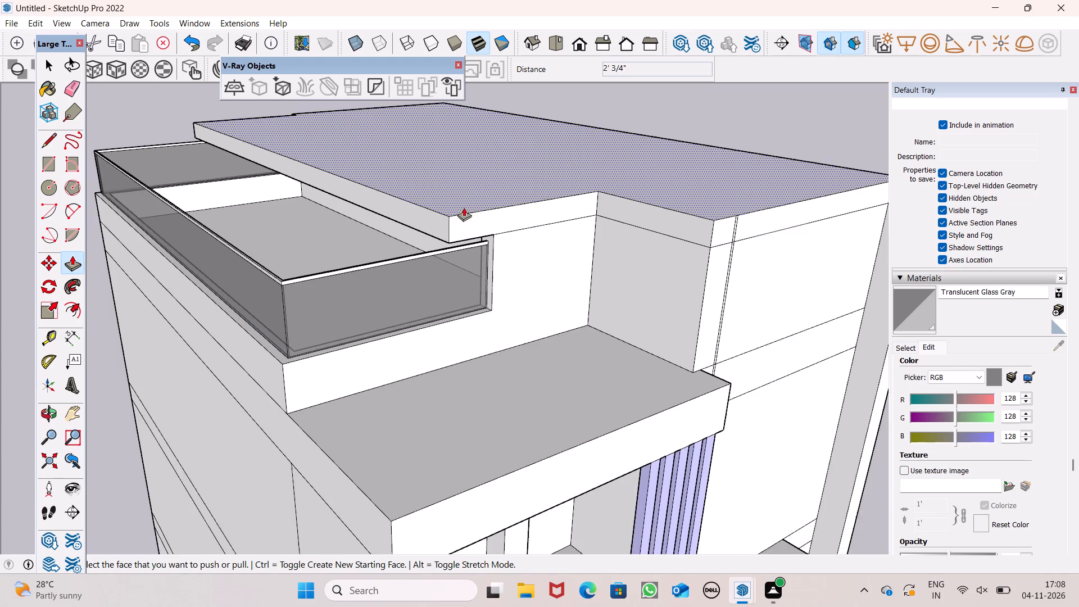
pyautogui.moveTo(464, 207); pyautogui.dragTo(911, 256, button='middle')
pyautogui.scroll(-8, 627, 143)
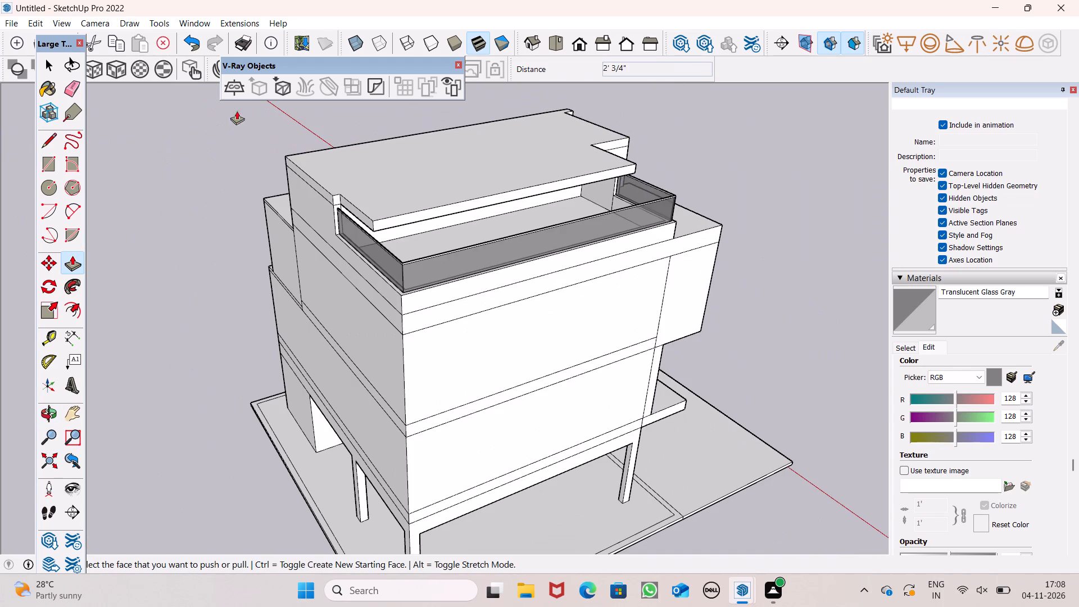
pyautogui.click(78, 80)
pyautogui.scroll(5, 316, 203)
pyautogui.scroll(3, 367, 212)
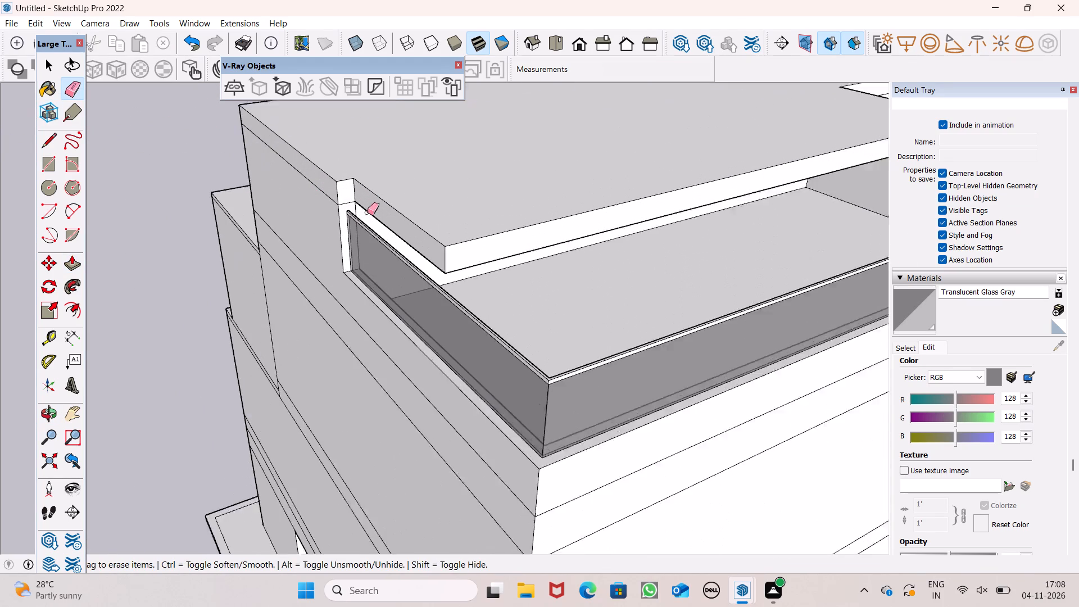
pyautogui.scroll(2, 367, 212)
pyautogui.moveTo(344, 200); pyautogui.dragTo(341, 205)
# Push/Pull the rear face of the roof overhang outward 9" to line up with the rear wall.
pyautogui.click(68, 262)
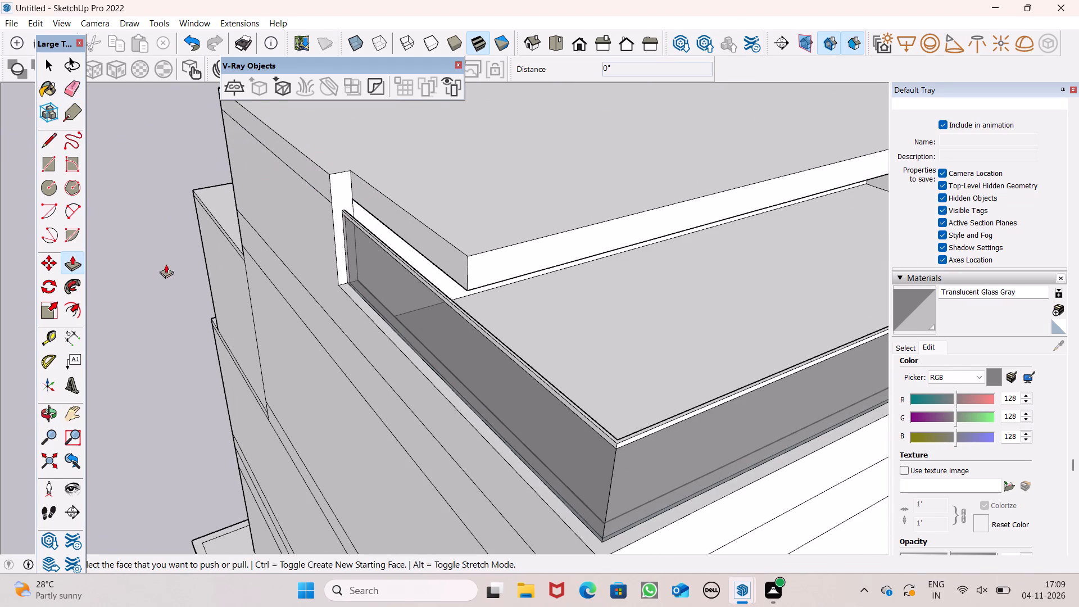
pyautogui.moveTo(396, 221); pyautogui.dragTo(388, 229)
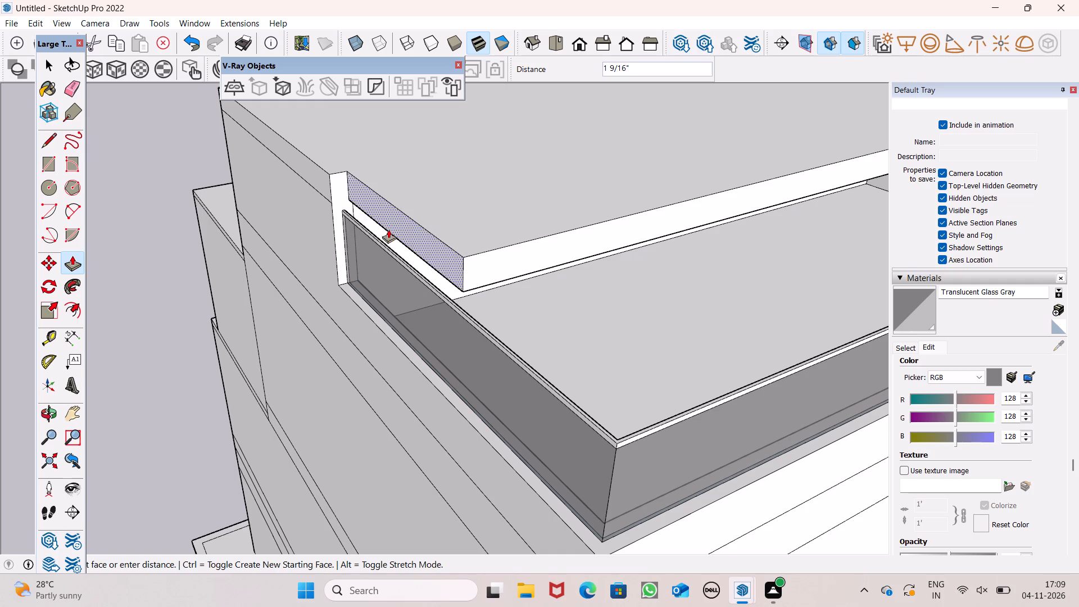
pyautogui.moveTo(388, 229); pyautogui.dragTo(374, 234)
# Examine the extended roof slab and the whole house from the front, at low level and from above.
pyautogui.scroll(-12, 382, 157)
pyautogui.moveTo(446, 191); pyautogui.dragTo(0, 85, button='middle')
pyautogui.scroll(-1, 259, 144)
pyautogui.moveTo(371, 159); pyautogui.dragTo(286, 210, button='middle')
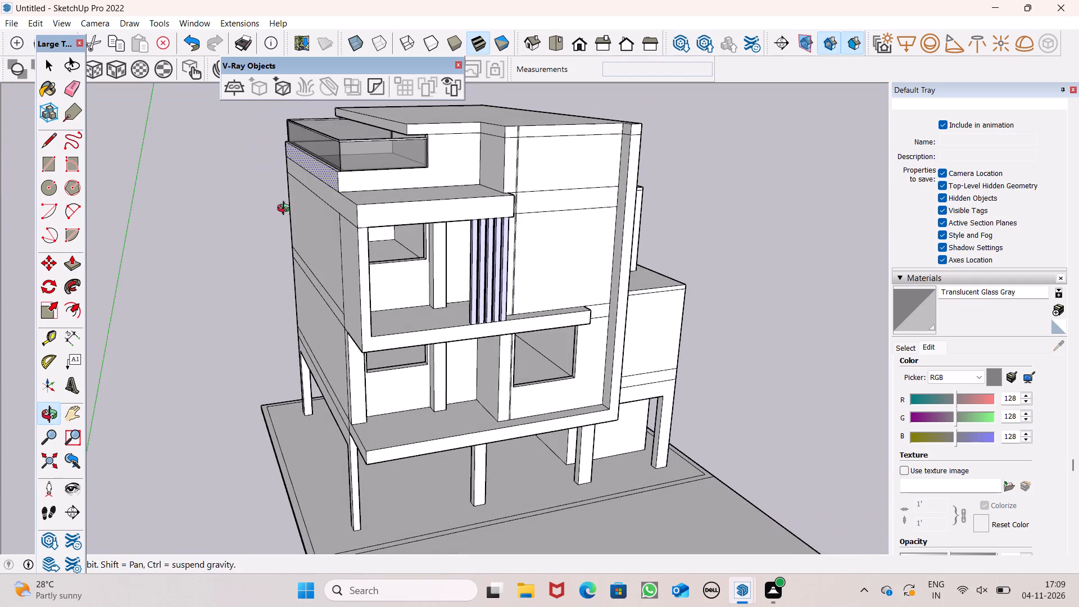
pyautogui.moveTo(286, 210); pyautogui.dragTo(286, 212, button='middle')
pyautogui.moveTo(562, 137); pyautogui.dragTo(547, 98, button='middle')
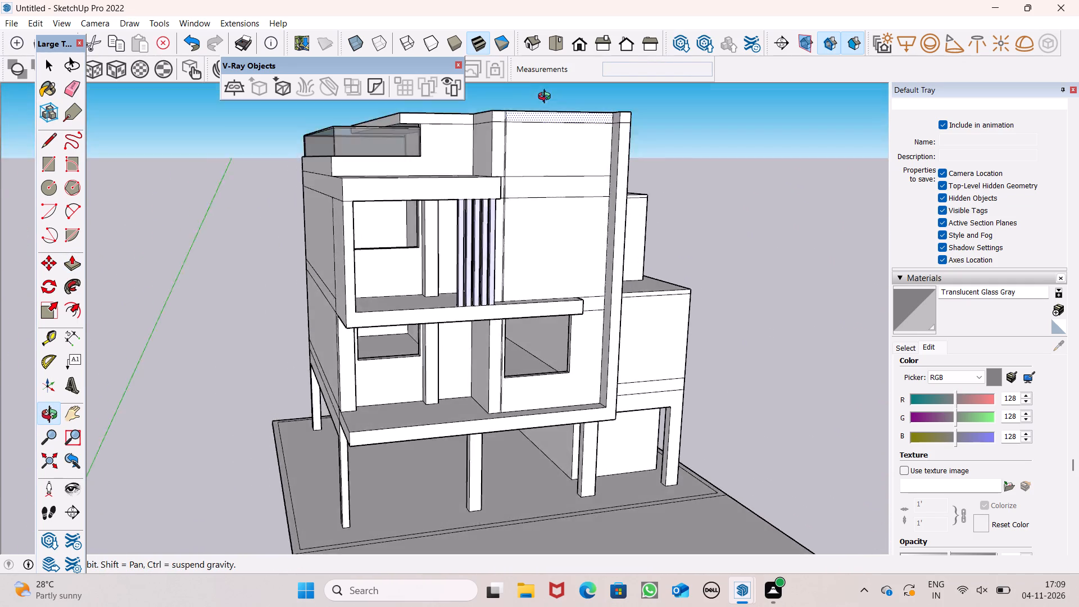
pyautogui.moveTo(547, 98); pyautogui.dragTo(510, 47, button='middle')
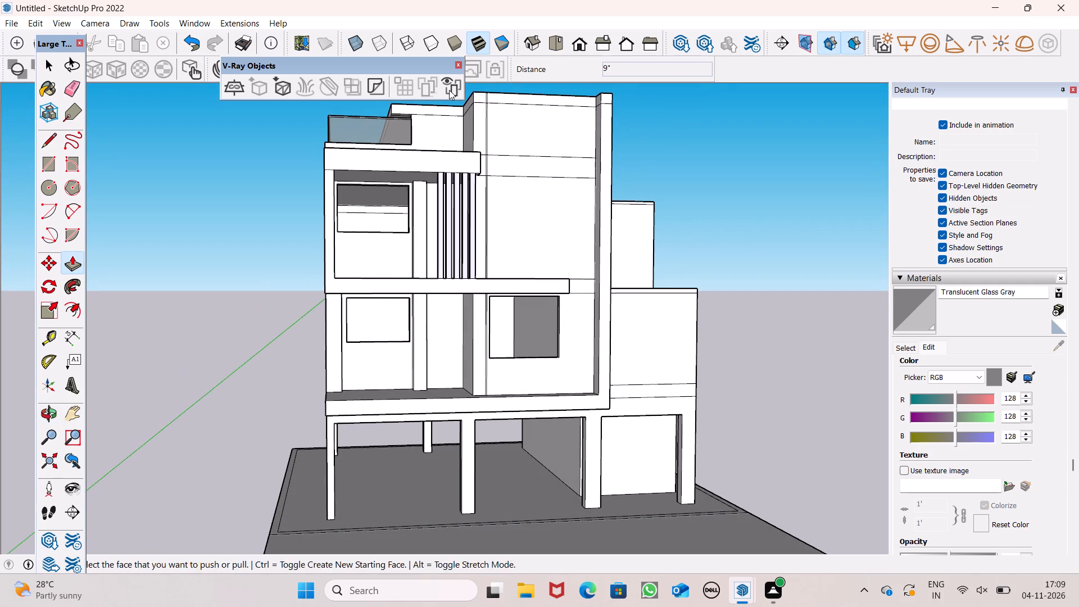
pyautogui.moveTo(429, 171); pyautogui.dragTo(392, 325, button='middle')
# Push/Pull the top face of the roof slab up by 4" to add a thin upper layer.
pyautogui.scroll(1, 427, 193)
pyautogui.scroll(-4, 460, 244)
pyautogui.scroll(6, 461, 134)
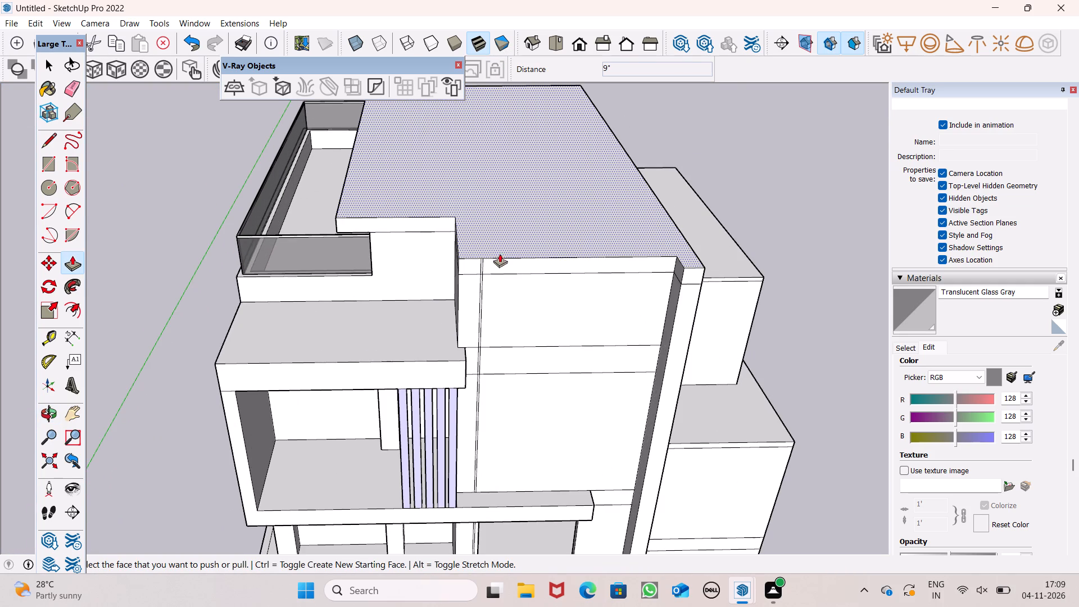
pyautogui.keyDown('ctrl'); pyautogui.moveTo(491, 256); pyautogui.dragTo(487, 250); pyautogui.keyUp('ctrl')
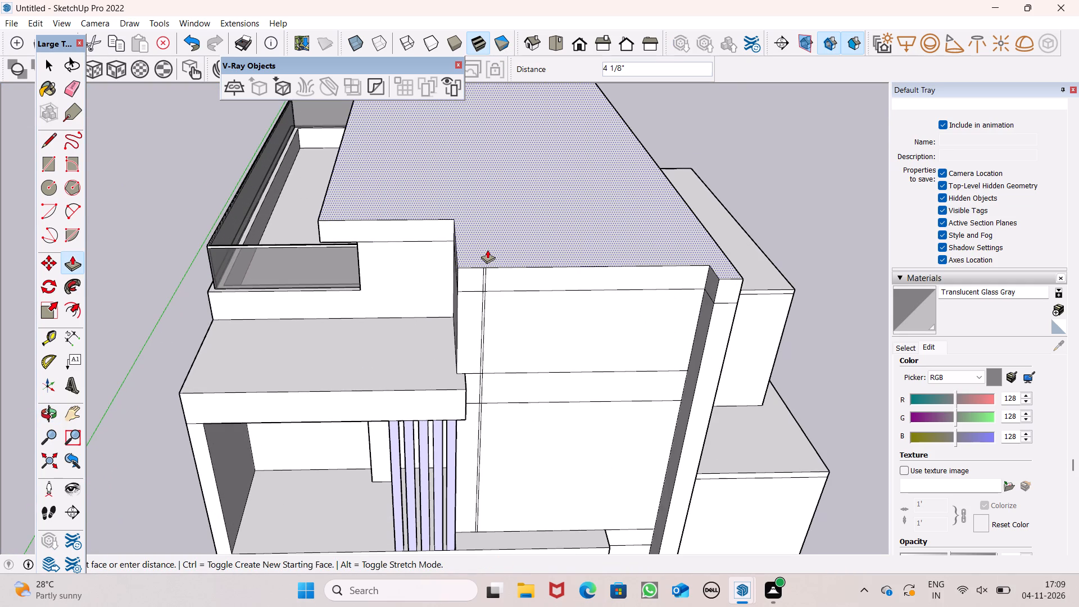
pyautogui.keyDown('ctrl'); pyautogui.moveTo(487, 250); pyautogui.dragTo(487, 245); pyautogui.keyUp('ctrl')
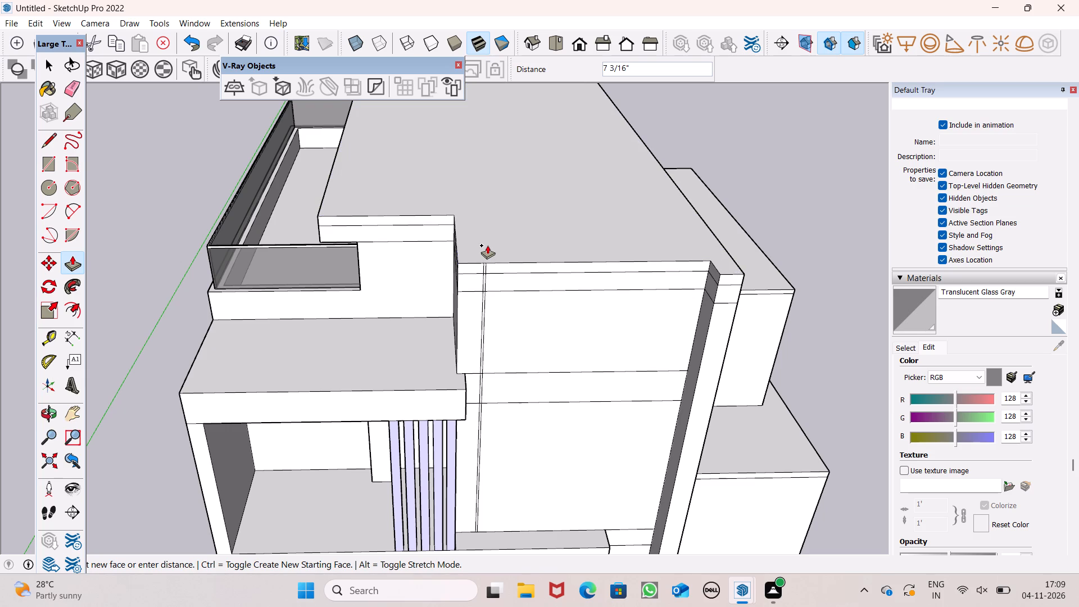
pyautogui.keyDown('ctrl'); pyautogui.moveTo(487, 245); pyautogui.dragTo(487, 244); pyautogui.keyUp('ctrl')
pyautogui.write('4"')
pyautogui.press('Return')
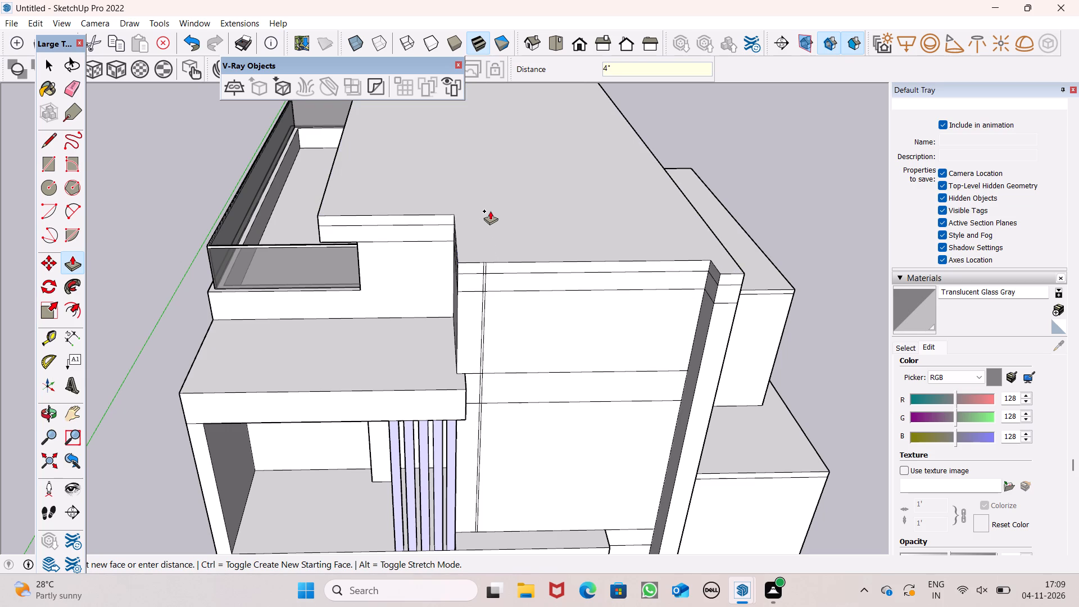
# Erase the leftover vertical edges crossing the front of the 4" and 1' roof bands near the recessed corner.
pyautogui.scroll(-1, 490, 211)
pyautogui.click(69, 89)
pyautogui.scroll(5, 529, 281)
pyautogui.scroll(6, 470, 266)
pyautogui.moveTo(443, 239); pyautogui.dragTo(455, 236)
pyautogui.scroll(-4, 503, 174)
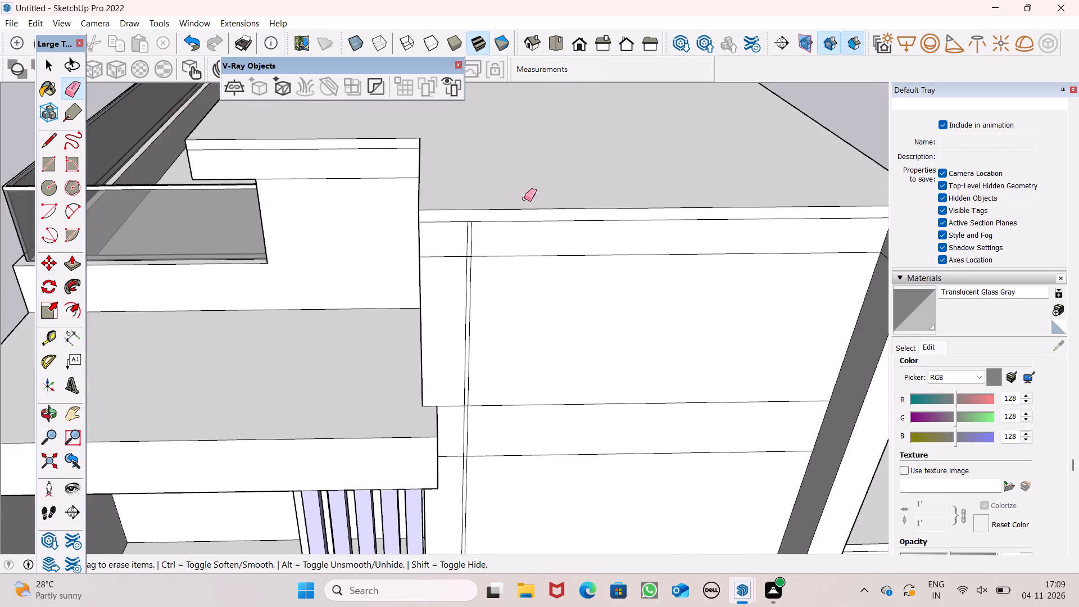
pyautogui.scroll(-3, 582, 182)
pyautogui.moveTo(587, 200); pyautogui.dragTo(619, 166, button='middle')
pyautogui.scroll(3, 699, 174)
pyautogui.scroll(-6, 704, 129)
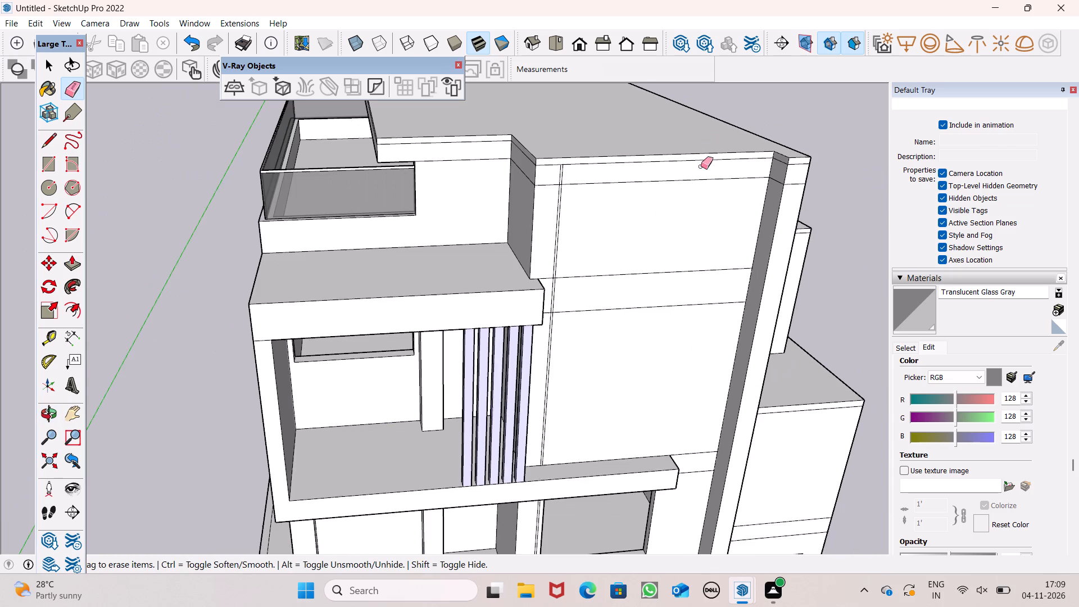
pyautogui.scroll(5, 582, 184)
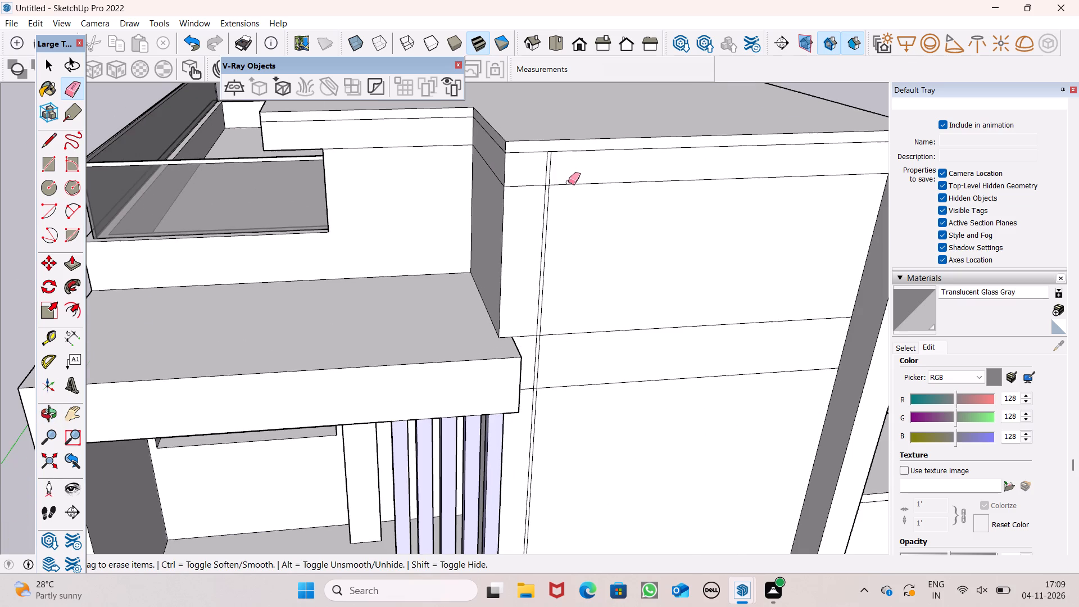
pyautogui.moveTo(541, 169); pyautogui.dragTo(565, 169)
pyautogui.moveTo(554, 170); pyautogui.dragTo(541, 175)
pyautogui.scroll(-6, 642, 172)
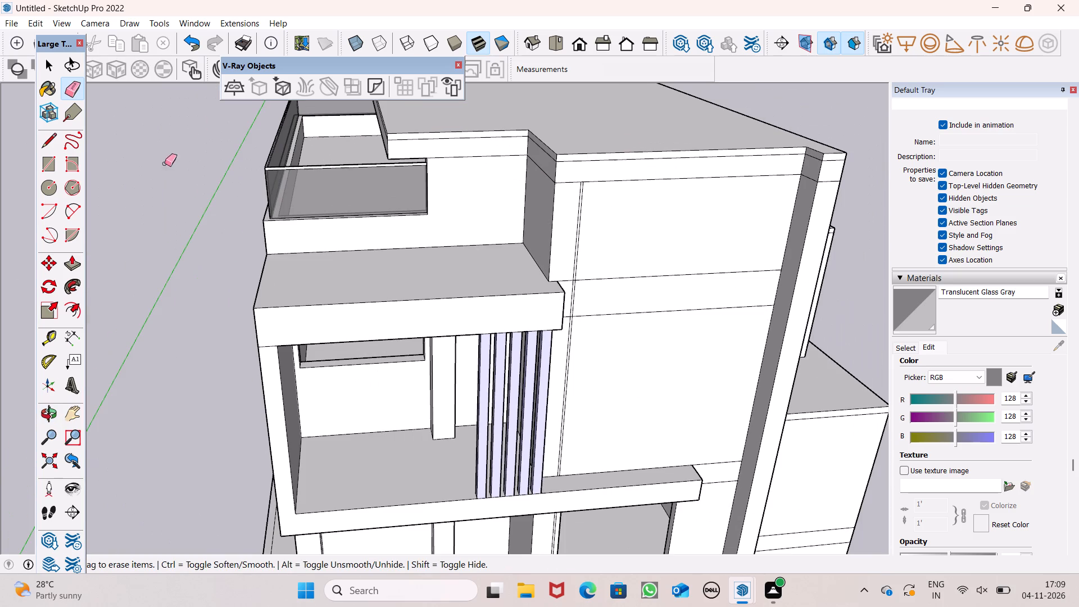
# Push/Pull the 1' roof band's recessed front face forward 5' 8 13/16" over the lower balcony roof.
pyautogui.moveTo(76, 266); pyautogui.dragTo(137, 253)
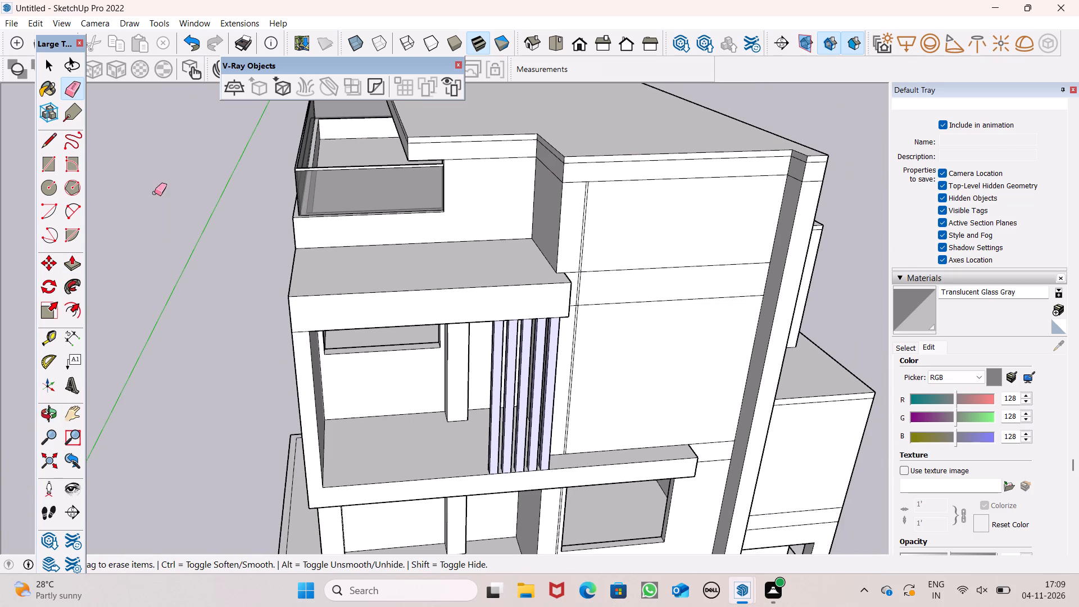
pyautogui.click(83, 260)
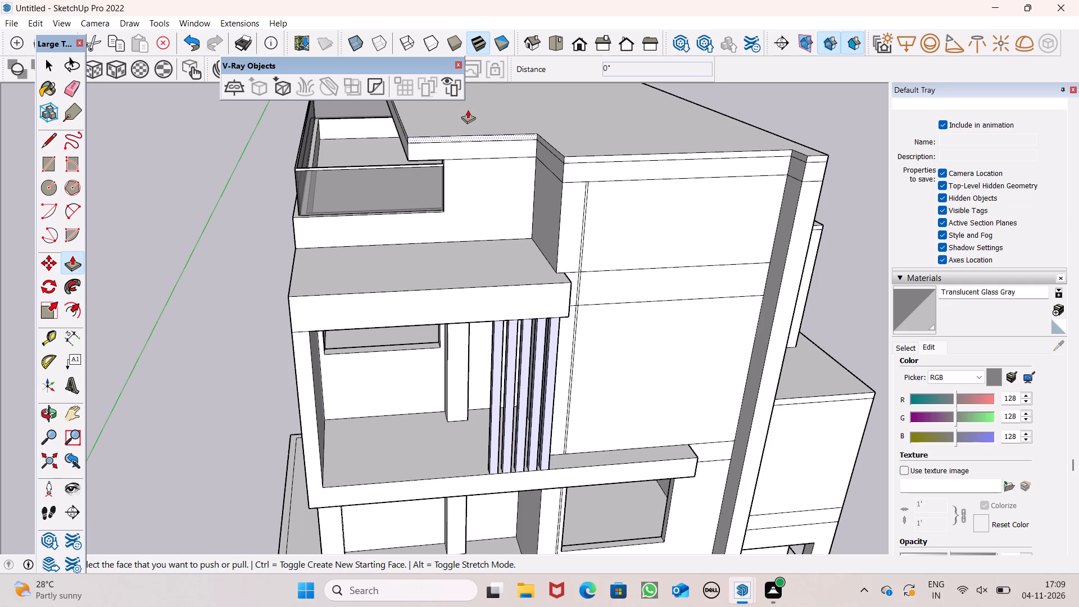
pyautogui.scroll(3, 466, 150)
pyautogui.moveTo(497, 151); pyautogui.dragTo(577, 171)
# Erase the vertical edge where the roof band's forward extension meets the tall block's front face.
pyautogui.scroll(-3, 543, 117)
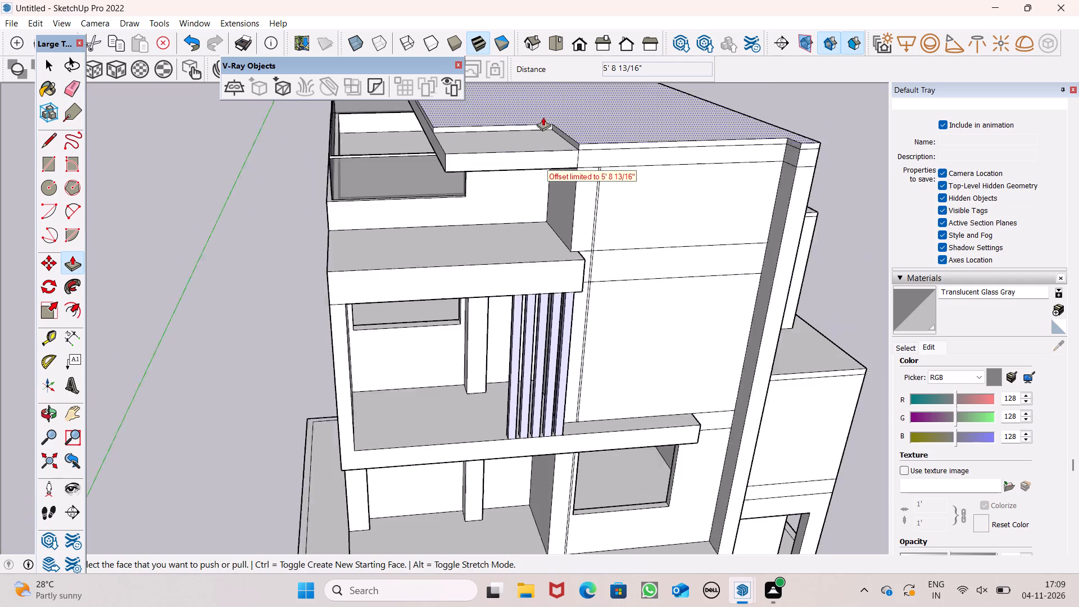
pyautogui.scroll(-2, 543, 117)
pyautogui.moveTo(599, 156); pyautogui.dragTo(607, 192, button='middle')
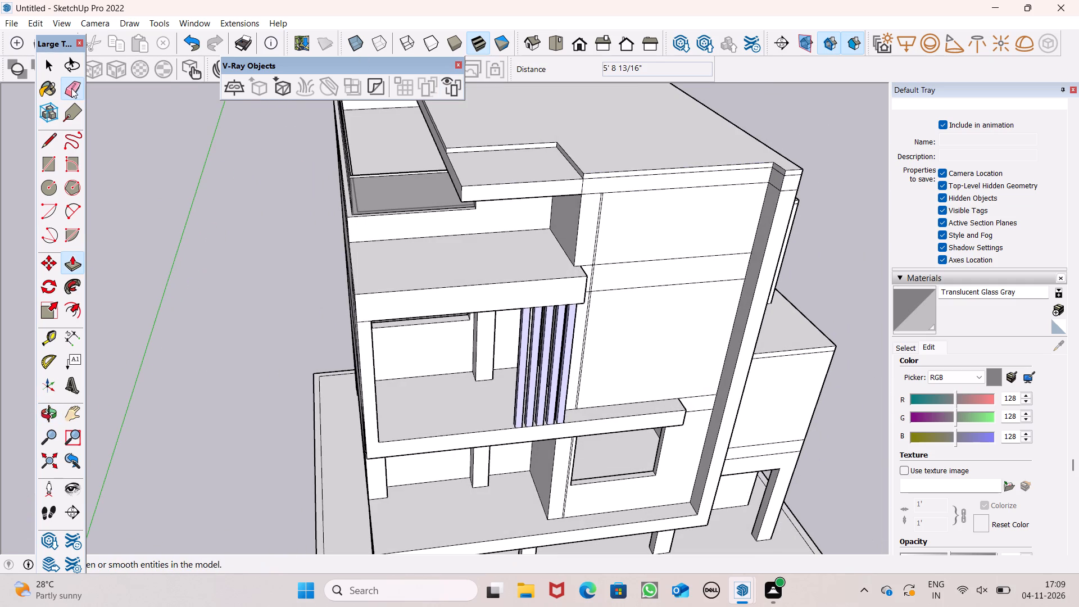
pyautogui.click(71, 88)
pyautogui.scroll(2, 428, 168)
pyautogui.click(624, 194)
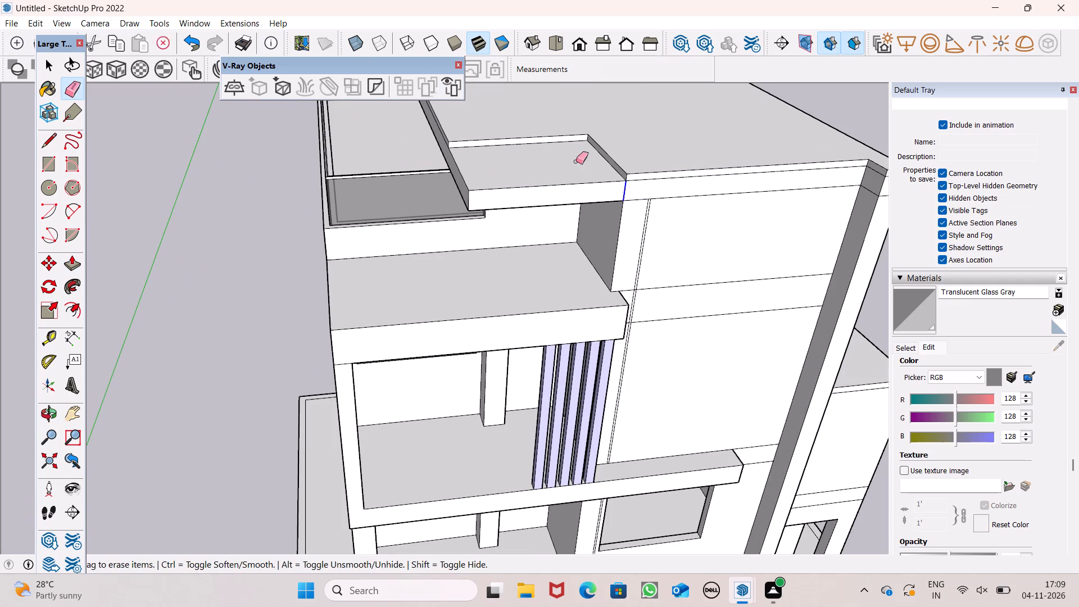
# Push/Pull the merged front face of the 1' roof band forward 1' 4 7/8" to the projecting side wall's front.
pyautogui.scroll(-6, 319, 72)
pyautogui.scroll(1, 289, 17)
pyautogui.scroll(-2, 247, 87)
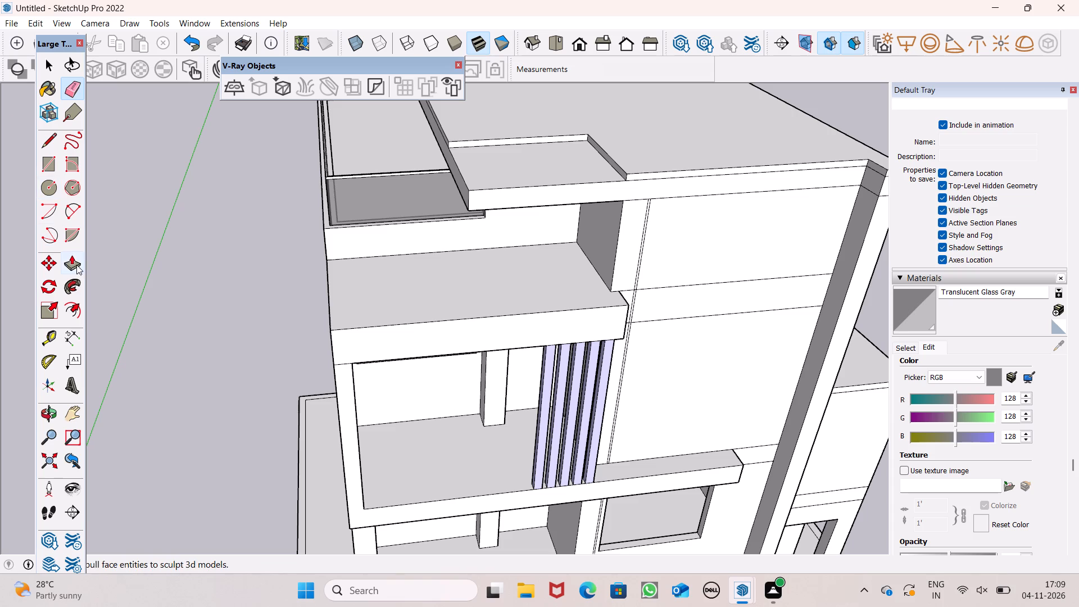
pyautogui.click(78, 264)
pyautogui.moveTo(781, 176); pyautogui.dragTo(795, 188)
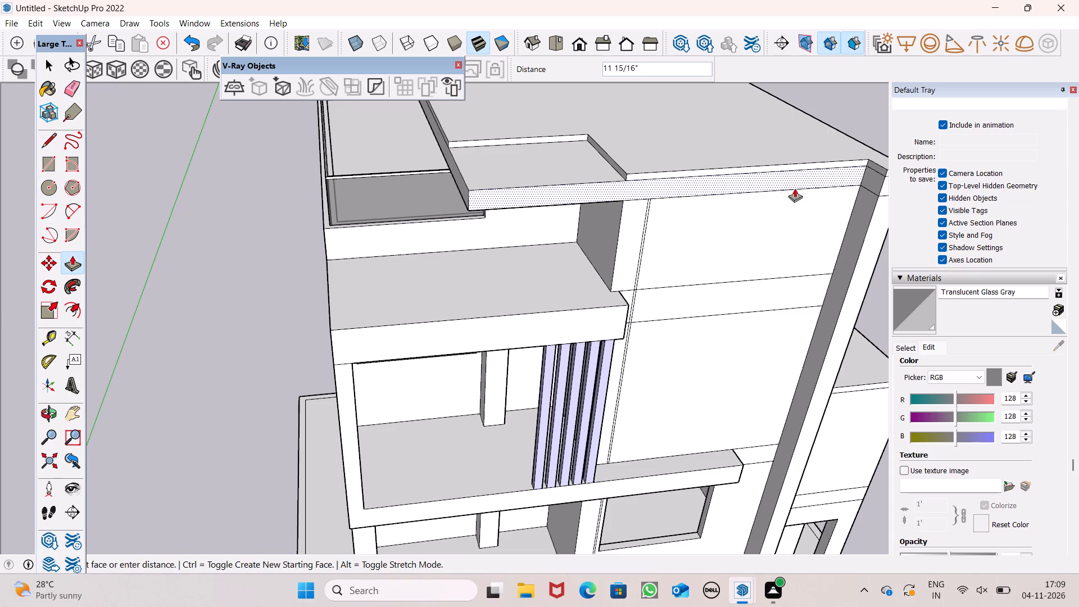
pyautogui.moveTo(795, 188); pyautogui.dragTo(818, 197)
# Push/Pull the 4" upper layer's front face above the tall block forward 1' 4 7/8" to the lower band's edge.
pyautogui.scroll(-7, 695, 151)
pyautogui.scroll(8, 790, 187)
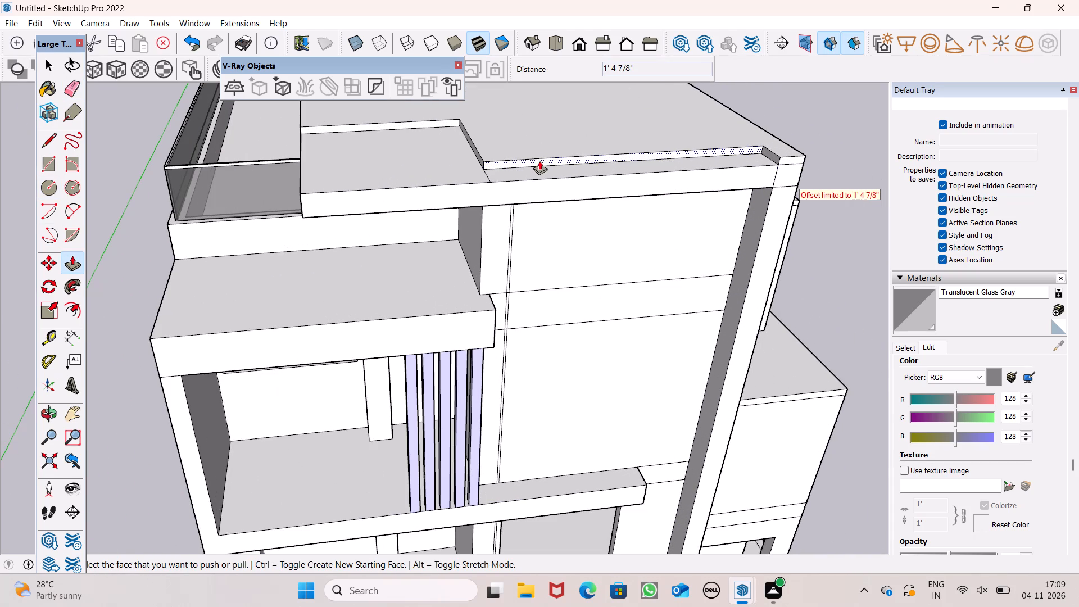
pyautogui.moveTo(539, 163); pyautogui.dragTo(542, 183)
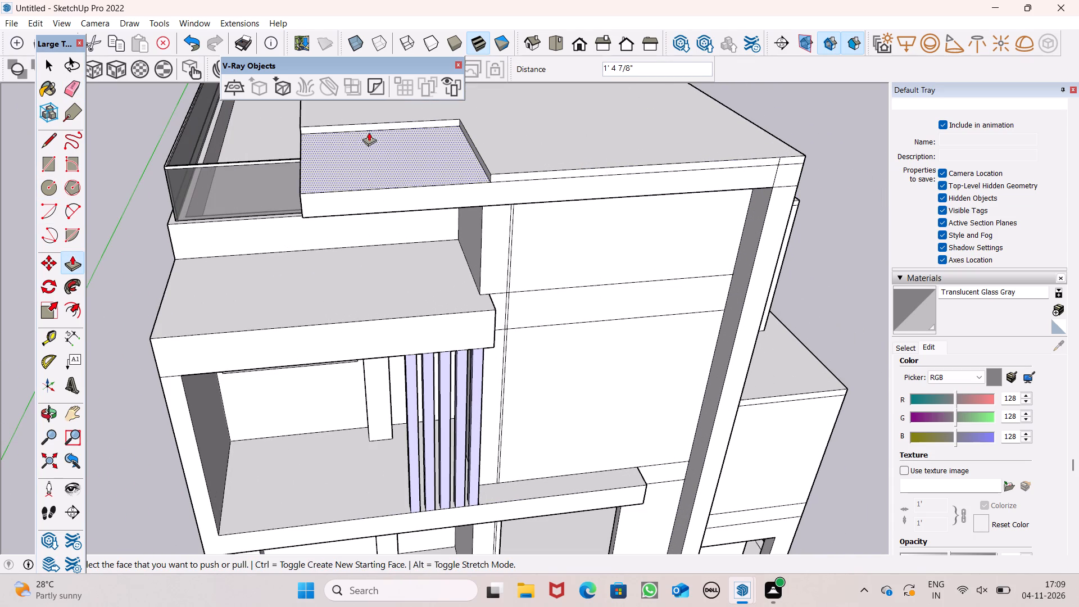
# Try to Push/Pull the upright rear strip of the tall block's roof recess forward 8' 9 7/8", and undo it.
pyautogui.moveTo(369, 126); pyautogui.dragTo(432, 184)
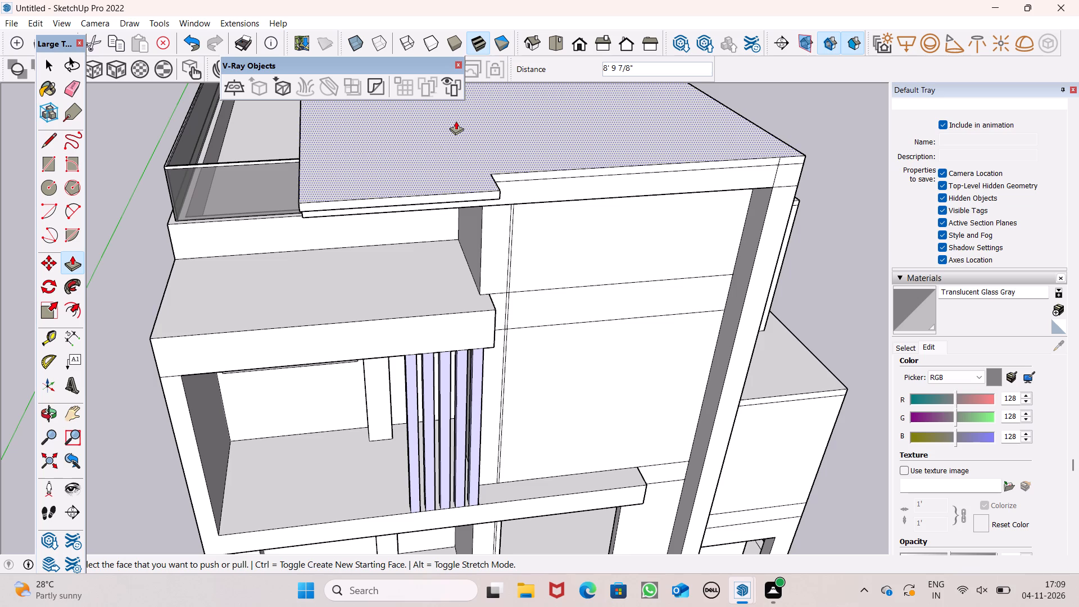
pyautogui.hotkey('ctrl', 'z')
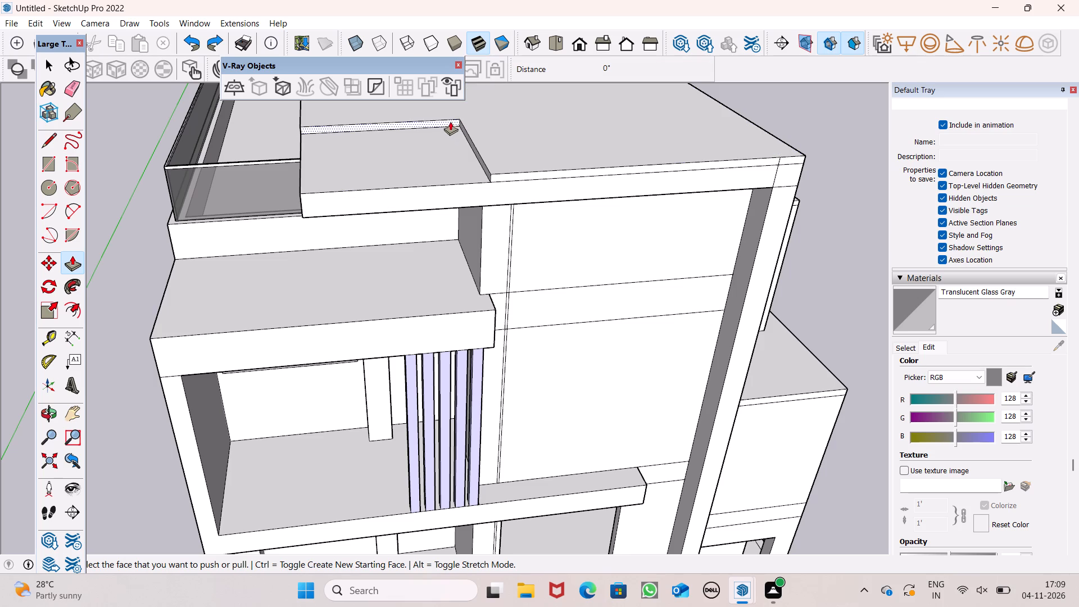
# Push/Pull the upright rear strip of the roof recess forward 7' 1 11/16" to the slab's front edge.
pyautogui.moveTo(448, 122); pyautogui.dragTo(493, 176)
# Erase the short vertical seam on the roof's upper layer front face, where the filled recess meets the original layer.
pyautogui.scroll(-3, 579, 147)
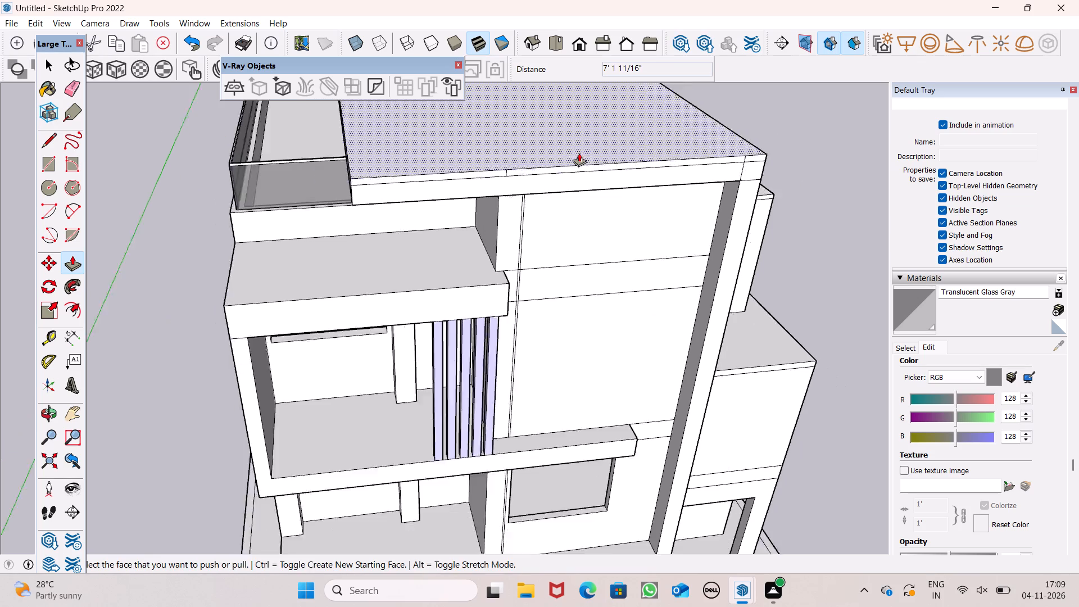
pyautogui.scroll(-3, 579, 153)
pyautogui.moveTo(468, 171); pyautogui.dragTo(616, 169, button='middle')
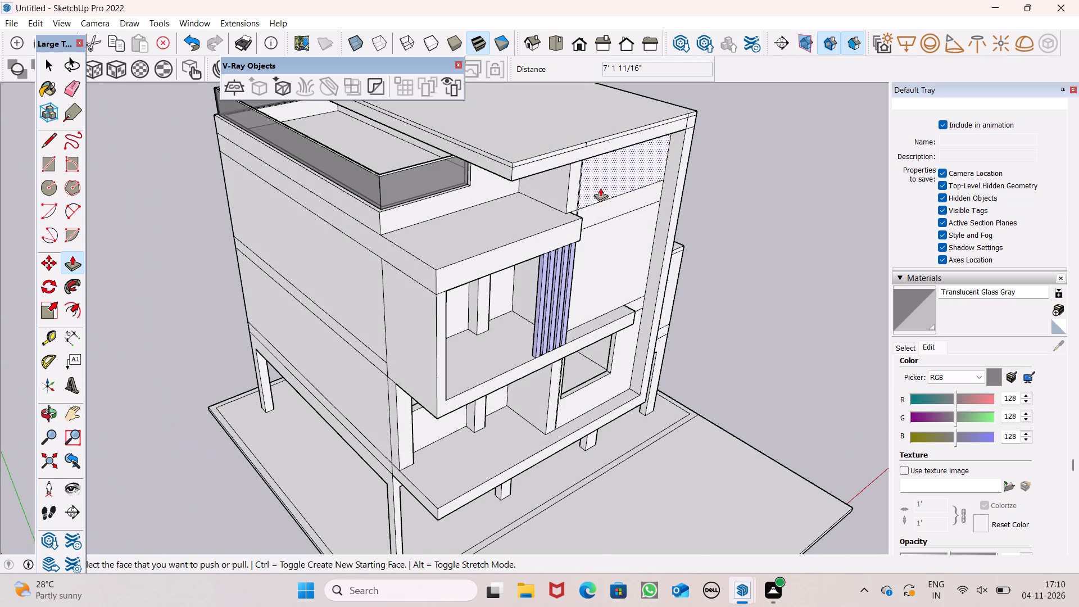
pyautogui.scroll(7, 532, 146)
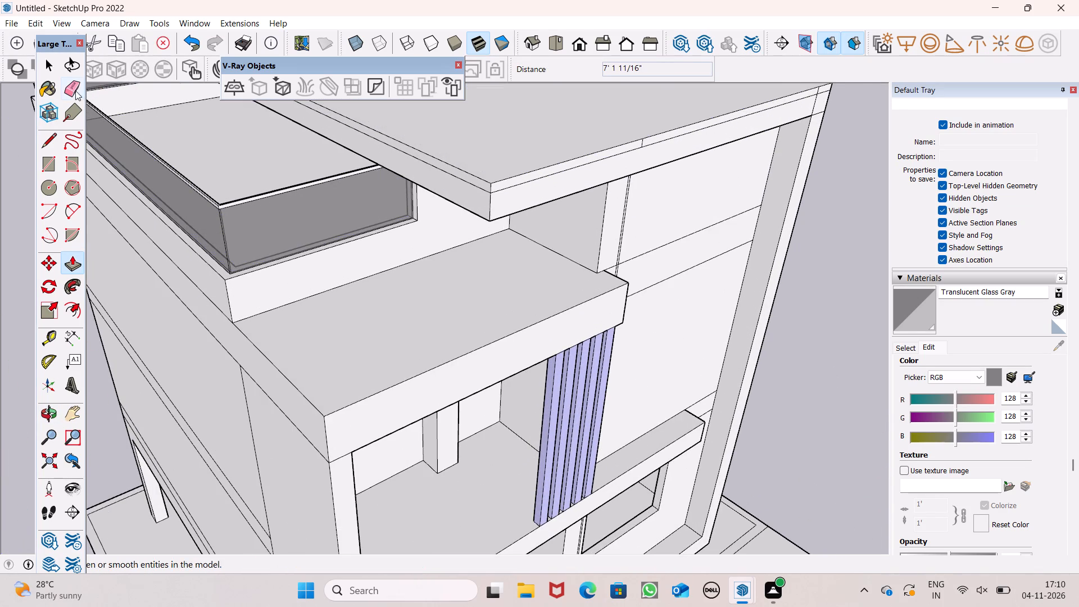
pyautogui.moveTo(75, 90); pyautogui.dragTo(84, 90)
pyautogui.scroll(5, 627, 136)
pyautogui.moveTo(650, 148); pyautogui.dragTo(656, 146)
# Erase the vertical and short horizontal seam edges where the roof band's front meets the projecting side wall.
pyautogui.scroll(-5, 565, 152)
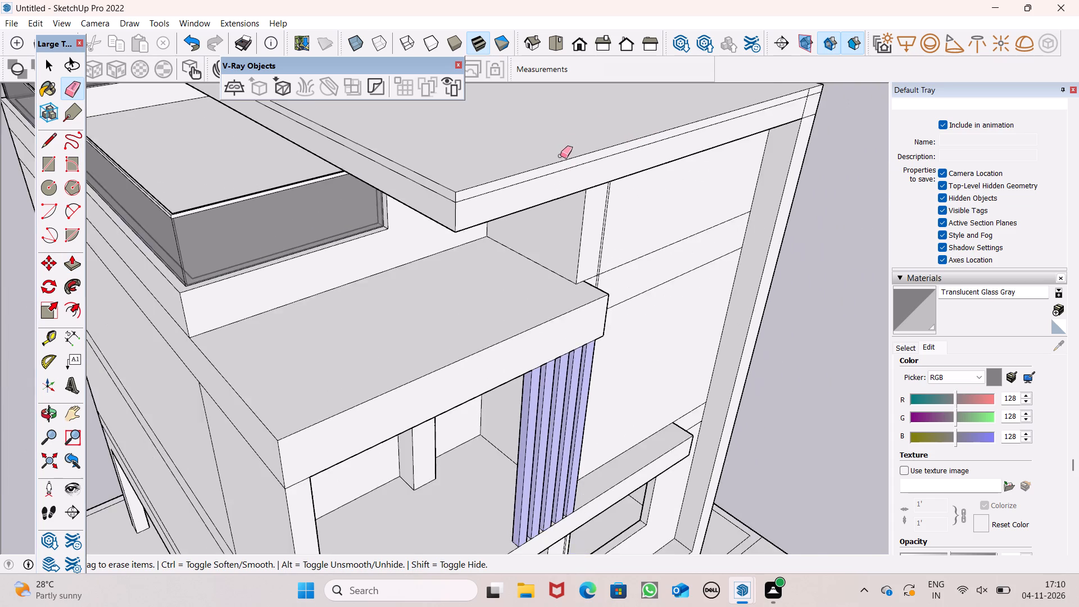
pyautogui.moveTo(595, 184); pyautogui.dragTo(600, 115, button='middle')
pyautogui.scroll(-5, 527, 201)
pyautogui.moveTo(697, 181); pyautogui.dragTo(646, 160, button='middle')
pyautogui.scroll(3, 674, 141)
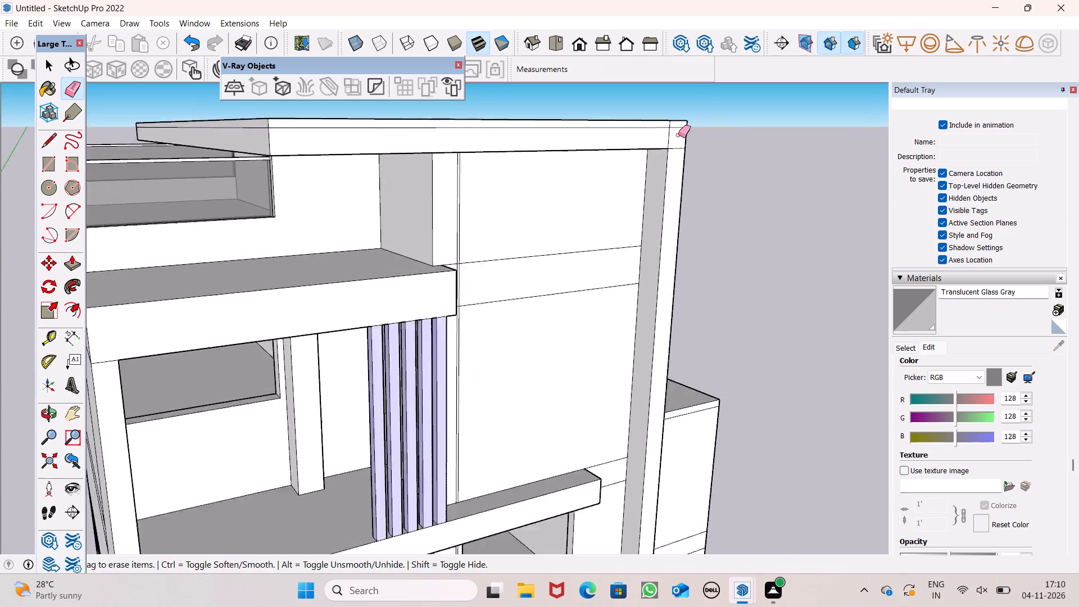
pyautogui.scroll(10, 678, 135)
pyautogui.click(654, 116)
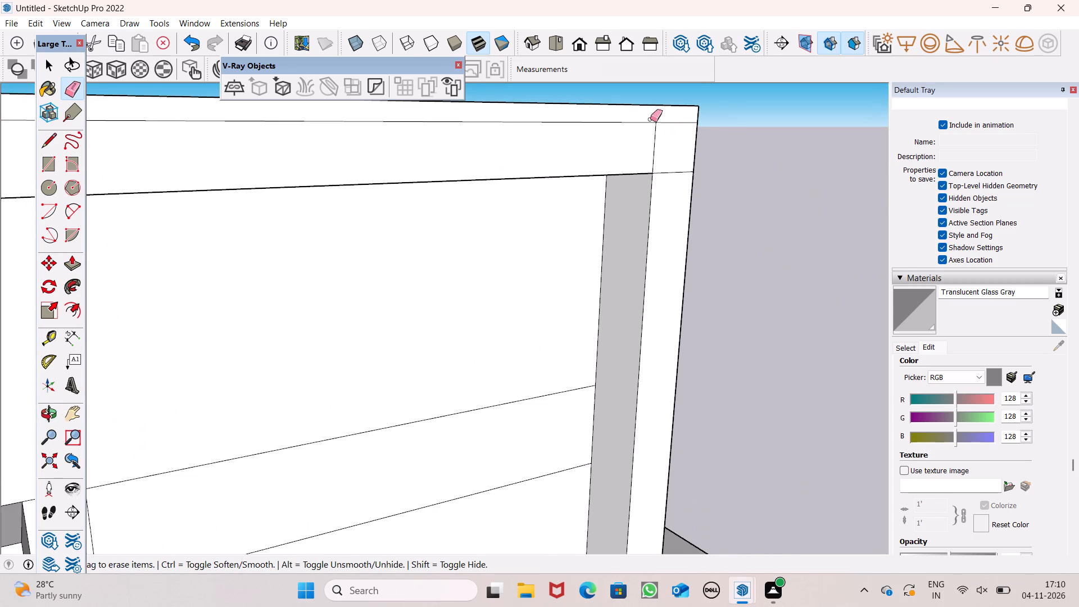
pyautogui.moveTo(646, 144); pyautogui.dragTo(670, 194)
# Push/Pull the terrace-side face of the roof's thin upper layer slightly outward past the lower band.
pyautogui.scroll(-10, 690, 180)
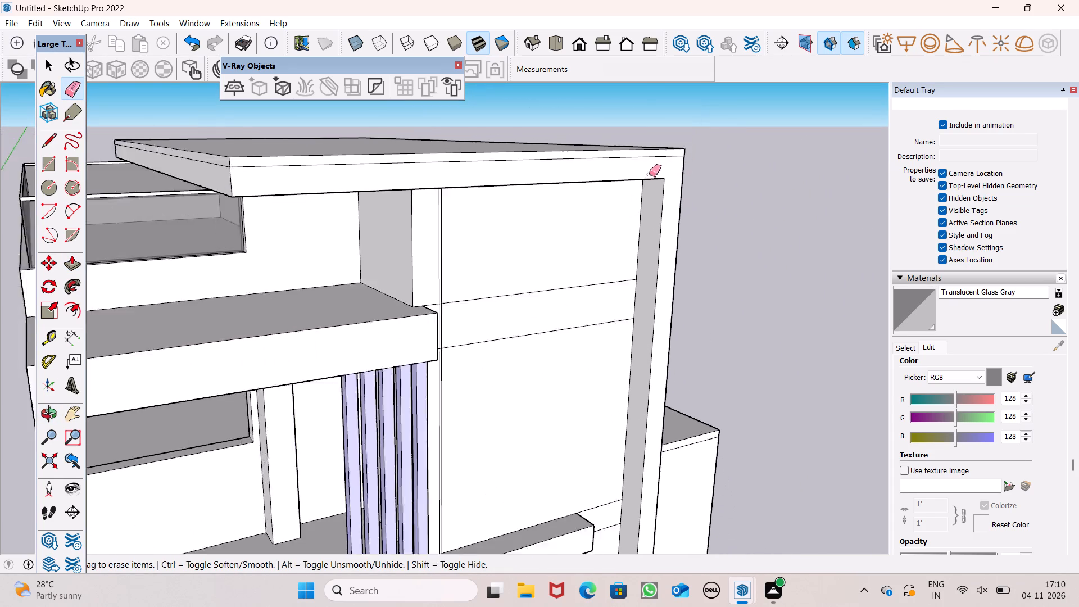
pyautogui.scroll(-3, 649, 174)
pyautogui.moveTo(622, 151); pyautogui.dragTo(663, 198, button='middle')
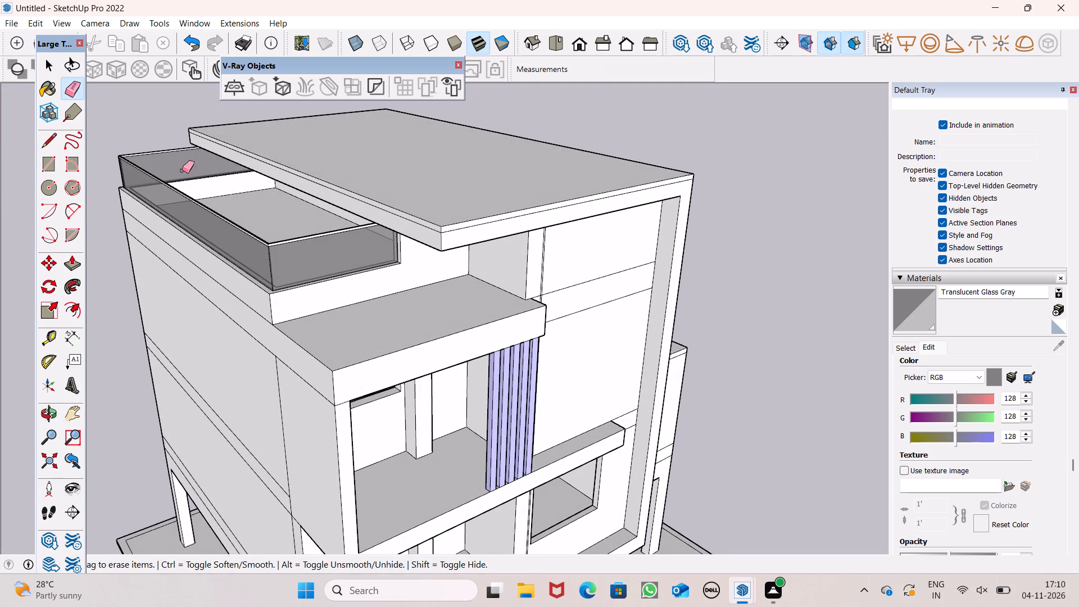
pyautogui.click(72, 256)
pyautogui.scroll(4, 441, 139)
pyautogui.moveTo(506, 251); pyautogui.dragTo(528, 192, button='middle')
pyautogui.scroll(4, 447, 259)
pyautogui.moveTo(458, 231); pyautogui.dragTo(450, 238)
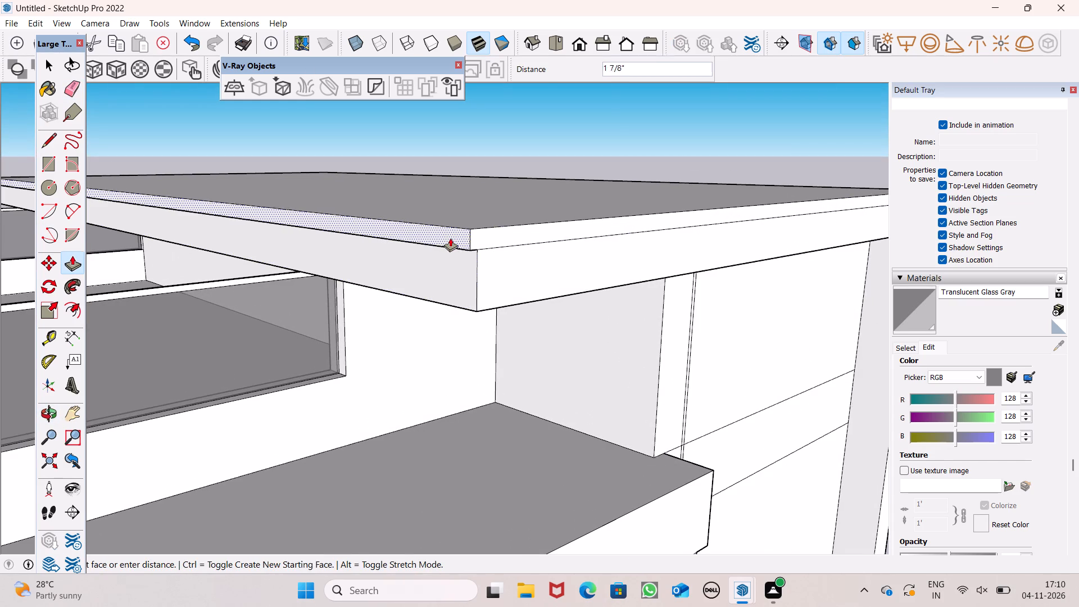
pyautogui.moveTo(450, 238); pyautogui.dragTo(448, 238)
# Push/Pull the front face of the roof's thin upper layer forward 4 1/4" beyond the lower band.
pyautogui.moveTo(478, 240); pyautogui.dragTo(487, 248)
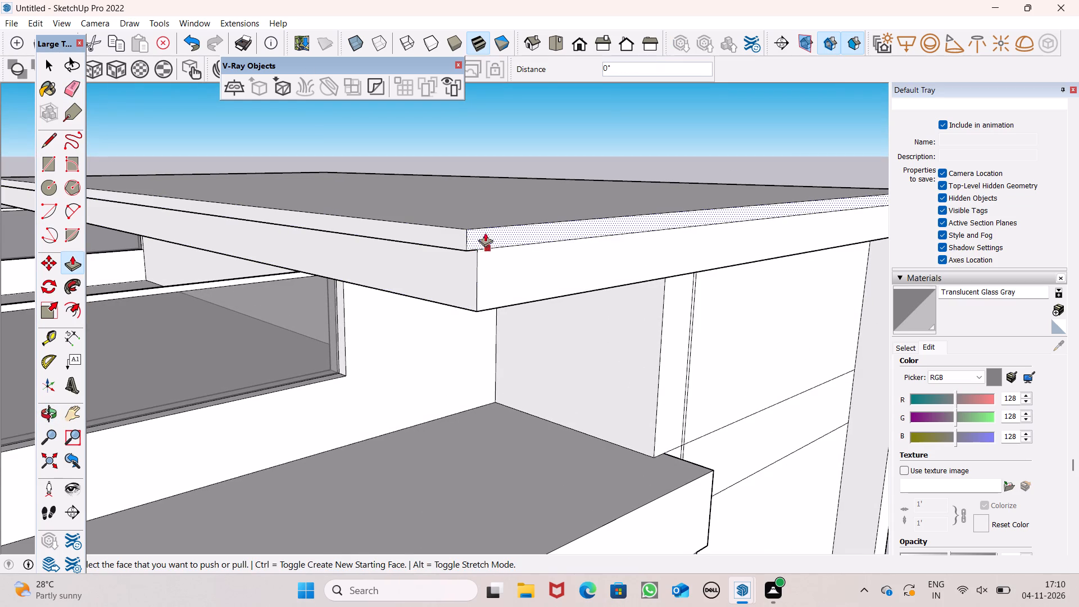
pyautogui.scroll(-3, 485, 230)
pyautogui.moveTo(483, 238); pyautogui.dragTo(495, 239)
# Erase the short seam at the front corner on the underside of the upper layer's projecting lip.
pyautogui.scroll(-3, 483, 227)
pyautogui.moveTo(518, 274); pyautogui.dragTo(519, 242, button='middle')
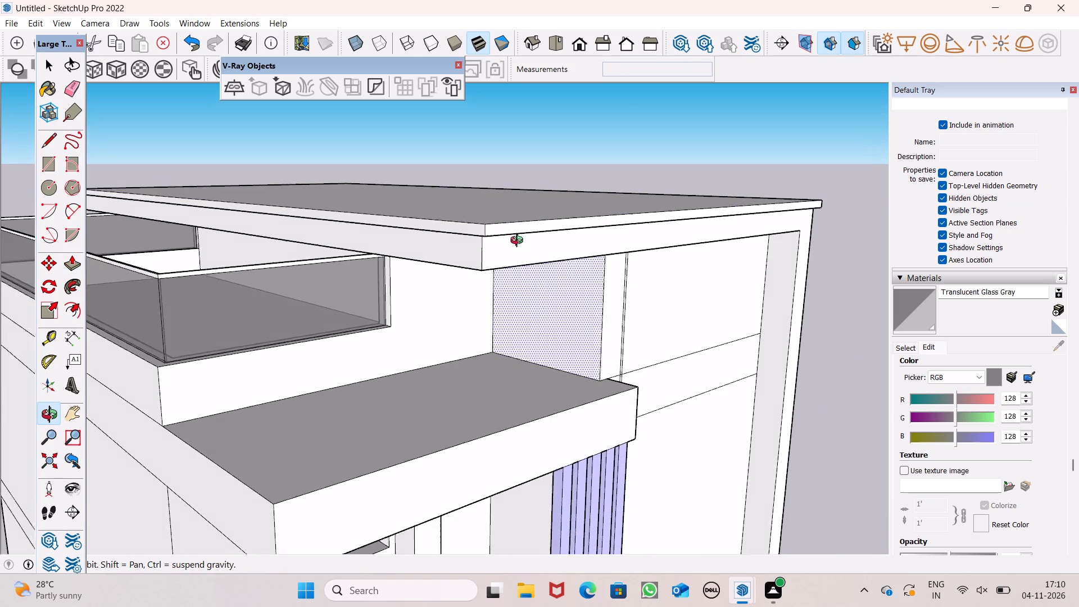
pyautogui.moveTo(519, 242); pyautogui.dragTo(459, 191, button='middle')
pyautogui.scroll(-2, 537, 215)
pyautogui.moveTo(526, 210); pyautogui.dragTo(455, 219, button='middle')
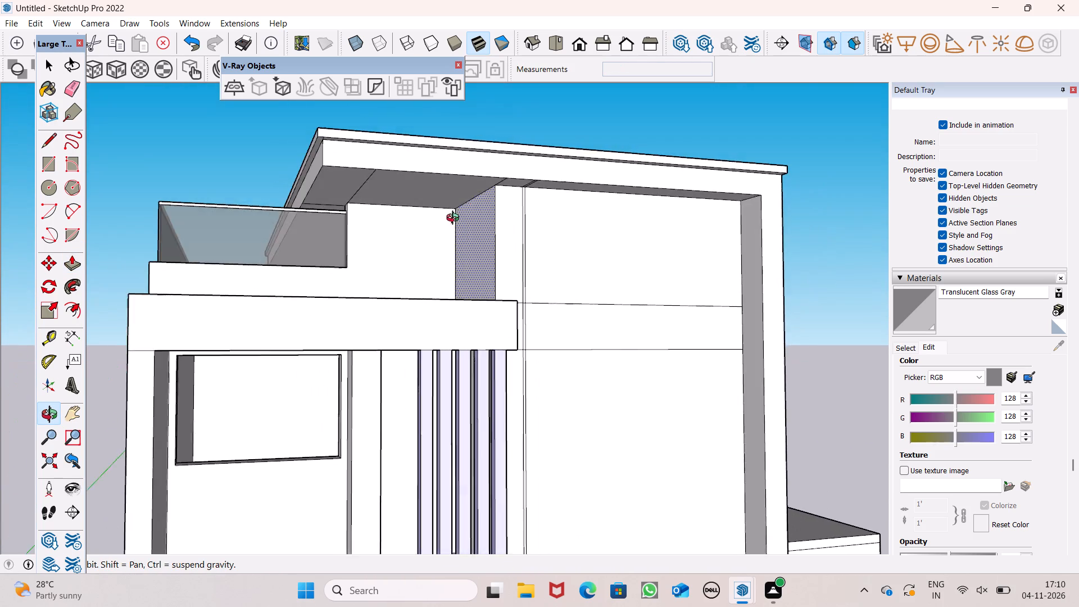
pyautogui.moveTo(455, 219); pyautogui.dragTo(470, 163, button='middle')
pyautogui.scroll(-3, 361, 244)
pyautogui.scroll(7, 371, 112)
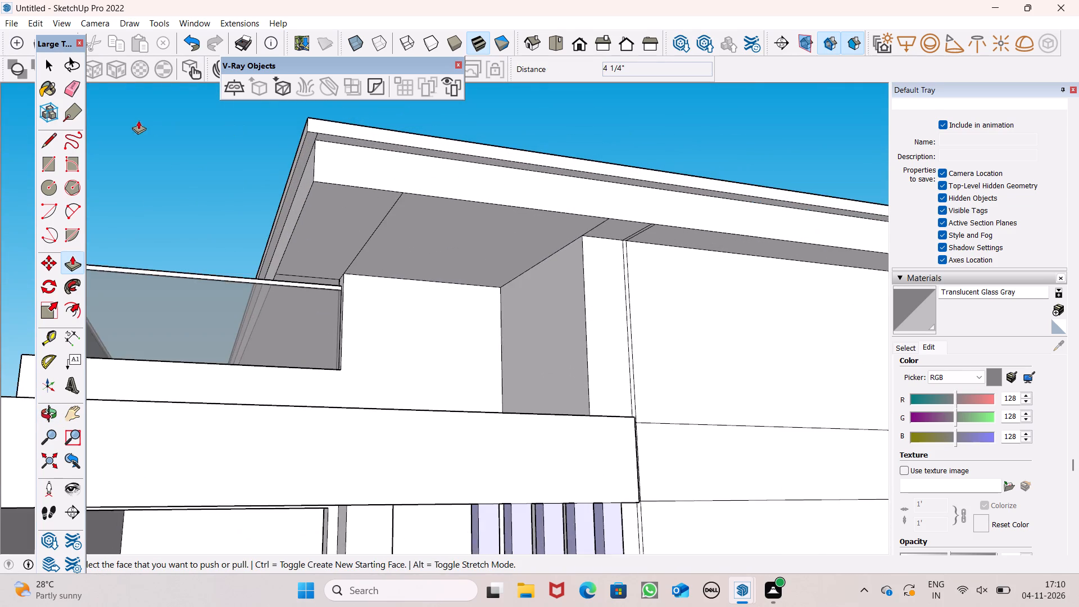
pyautogui.click(67, 82)
pyautogui.scroll(6, 263, 85)
pyautogui.scroll(6, 300, 129)
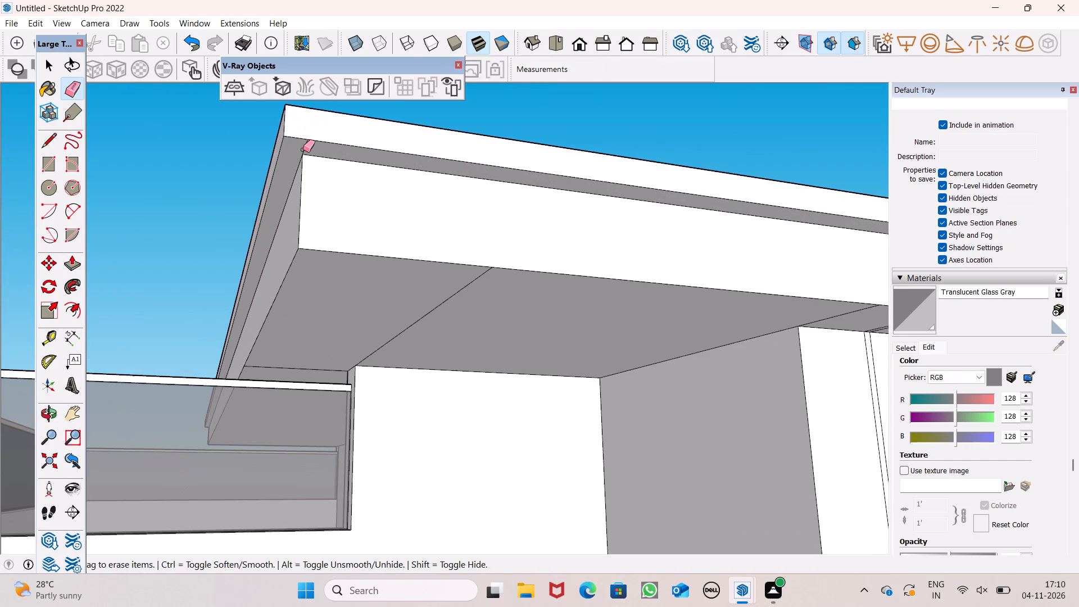
pyautogui.moveTo(303, 150); pyautogui.dragTo(318, 148)
# Erase the leftover seam lines across the underside of the roof overhang, above the balcony roof and the front wall's corner.
pyautogui.scroll(-11, 443, 169)
pyautogui.scroll(-4, 480, 137)
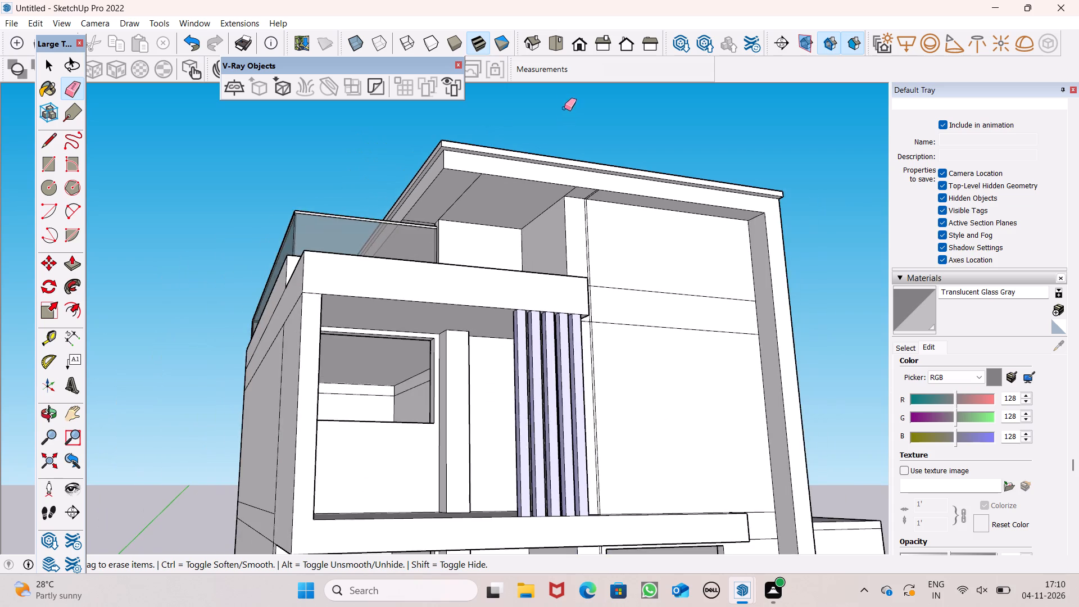
pyautogui.scroll(-4, 564, 108)
pyautogui.moveTo(578, 153); pyautogui.dragTo(472, 107, button='middle')
pyautogui.scroll(6, 472, 107)
pyautogui.moveTo(433, 166); pyautogui.dragTo(445, 162)
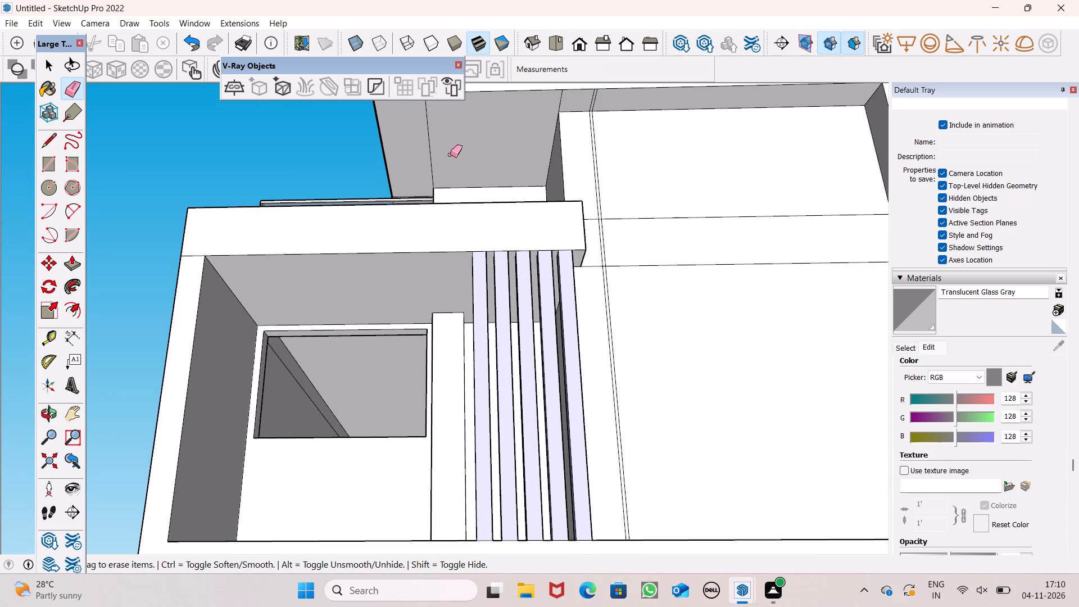
pyautogui.moveTo(446, 155); pyautogui.dragTo(425, 158)
pyautogui.scroll(-4, 655, 175)
pyautogui.scroll(6, 638, 131)
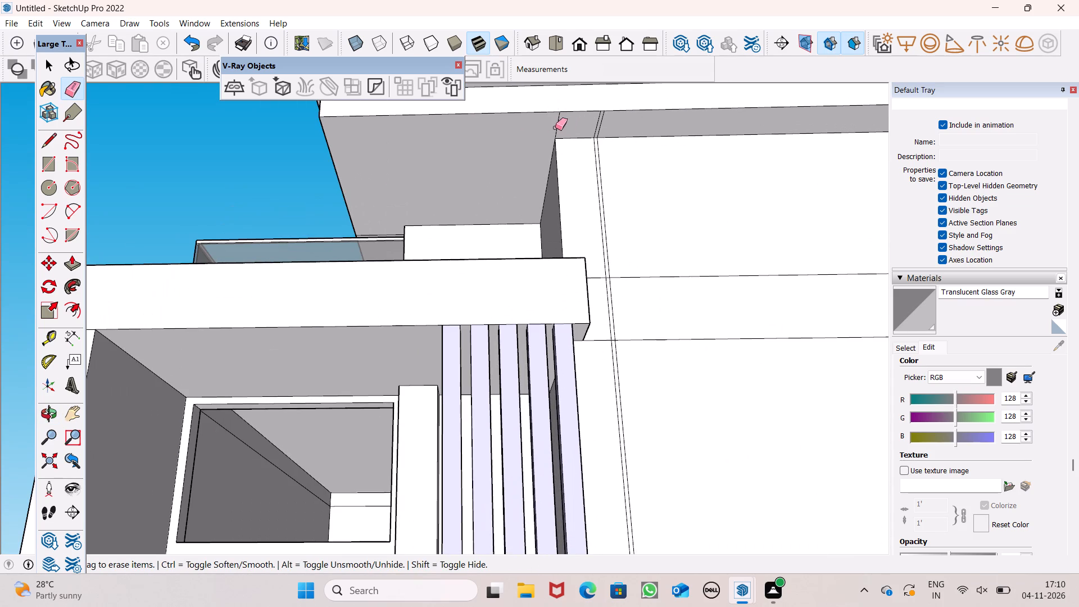
pyautogui.moveTo(552, 128); pyautogui.dragTo(605, 123)
# Examine the cleaned roof overhang and the horizontal band edges on the tall block's front facade.
pyautogui.scroll(-7, 559, 147)
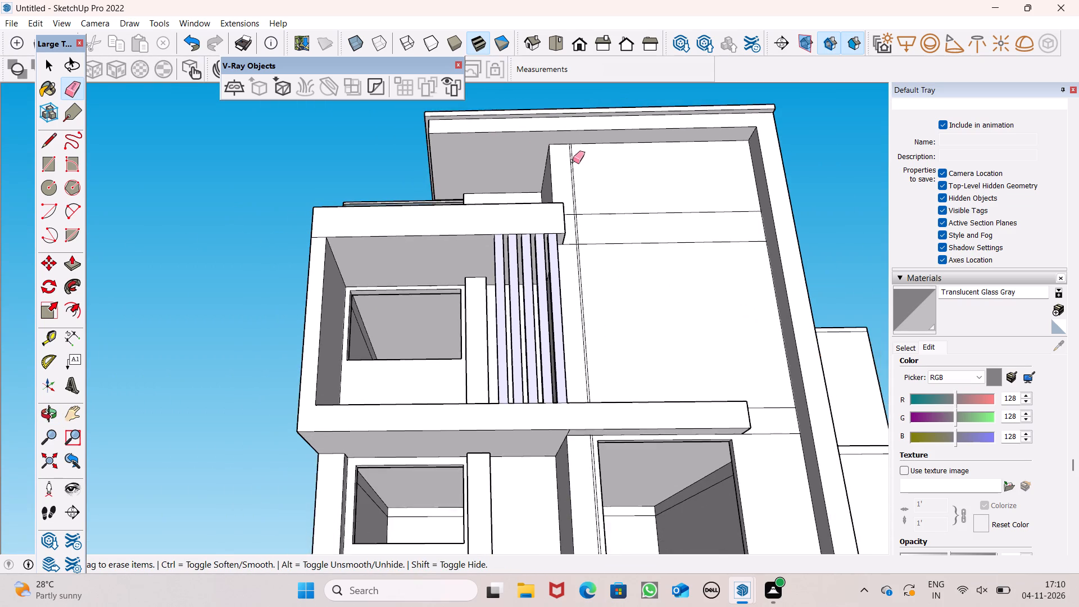
pyautogui.moveTo(573, 160); pyautogui.dragTo(593, 161, button='middle')
pyautogui.scroll(2, 574, 160)
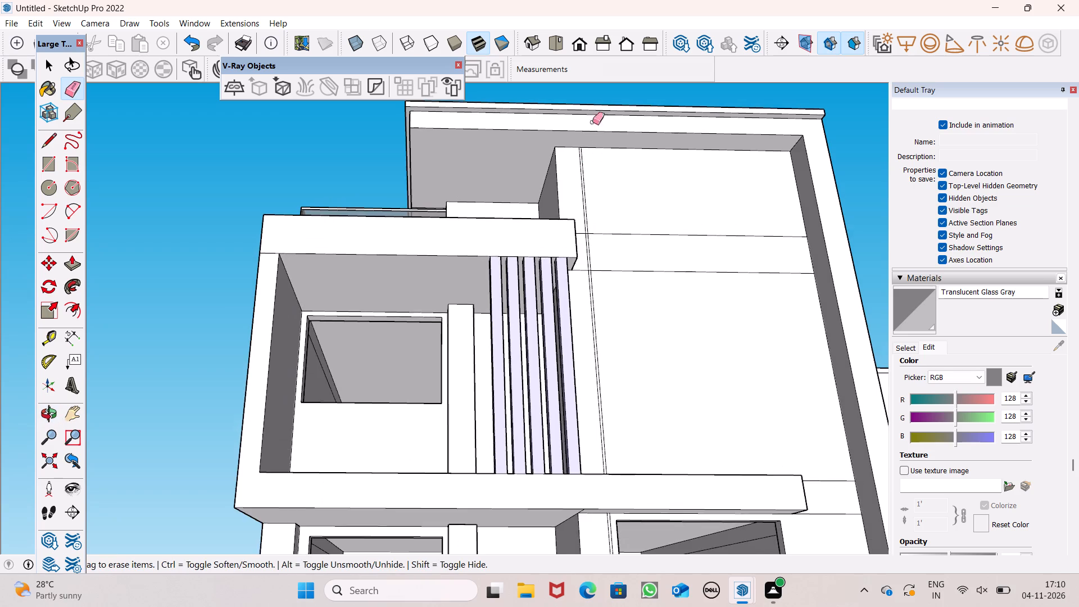
pyautogui.scroll(-4, 586, 106)
pyautogui.moveTo(602, 174); pyautogui.dragTo(604, 225, button='middle')
pyautogui.scroll(-4, 579, 155)
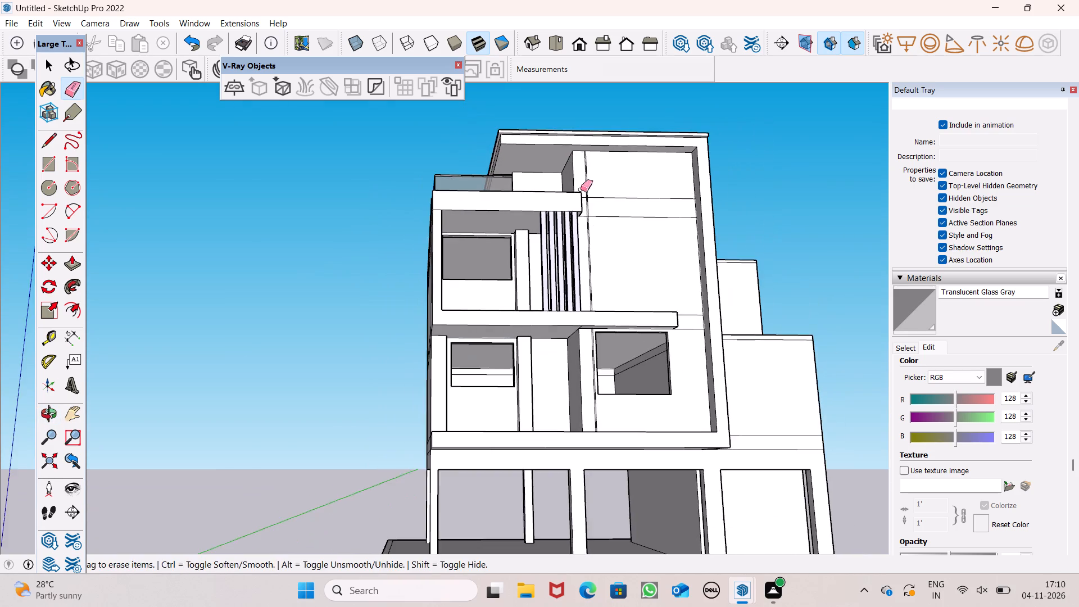
pyautogui.moveTo(583, 205); pyautogui.dragTo(579, 300, button='middle')
pyautogui.scroll(1, 740, 267)
pyautogui.press('space')
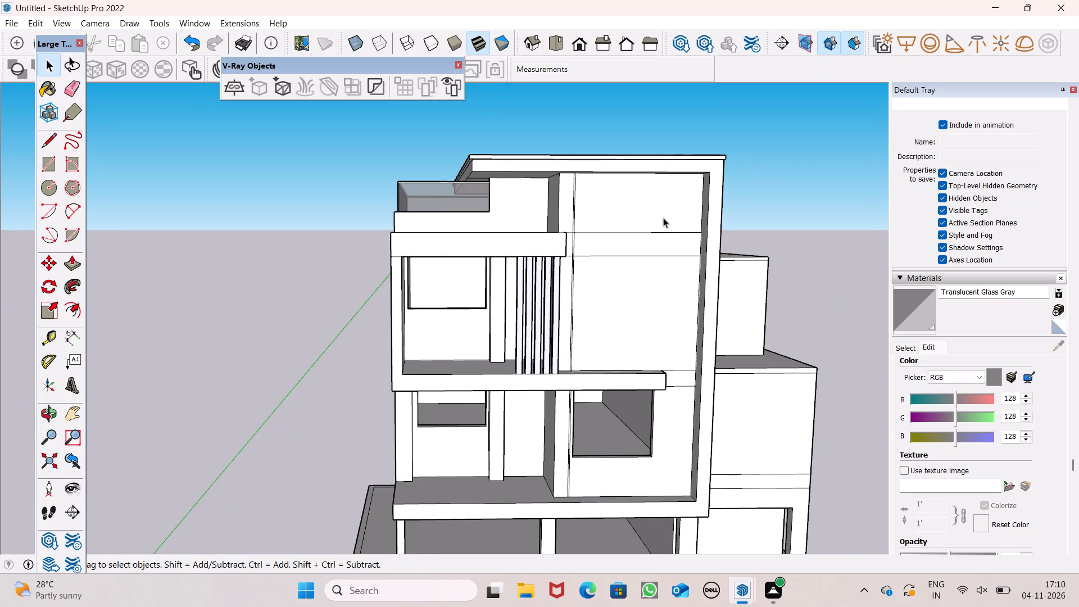
pyautogui.moveTo(661, 237); pyautogui.dragTo(654, 251, button='middle')
pyautogui.scroll(1, 652, 251)
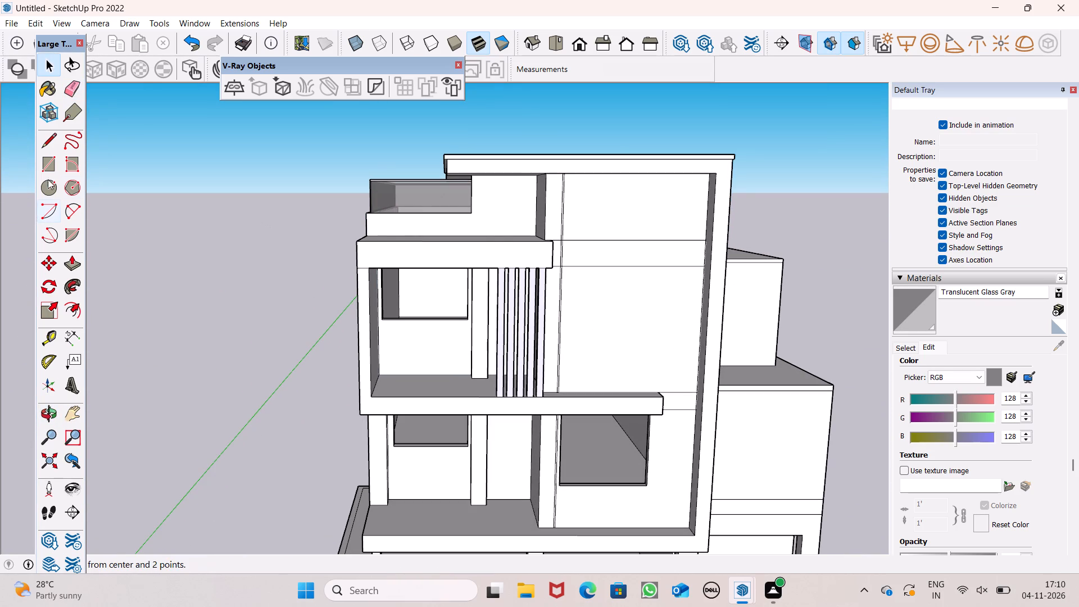
pyautogui.scroll(7, 599, 236)
pyautogui.scroll(7, 691, 244)
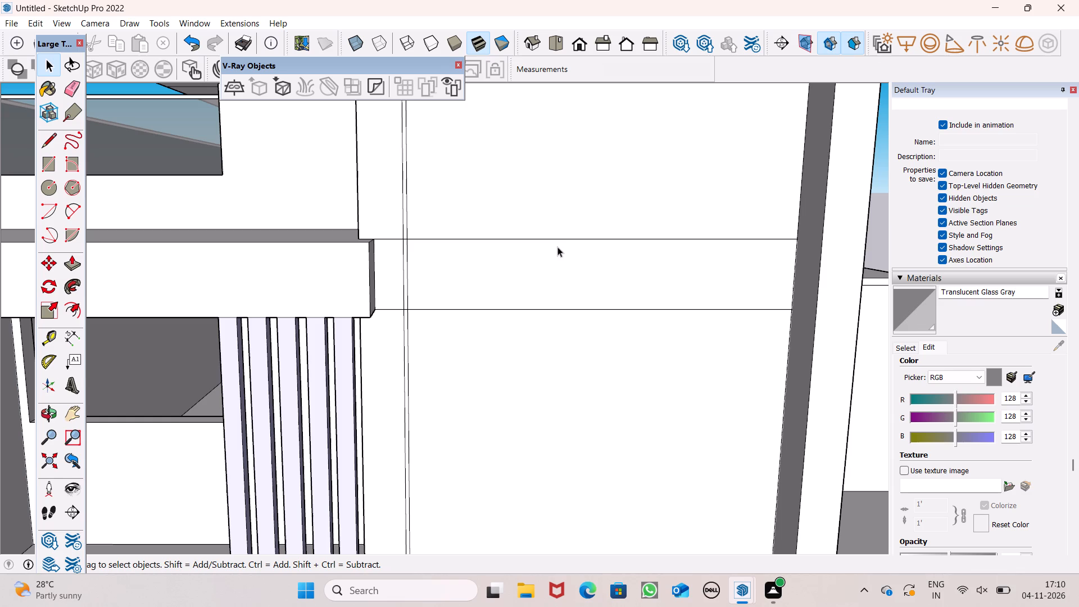
pyautogui.click(556, 237)
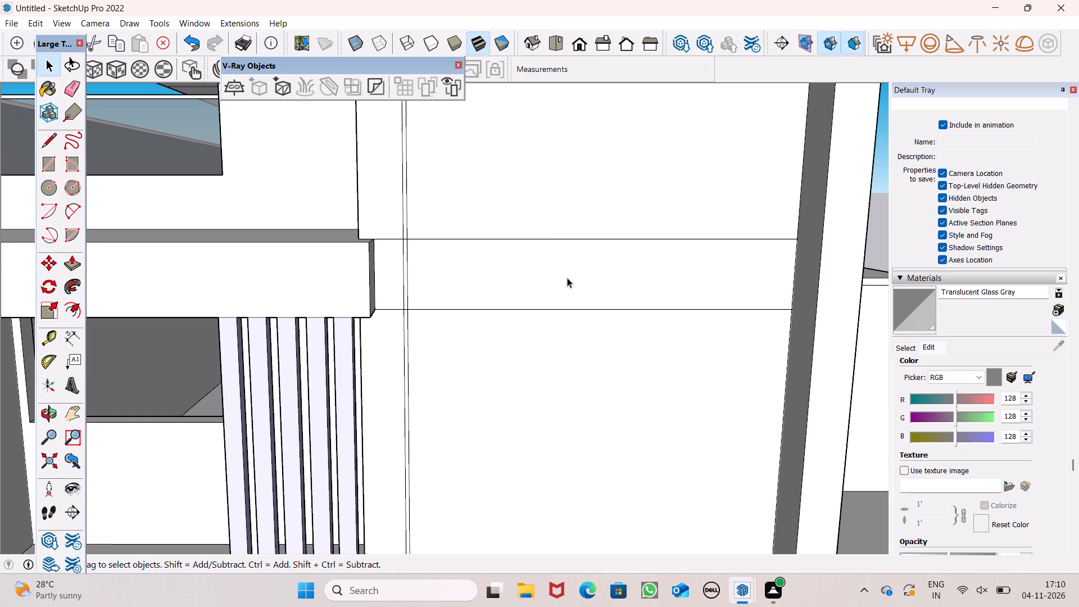
pyautogui.scroll(-5, 567, 278)
pyautogui.click(795, 227)
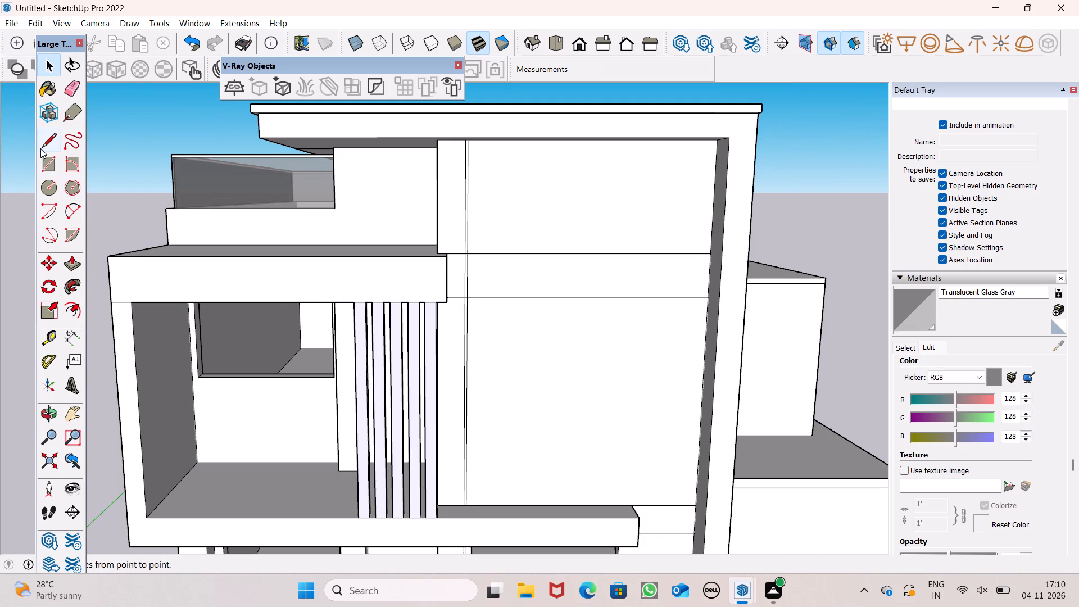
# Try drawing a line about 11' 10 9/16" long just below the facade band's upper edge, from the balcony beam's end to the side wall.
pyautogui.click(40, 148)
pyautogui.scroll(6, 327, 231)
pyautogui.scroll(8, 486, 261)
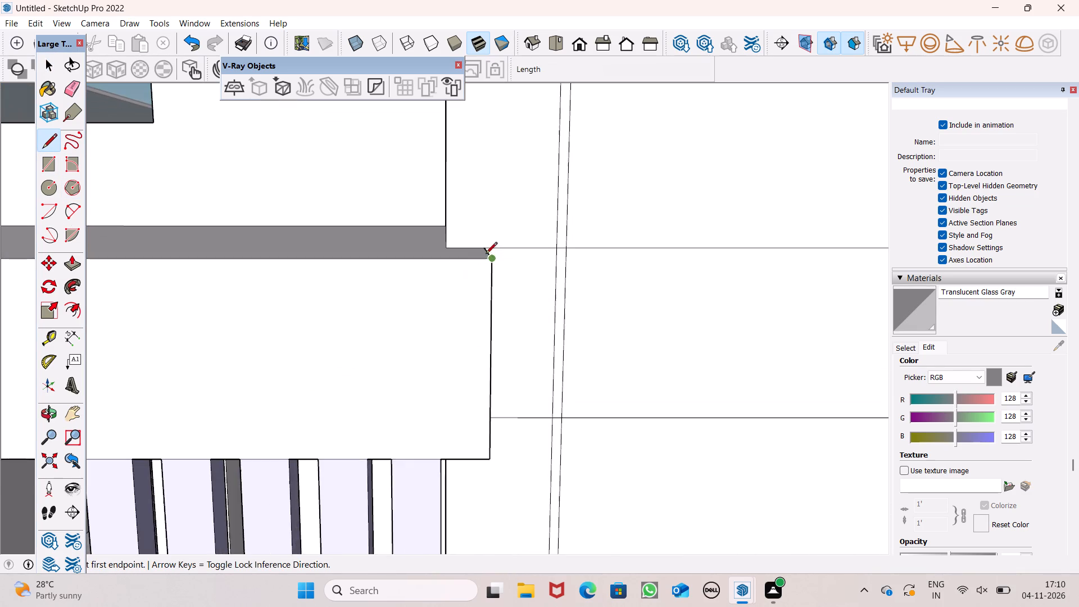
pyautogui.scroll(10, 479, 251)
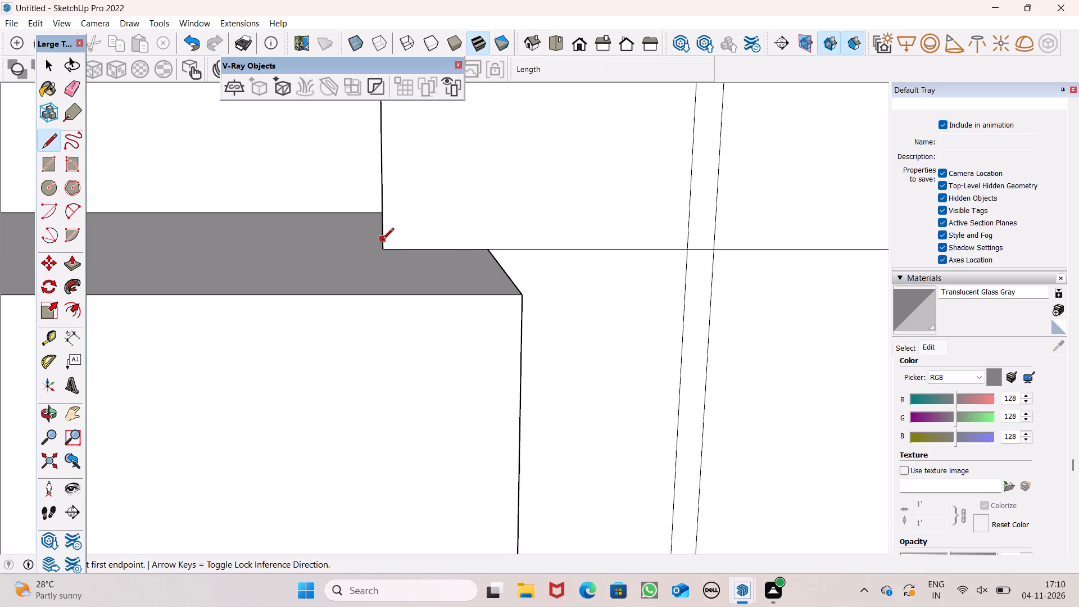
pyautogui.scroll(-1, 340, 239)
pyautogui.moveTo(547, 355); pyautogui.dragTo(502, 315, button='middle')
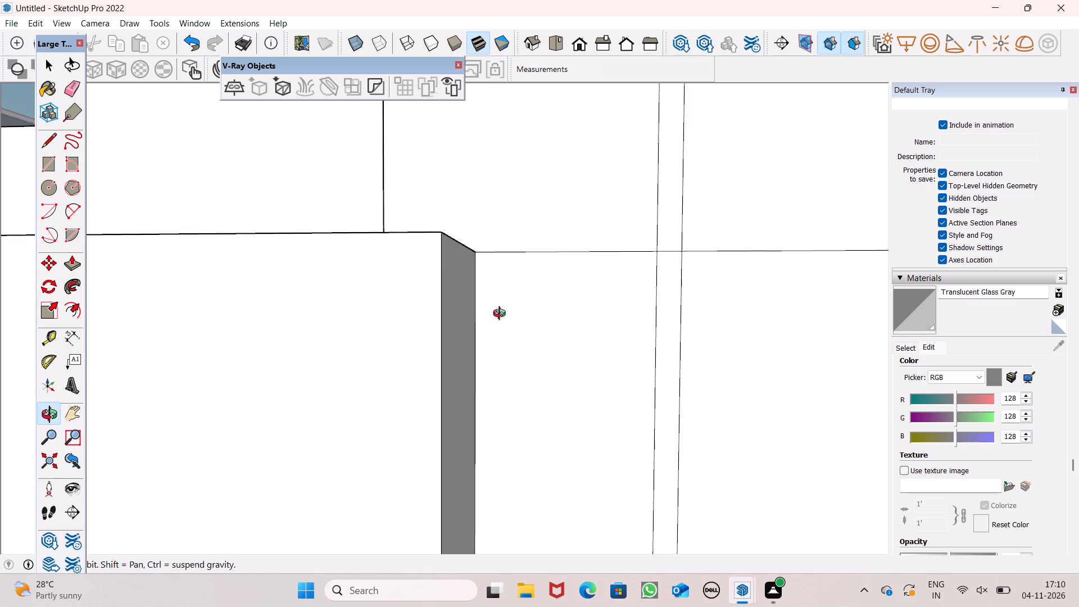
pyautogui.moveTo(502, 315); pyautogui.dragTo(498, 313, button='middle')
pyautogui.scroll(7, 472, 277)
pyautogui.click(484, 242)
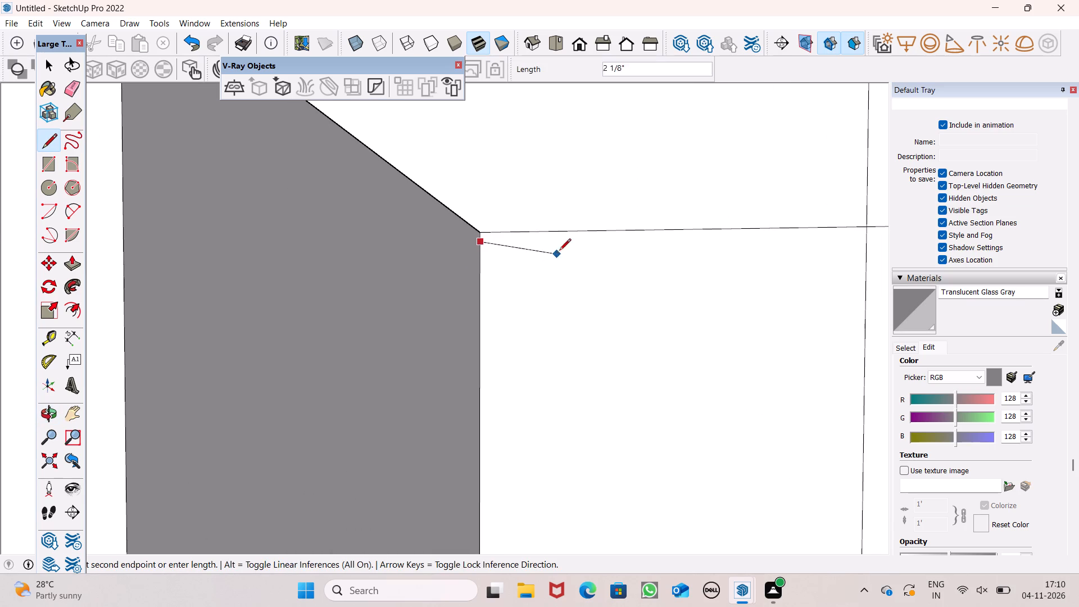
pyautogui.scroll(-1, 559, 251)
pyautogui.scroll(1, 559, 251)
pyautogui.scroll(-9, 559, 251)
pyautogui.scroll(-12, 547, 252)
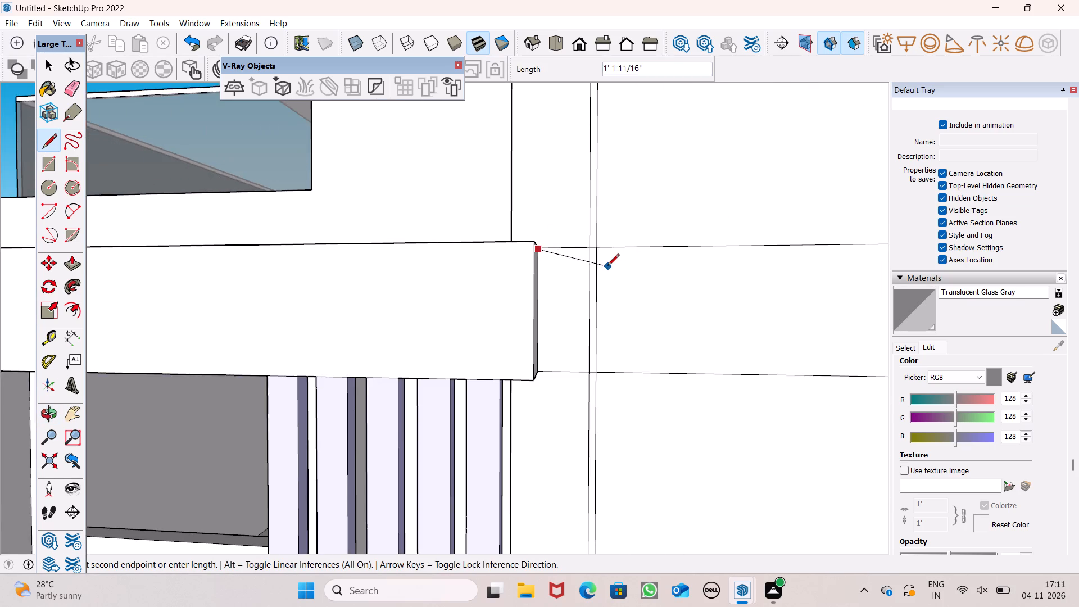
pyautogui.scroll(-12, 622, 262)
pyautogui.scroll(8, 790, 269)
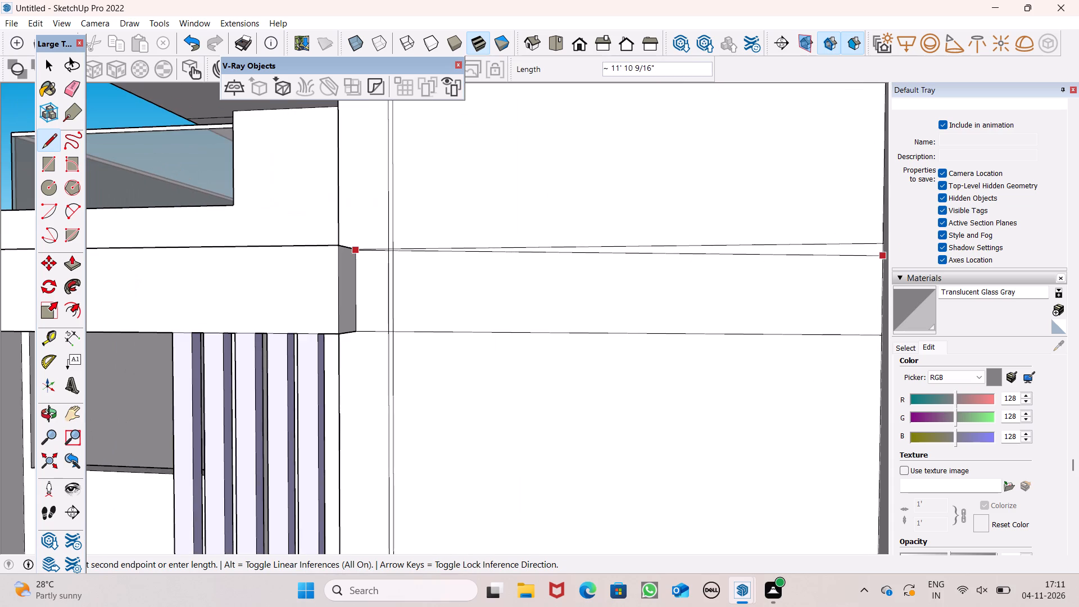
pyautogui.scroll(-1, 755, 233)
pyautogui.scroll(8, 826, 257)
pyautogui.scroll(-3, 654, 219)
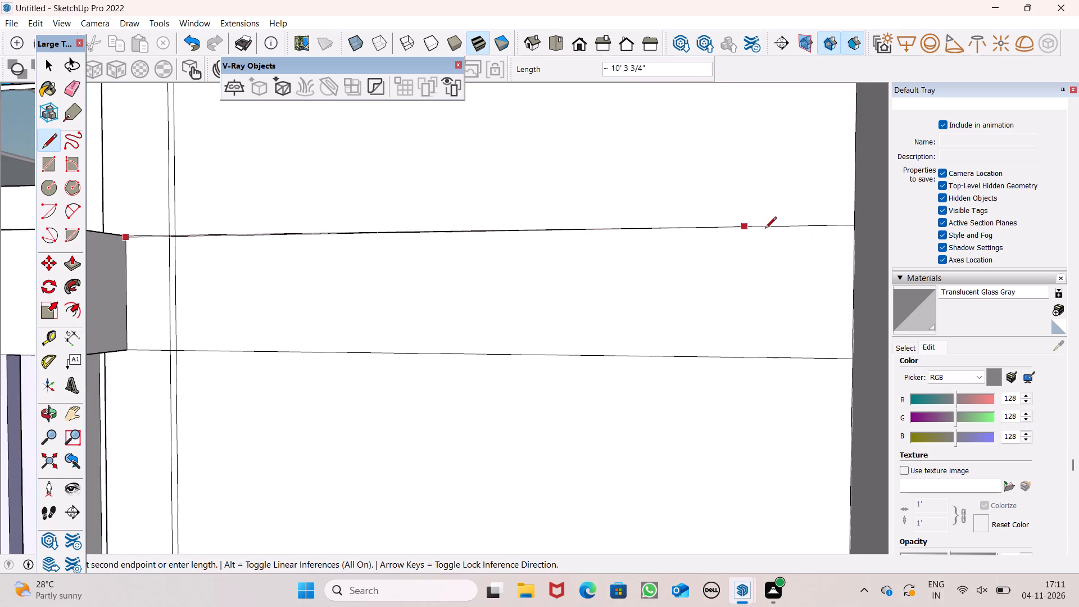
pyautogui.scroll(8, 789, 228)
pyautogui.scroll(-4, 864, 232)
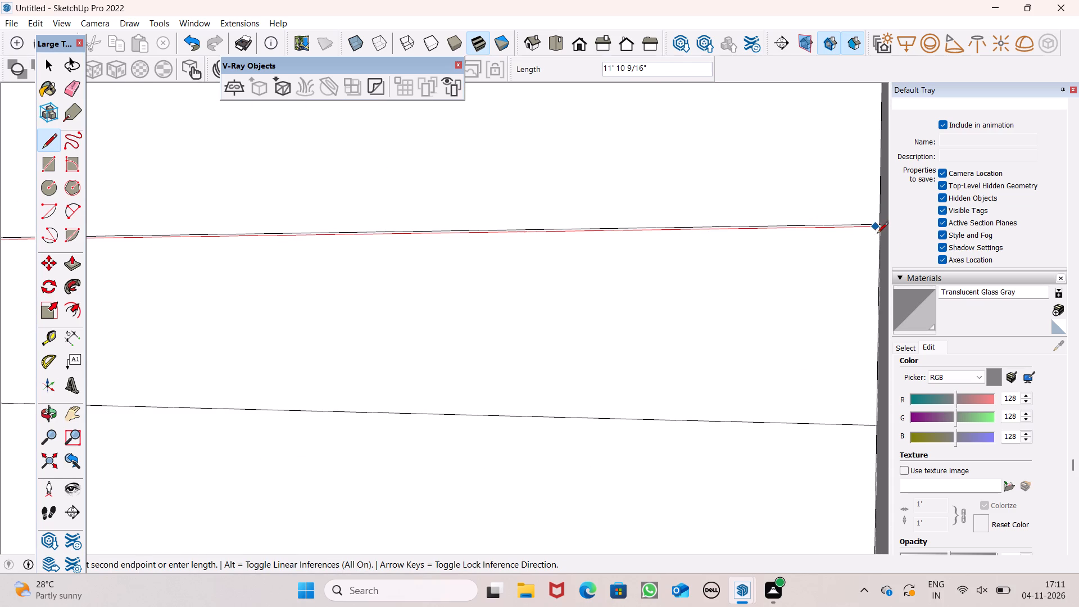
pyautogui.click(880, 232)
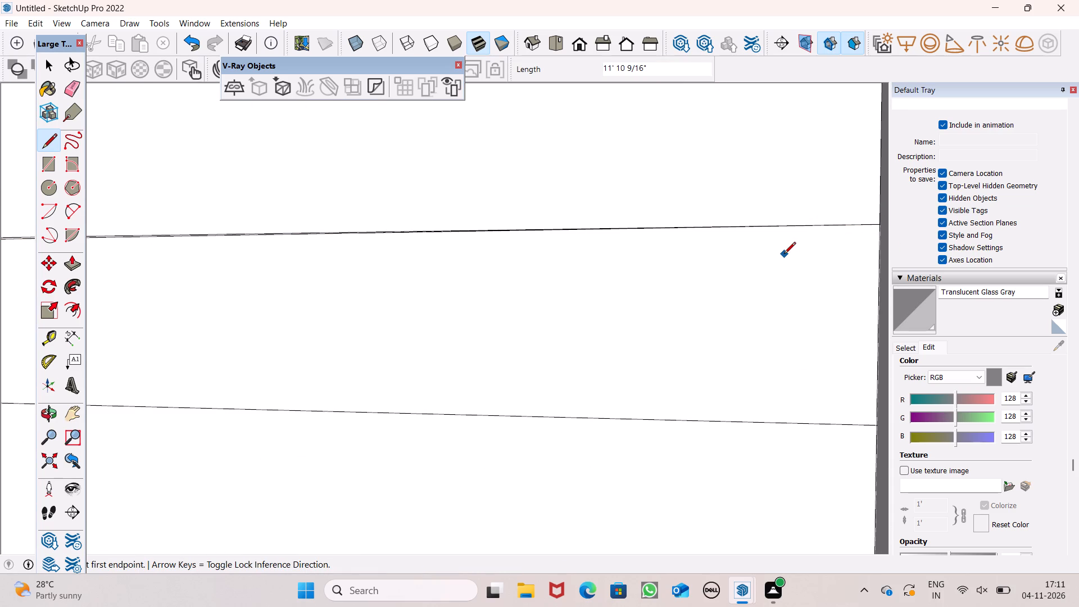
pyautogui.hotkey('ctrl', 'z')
# Draw a horizontal line just below the facade band's upper edge, from the balcony beam's inner corner to the projecting side wall.
pyautogui.scroll(-6, 783, 262)
pyautogui.scroll(-7, 790, 215)
pyautogui.moveTo(646, 238); pyautogui.dragTo(660, 304, button='middle')
pyautogui.scroll(8, 660, 304)
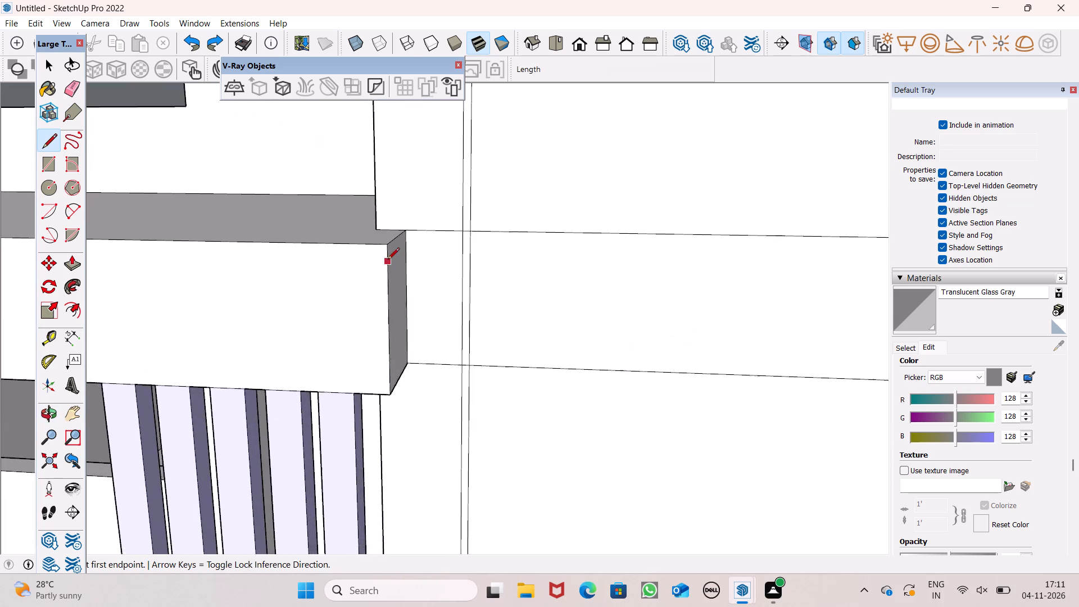
pyautogui.scroll(7, 461, 241)
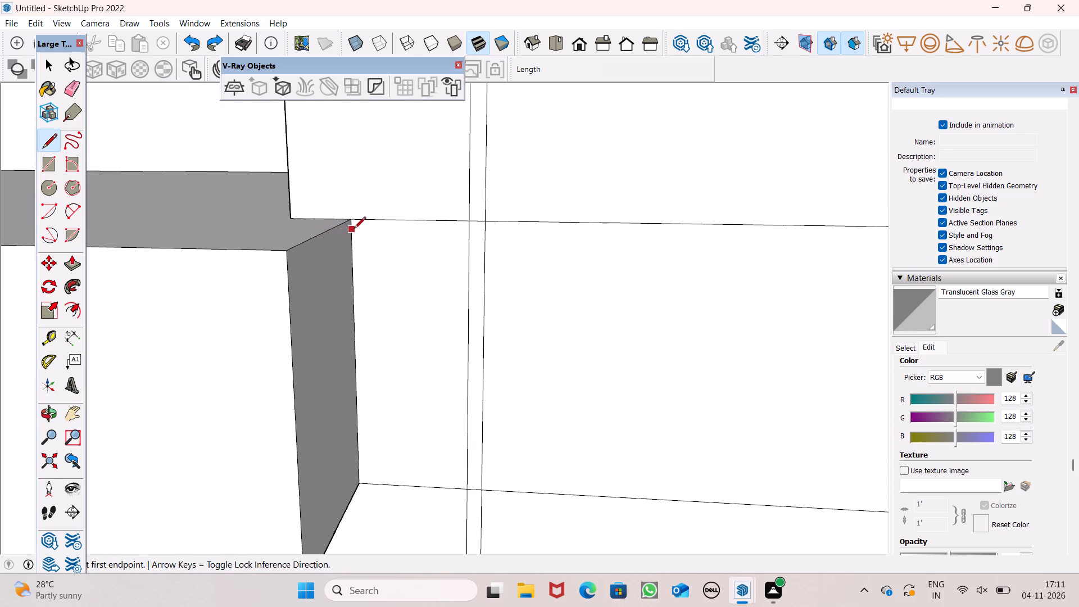
pyautogui.click(353, 229)
pyautogui.scroll(-13, 452, 225)
pyautogui.scroll(-4, 574, 237)
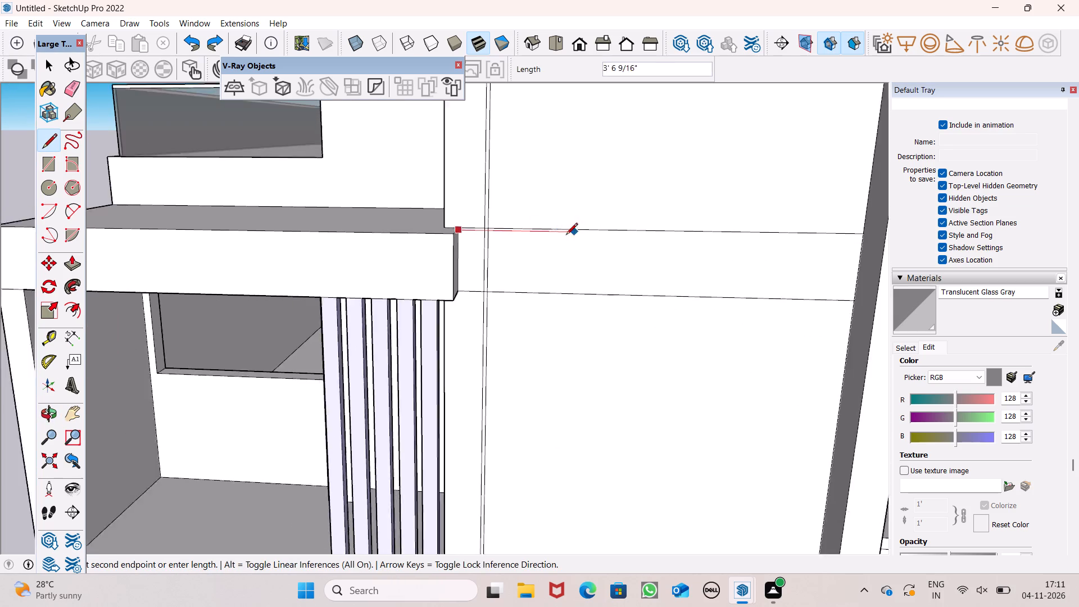
pyautogui.scroll(-3, 495, 235)
pyautogui.scroll(7, 688, 240)
pyautogui.scroll(5, 781, 248)
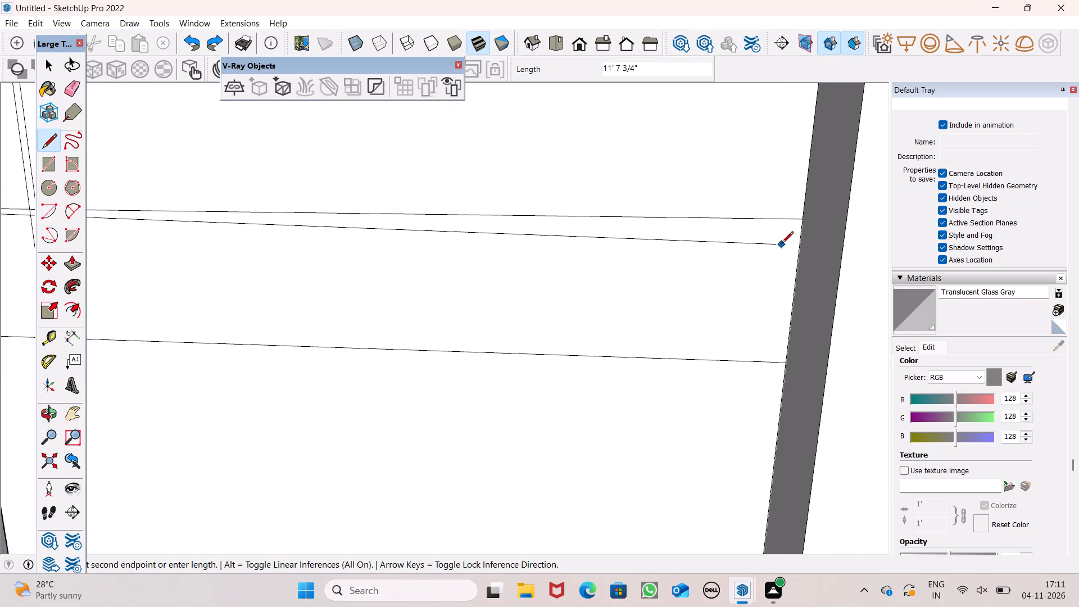
pyautogui.click(801, 228)
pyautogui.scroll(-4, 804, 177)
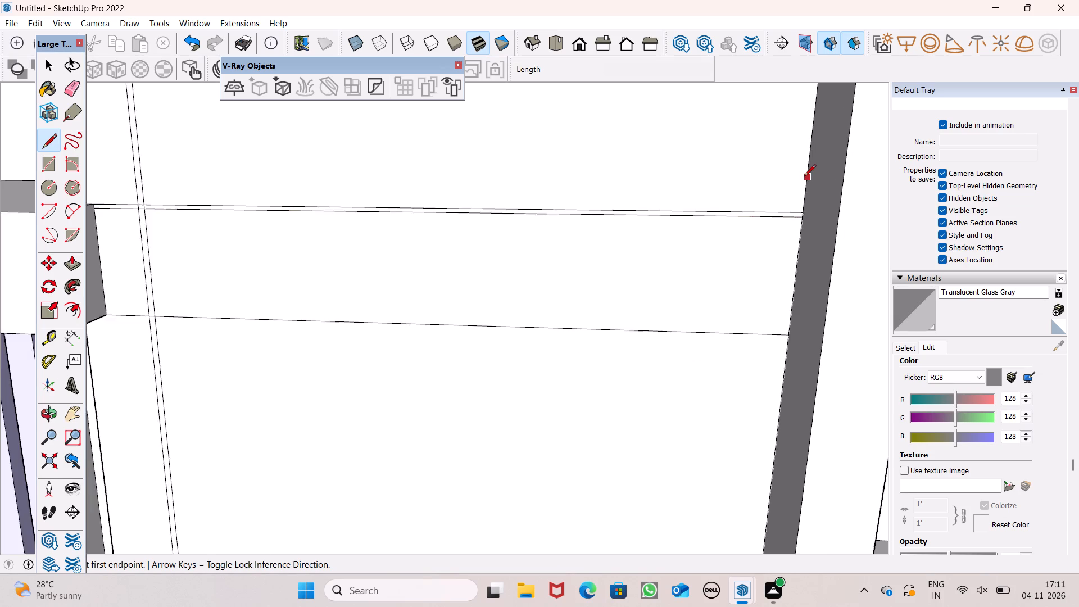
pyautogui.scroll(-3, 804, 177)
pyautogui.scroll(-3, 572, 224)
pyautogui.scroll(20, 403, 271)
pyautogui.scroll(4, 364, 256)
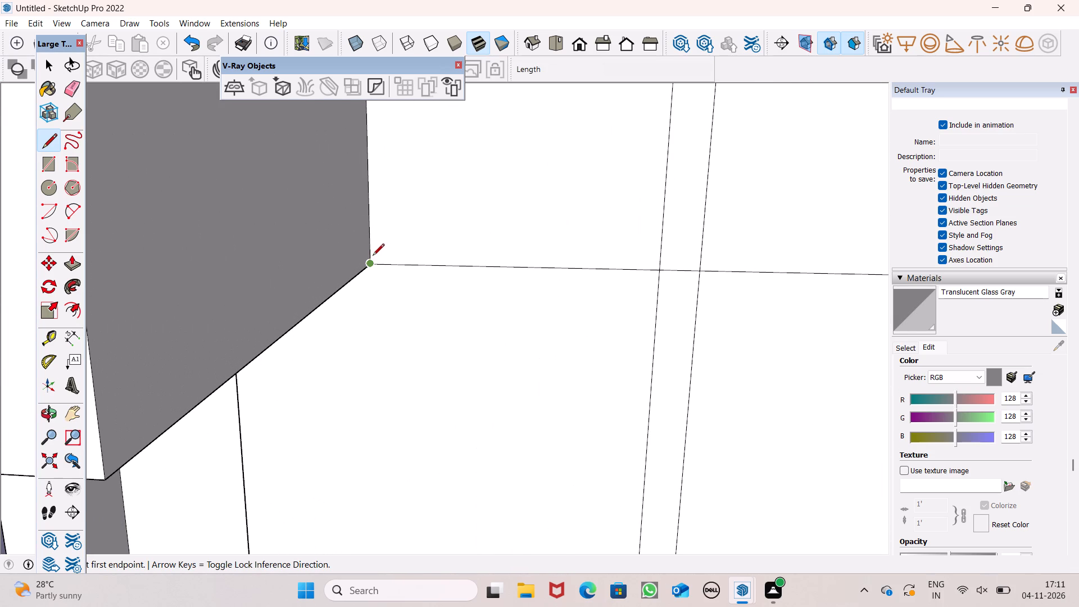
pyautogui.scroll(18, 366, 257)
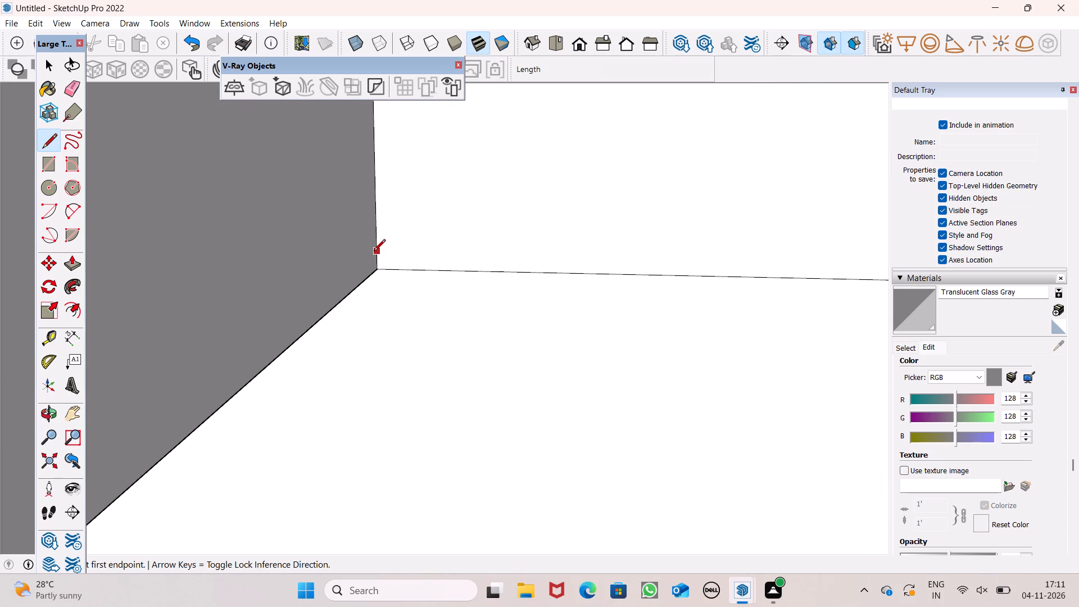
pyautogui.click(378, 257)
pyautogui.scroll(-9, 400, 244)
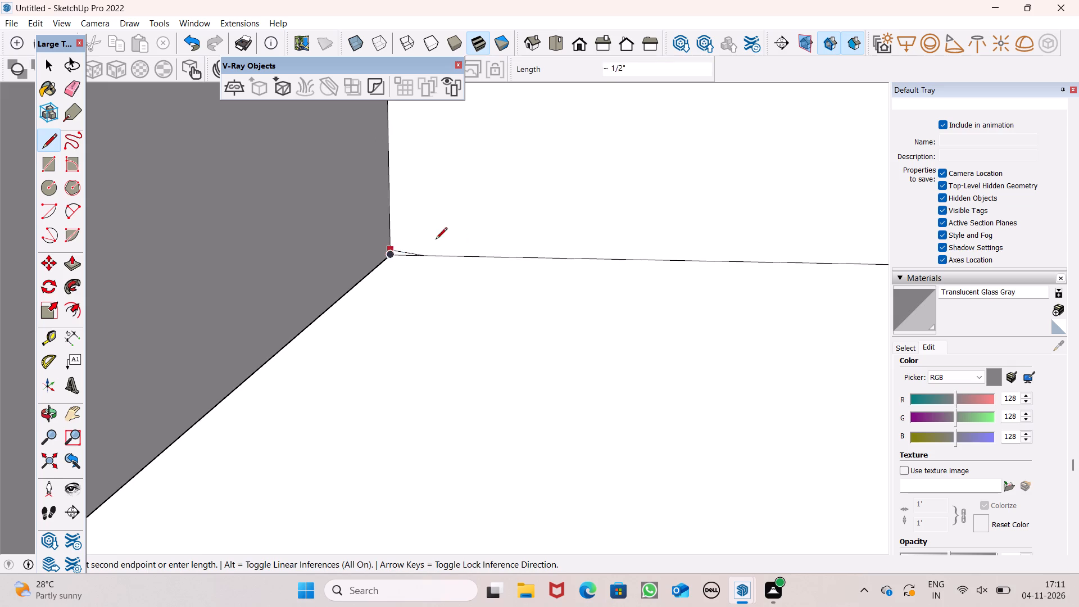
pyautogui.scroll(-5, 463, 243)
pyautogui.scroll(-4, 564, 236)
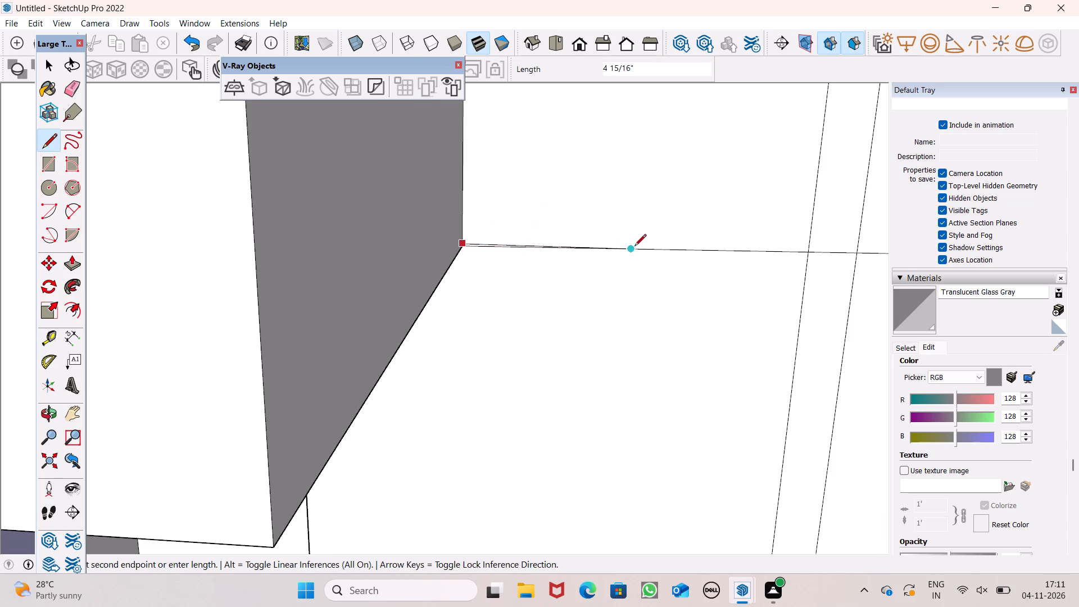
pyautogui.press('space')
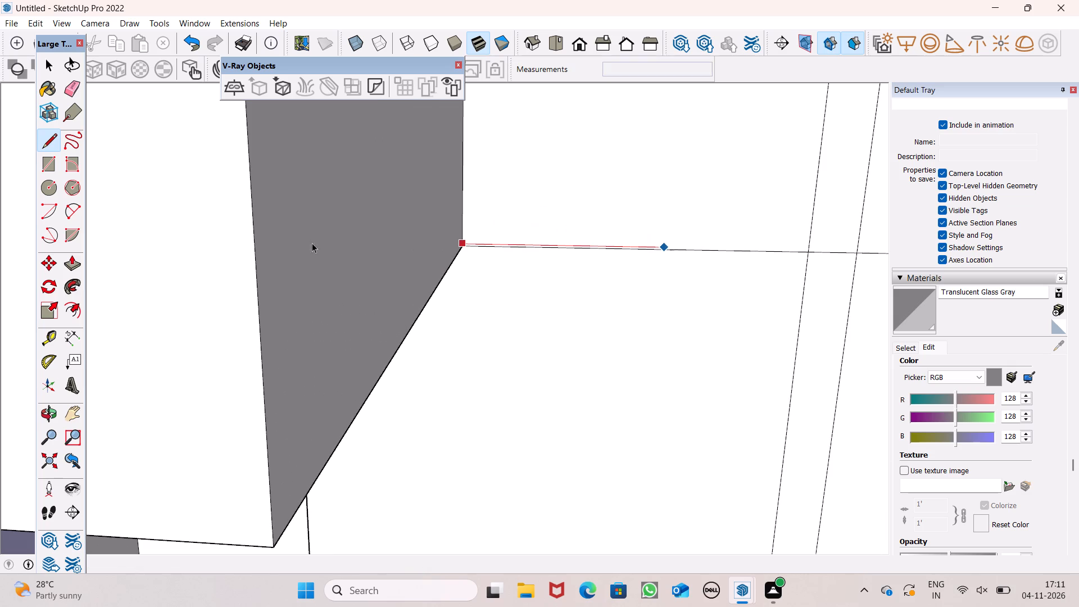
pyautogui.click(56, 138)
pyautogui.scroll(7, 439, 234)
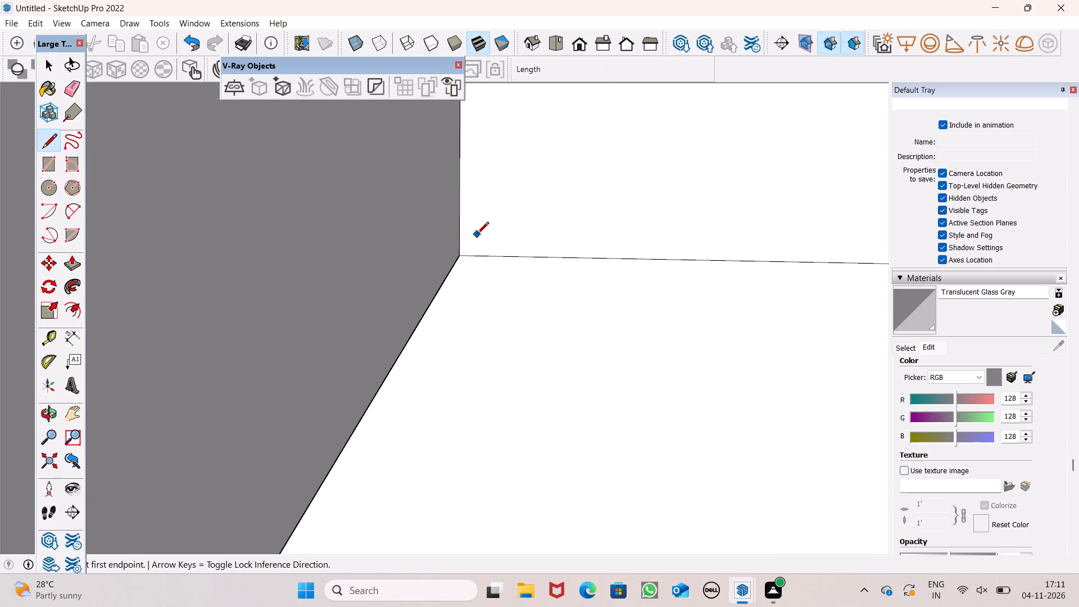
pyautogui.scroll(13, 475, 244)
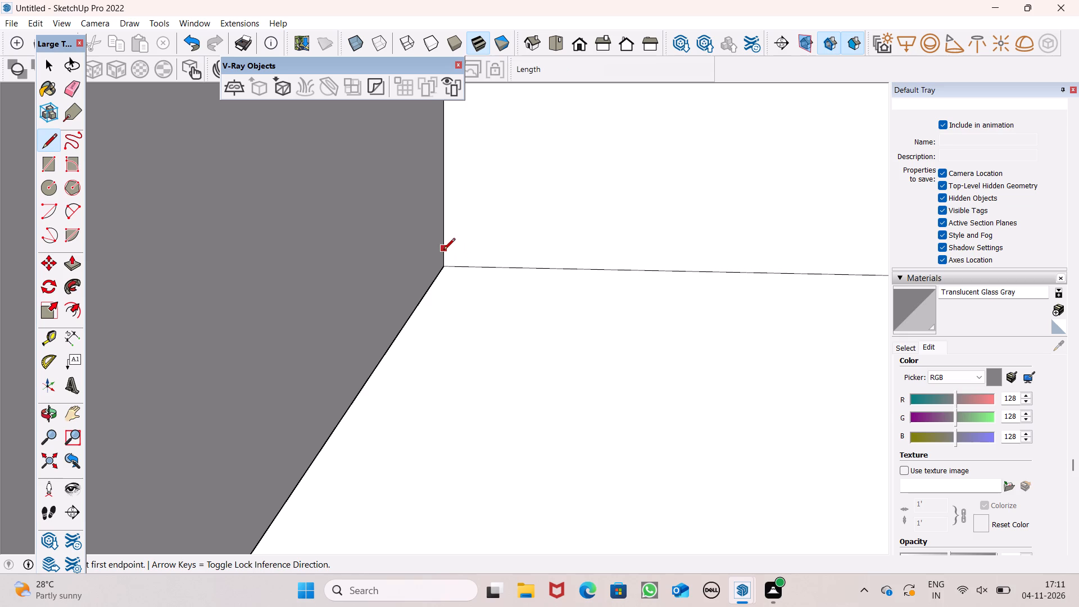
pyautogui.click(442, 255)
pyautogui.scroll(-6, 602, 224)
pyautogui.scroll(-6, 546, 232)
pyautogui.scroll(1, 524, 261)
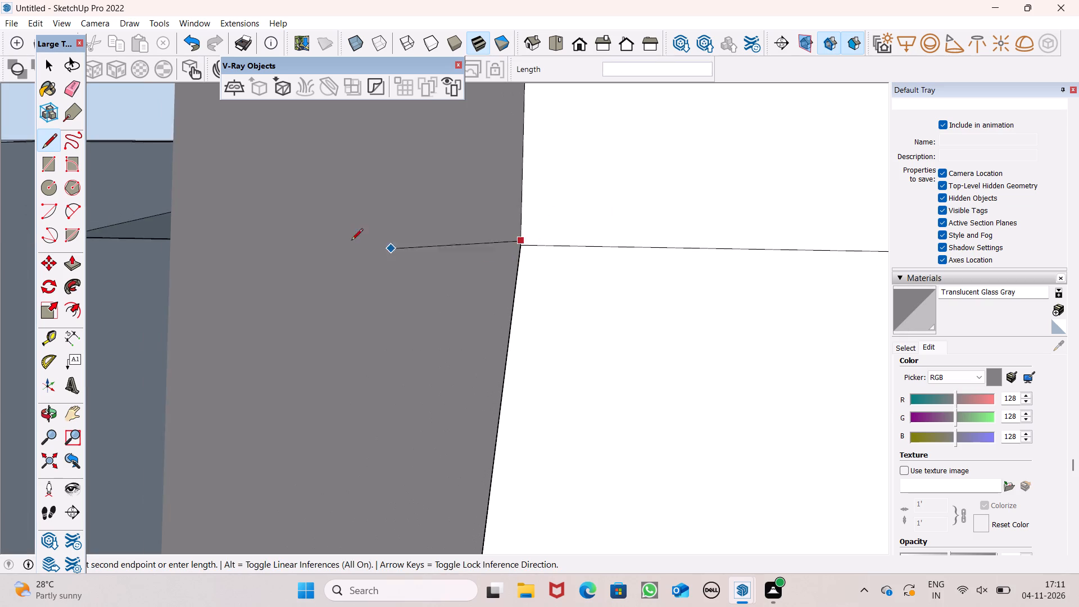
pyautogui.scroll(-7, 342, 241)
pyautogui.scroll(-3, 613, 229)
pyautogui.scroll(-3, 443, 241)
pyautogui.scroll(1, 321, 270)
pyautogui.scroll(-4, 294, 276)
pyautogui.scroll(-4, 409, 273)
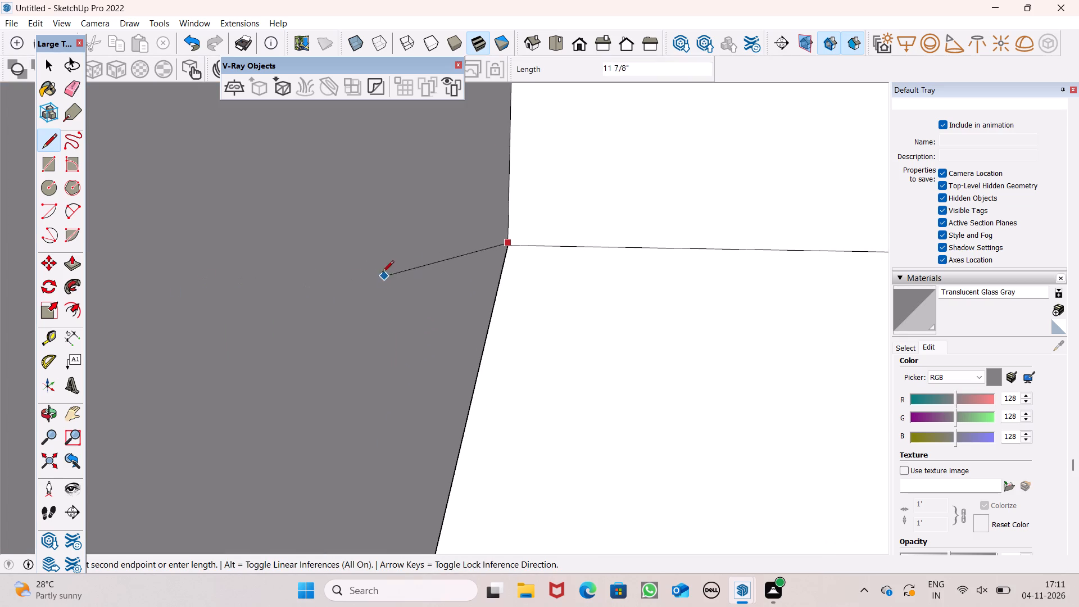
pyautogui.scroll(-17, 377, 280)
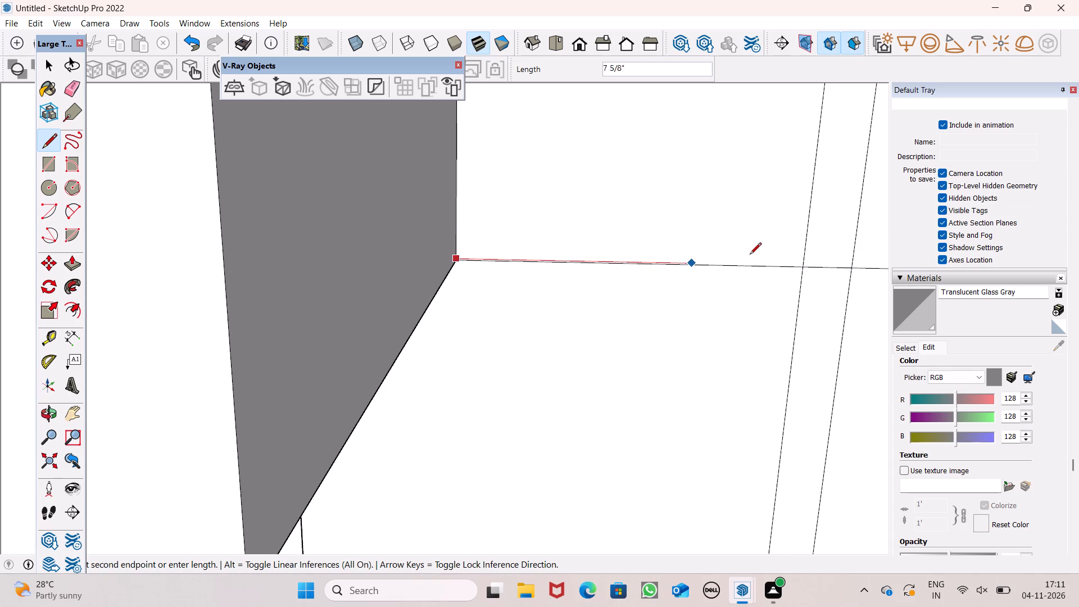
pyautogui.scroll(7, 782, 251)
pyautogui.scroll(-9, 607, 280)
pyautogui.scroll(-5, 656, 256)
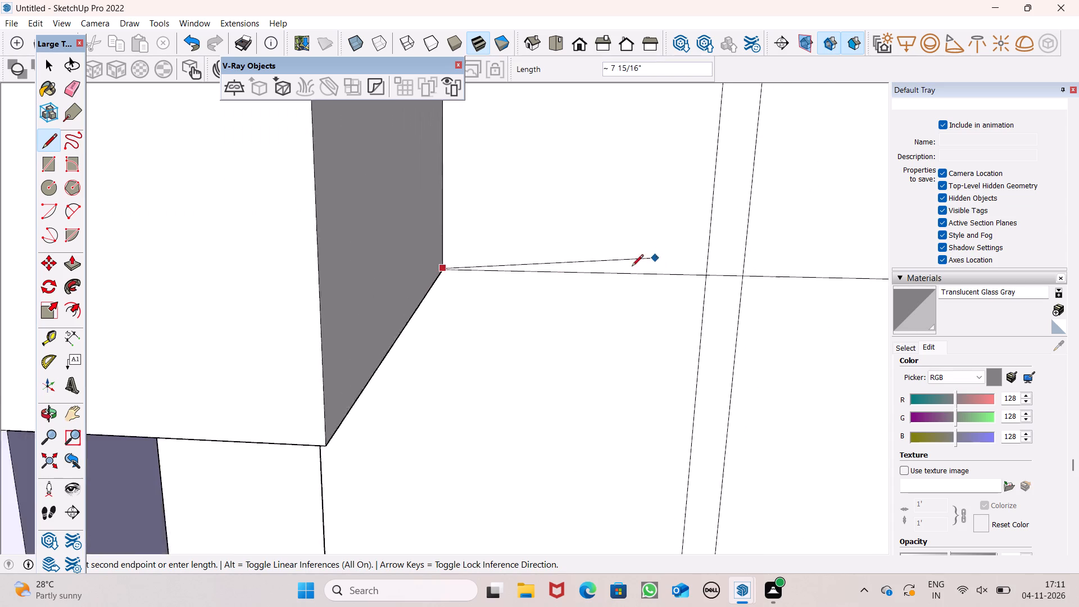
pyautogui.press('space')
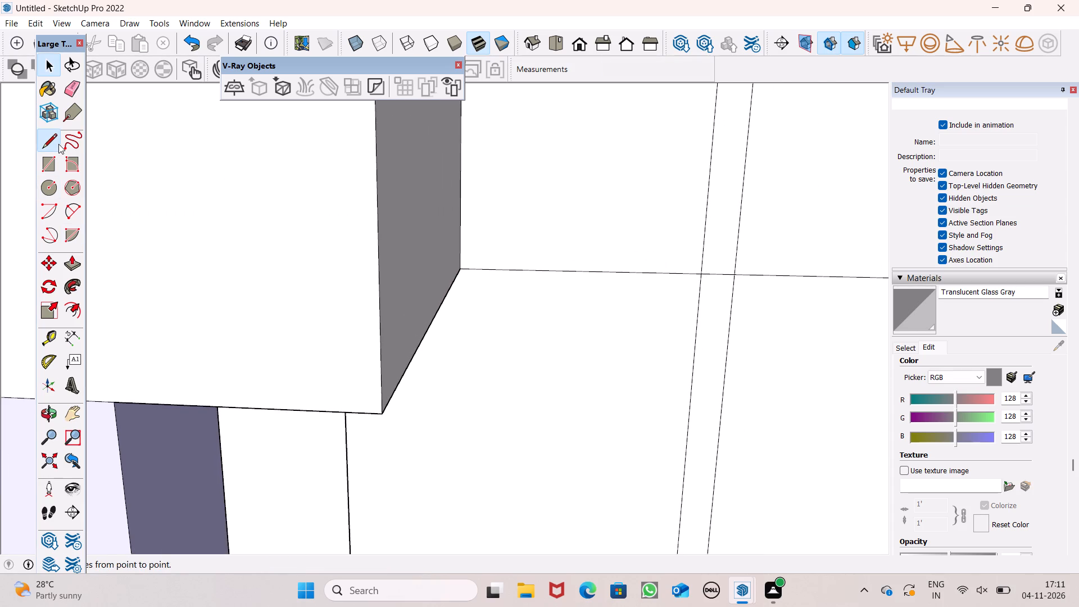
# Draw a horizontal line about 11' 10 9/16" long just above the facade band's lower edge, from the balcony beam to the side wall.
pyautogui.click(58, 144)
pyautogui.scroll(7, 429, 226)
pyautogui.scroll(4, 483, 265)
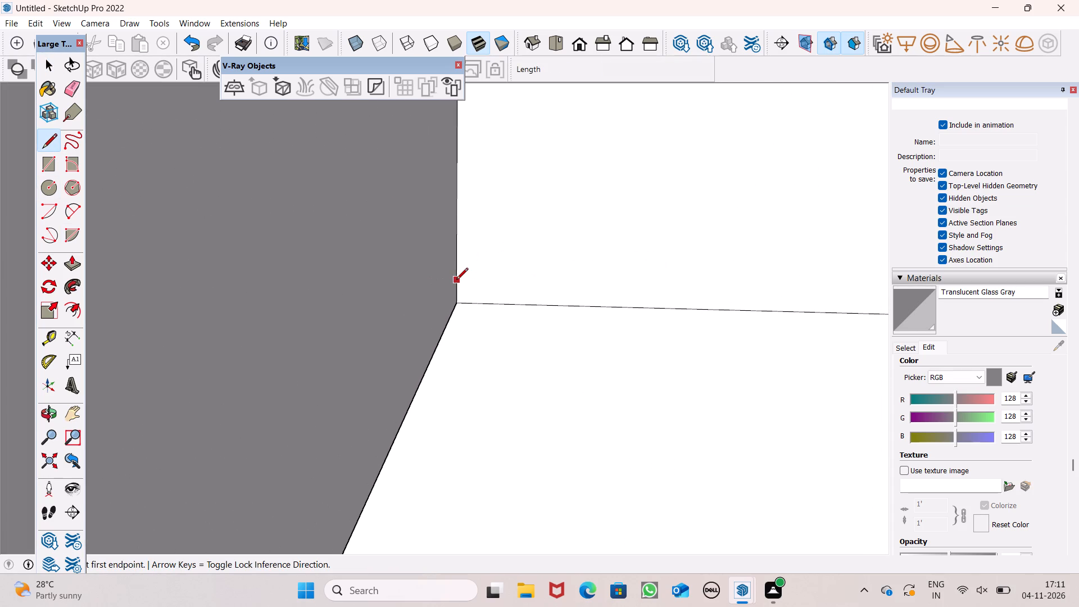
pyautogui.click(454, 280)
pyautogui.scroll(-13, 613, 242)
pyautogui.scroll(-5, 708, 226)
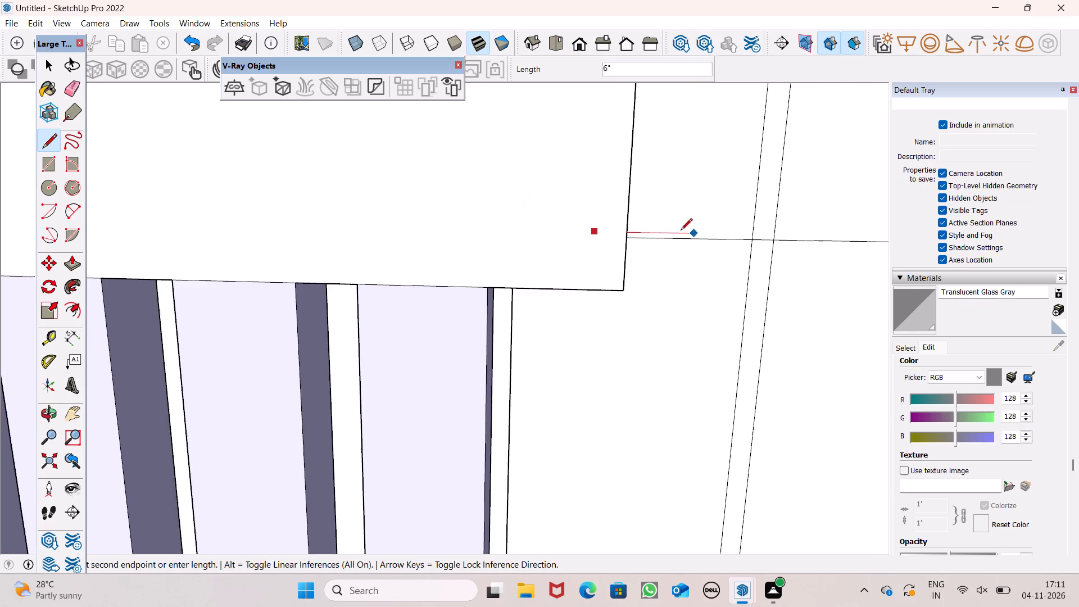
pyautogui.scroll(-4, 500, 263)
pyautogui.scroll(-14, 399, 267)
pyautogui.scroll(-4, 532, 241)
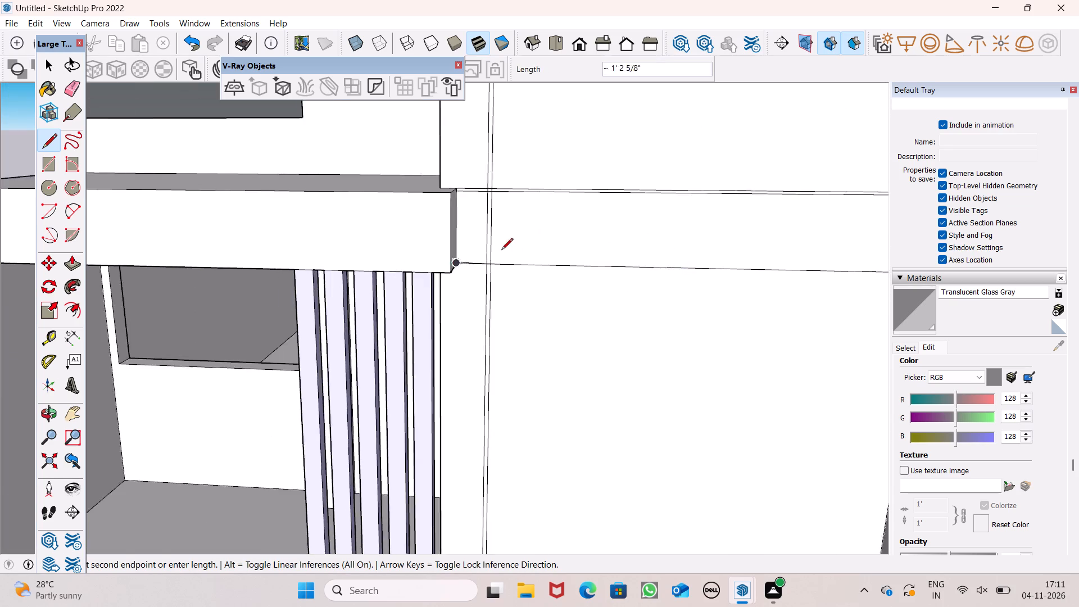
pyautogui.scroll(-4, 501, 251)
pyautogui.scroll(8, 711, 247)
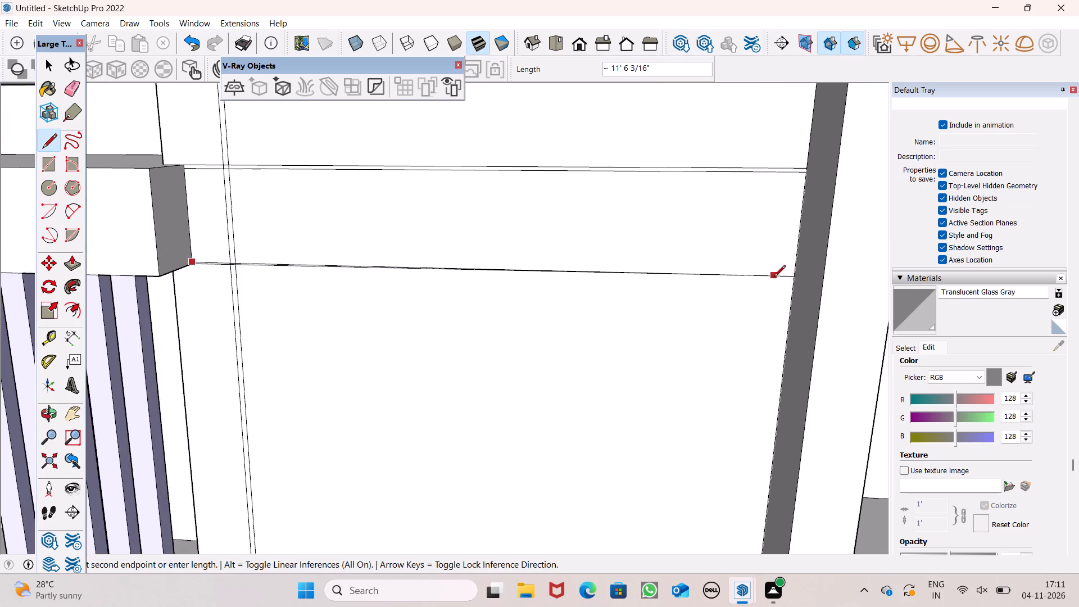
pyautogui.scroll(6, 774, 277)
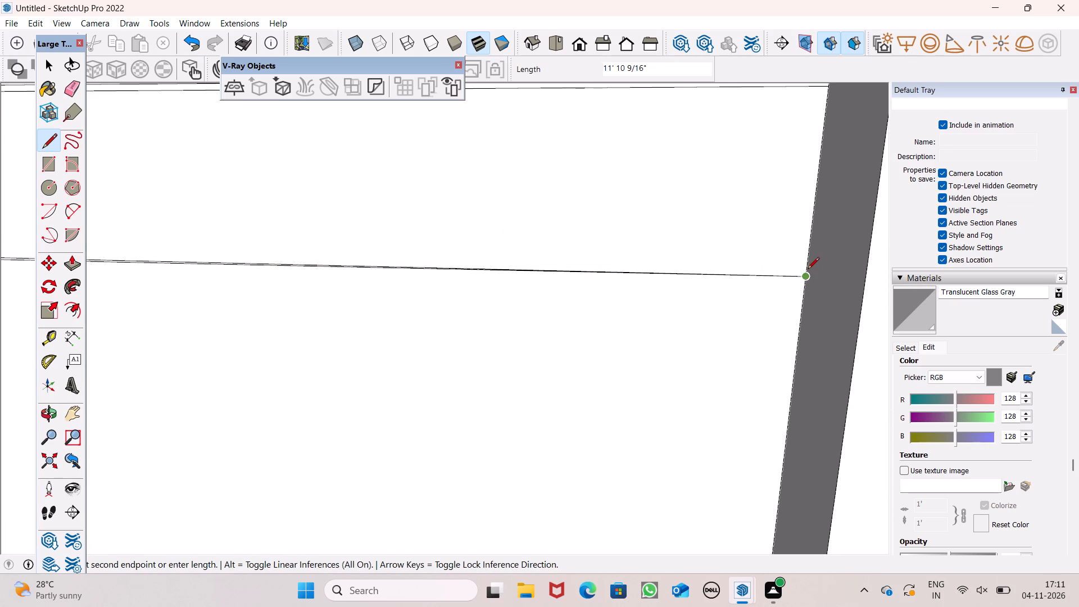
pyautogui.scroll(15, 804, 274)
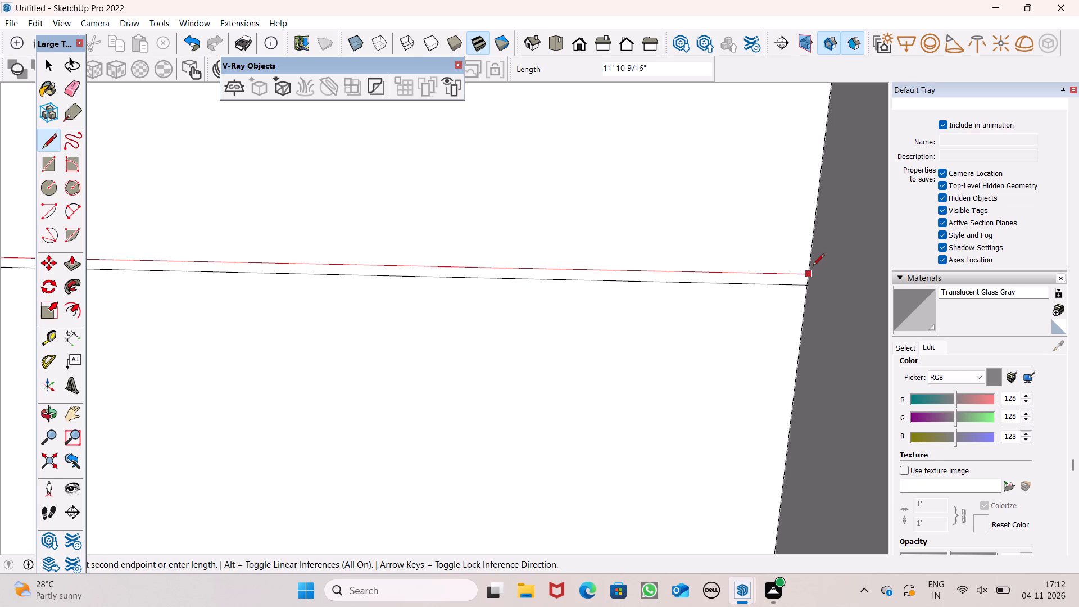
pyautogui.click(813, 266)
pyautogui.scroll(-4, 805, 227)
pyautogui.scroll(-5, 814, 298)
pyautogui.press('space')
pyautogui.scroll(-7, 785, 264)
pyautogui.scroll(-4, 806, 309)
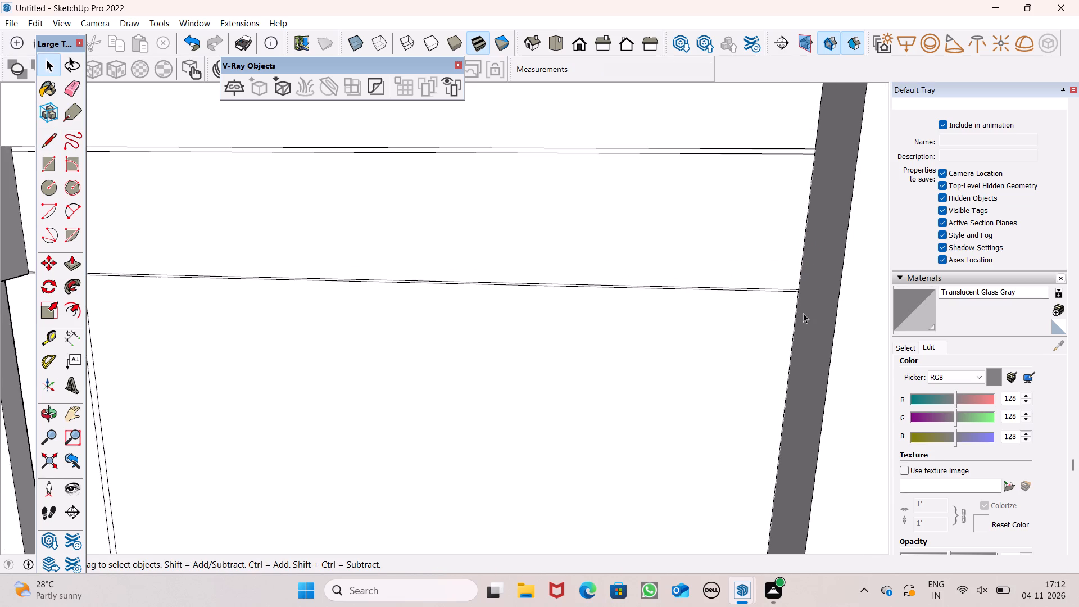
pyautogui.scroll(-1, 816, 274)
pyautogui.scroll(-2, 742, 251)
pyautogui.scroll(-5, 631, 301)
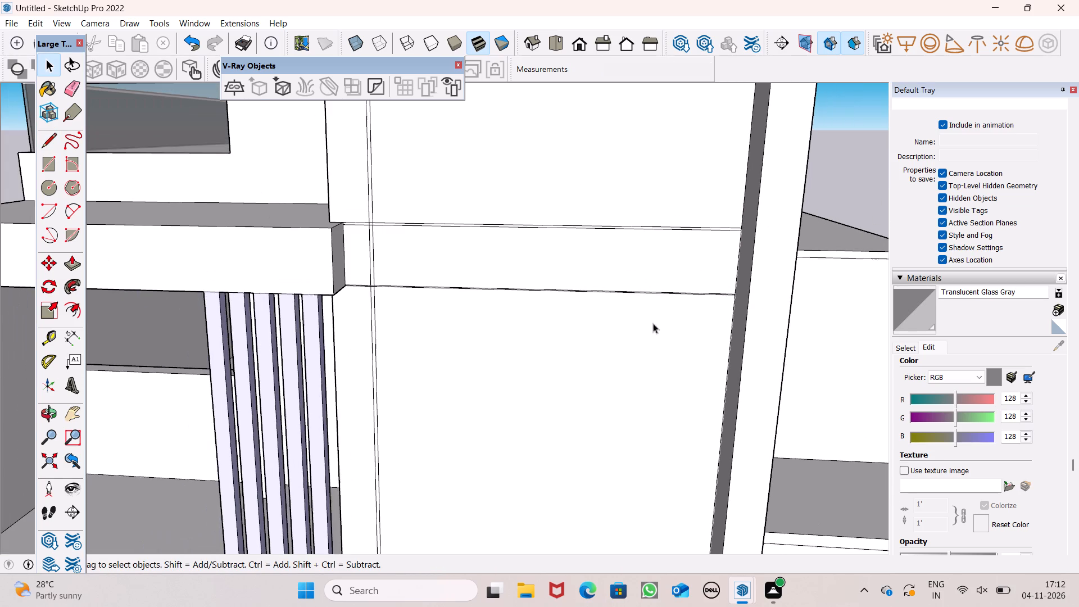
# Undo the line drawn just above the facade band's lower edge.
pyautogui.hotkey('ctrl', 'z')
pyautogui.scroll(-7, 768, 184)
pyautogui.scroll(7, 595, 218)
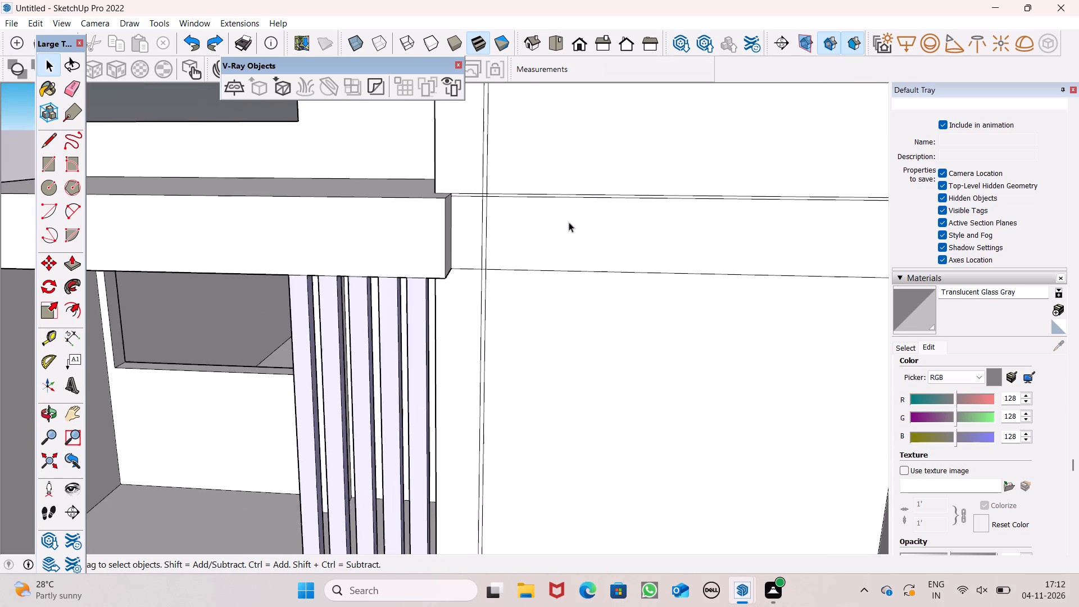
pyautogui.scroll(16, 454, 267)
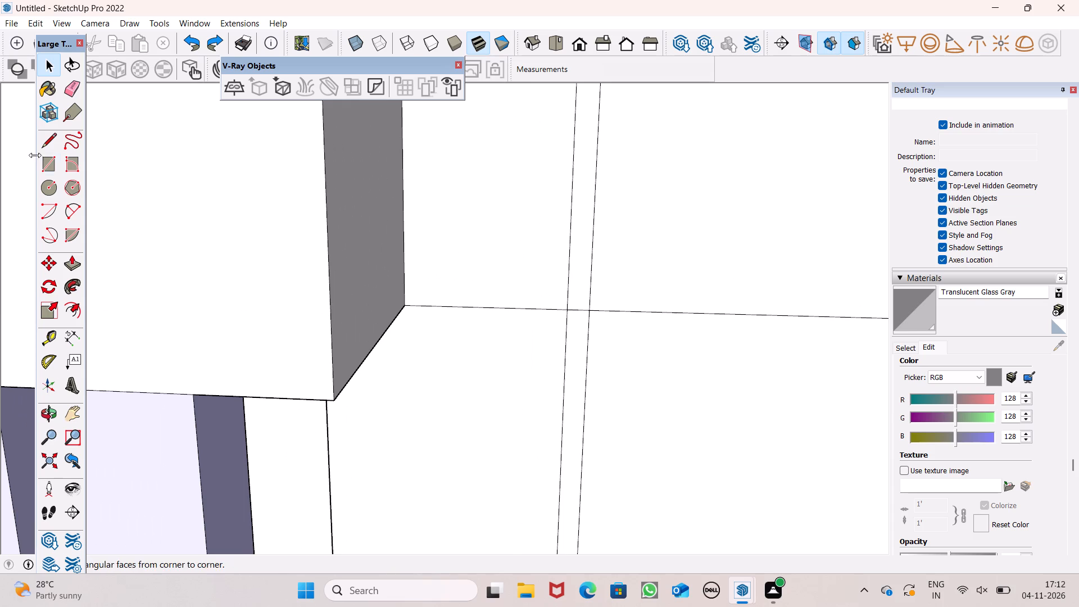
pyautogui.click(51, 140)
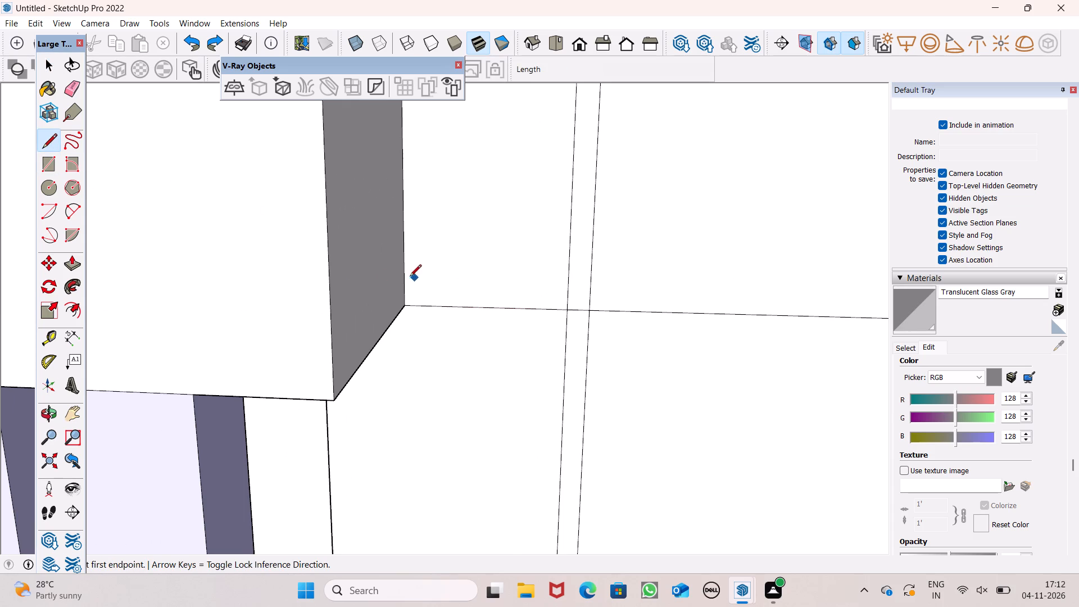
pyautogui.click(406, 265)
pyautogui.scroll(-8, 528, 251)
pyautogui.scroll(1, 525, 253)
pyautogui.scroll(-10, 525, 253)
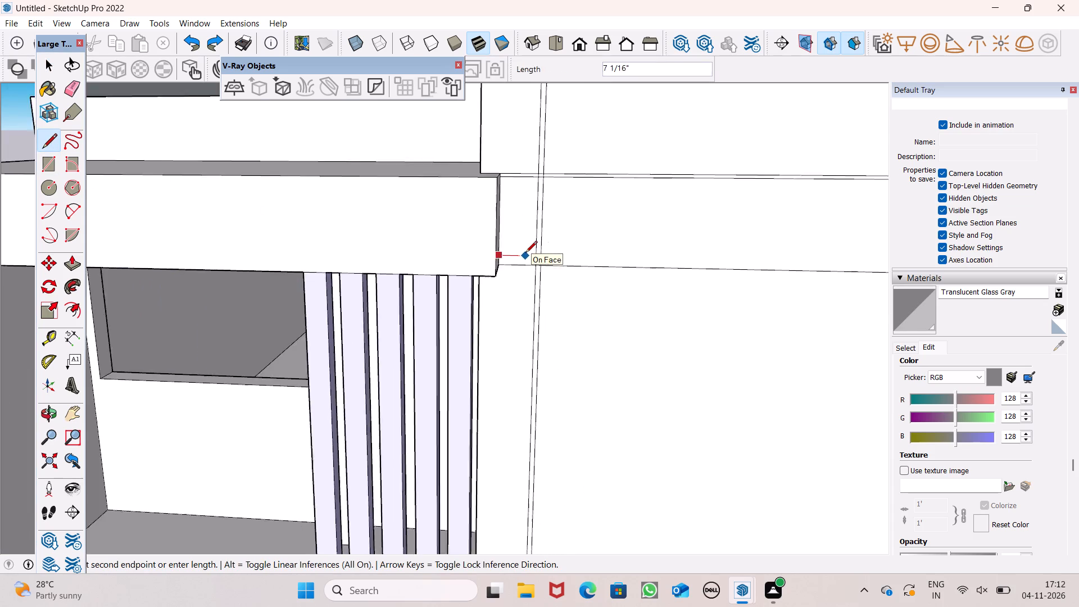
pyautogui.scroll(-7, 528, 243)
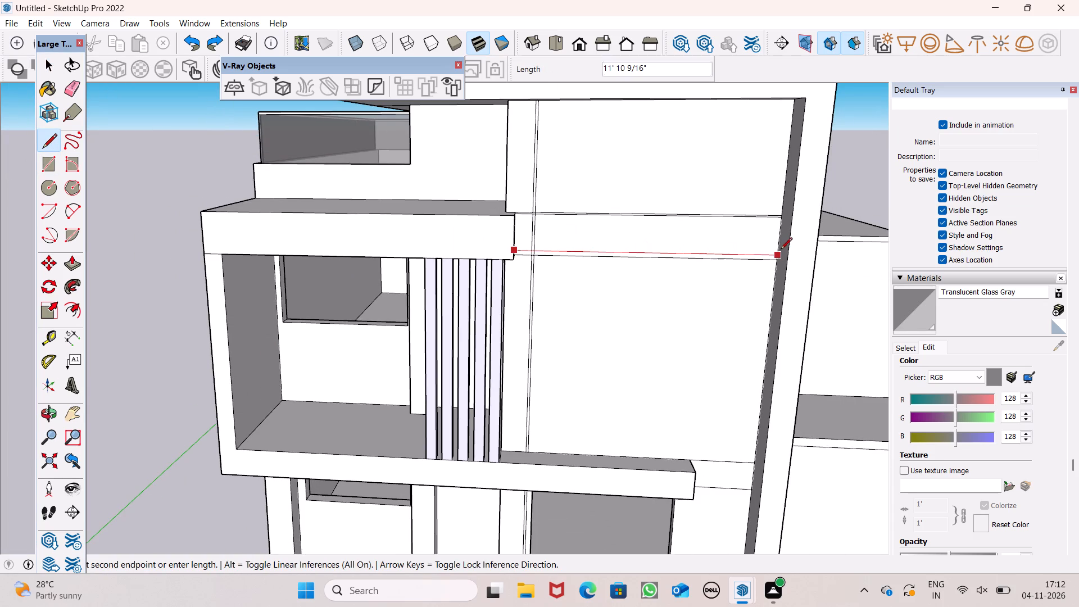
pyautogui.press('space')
# Draw a horizontal line just above the facade band's lower edge, from the balcony beam's inner edge to the projecting side wall.
pyautogui.scroll(8, 619, 276)
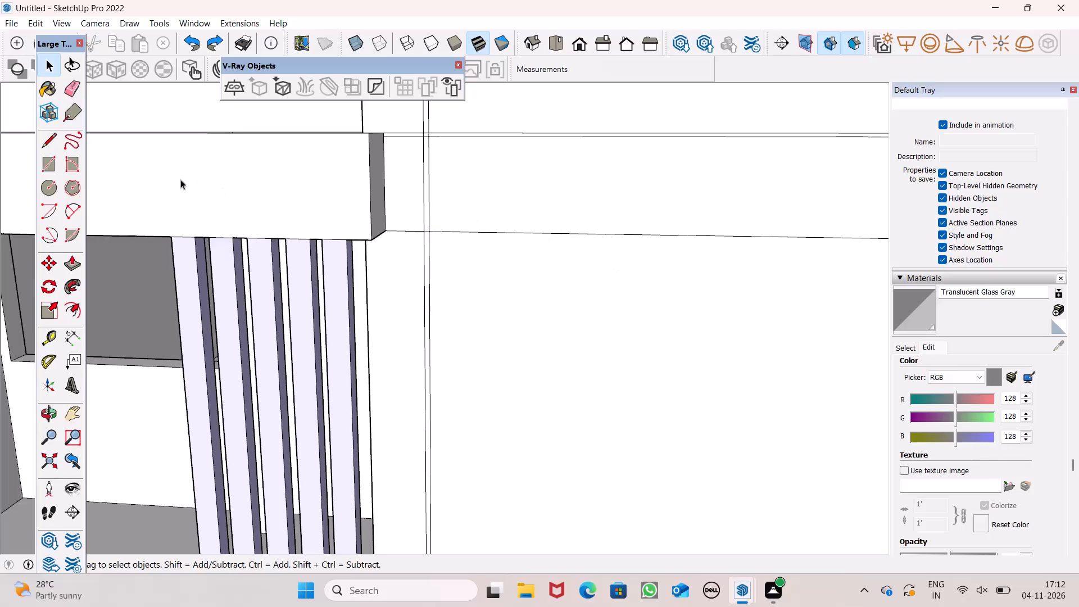
pyautogui.click(46, 146)
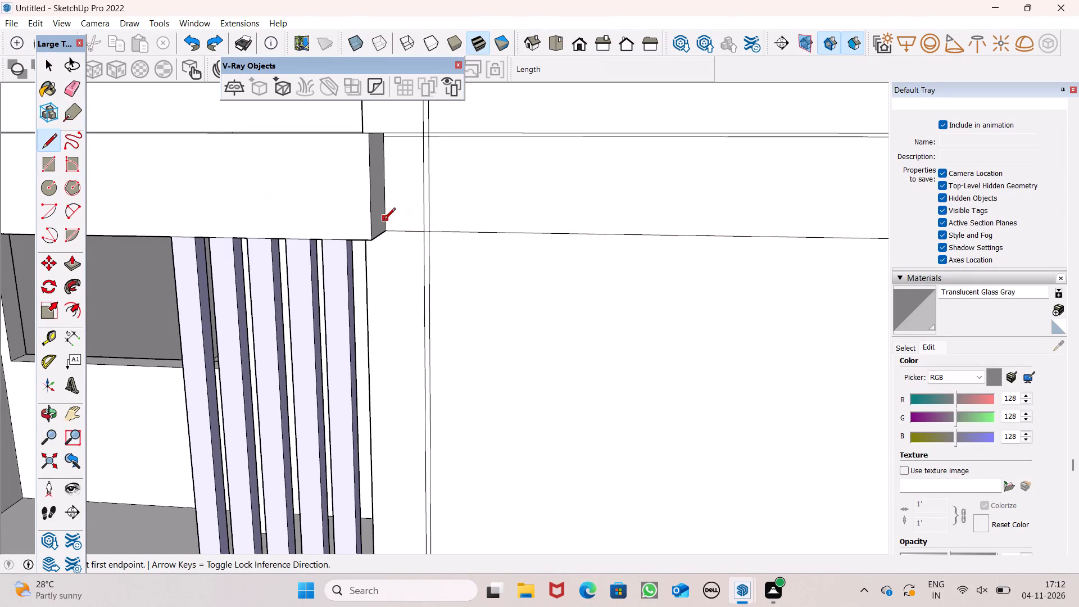
pyautogui.scroll(8, 384, 230)
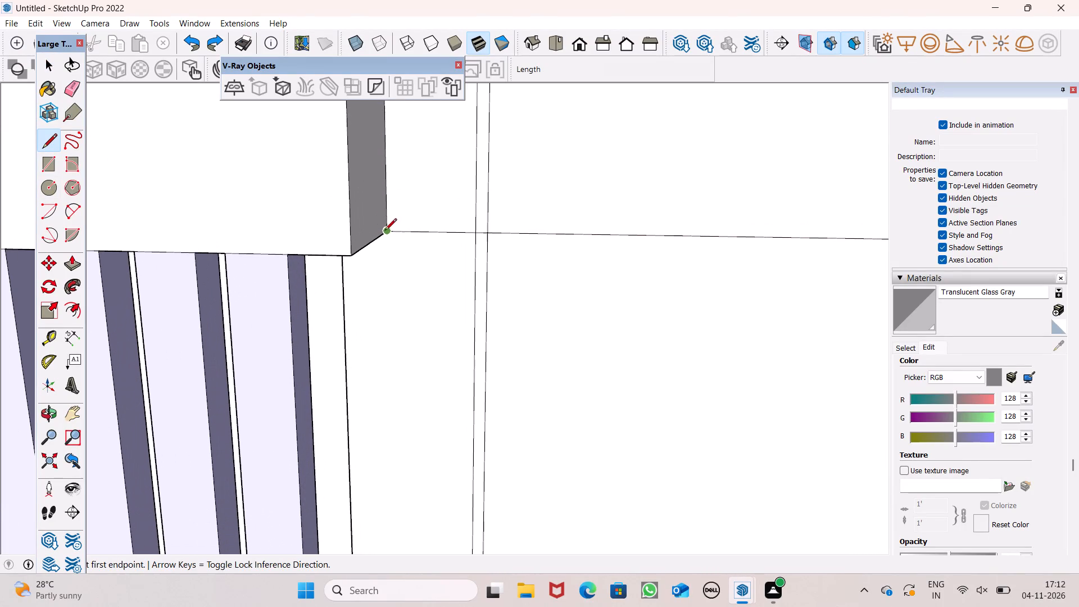
pyautogui.click(387, 223)
pyautogui.scroll(-2, 551, 204)
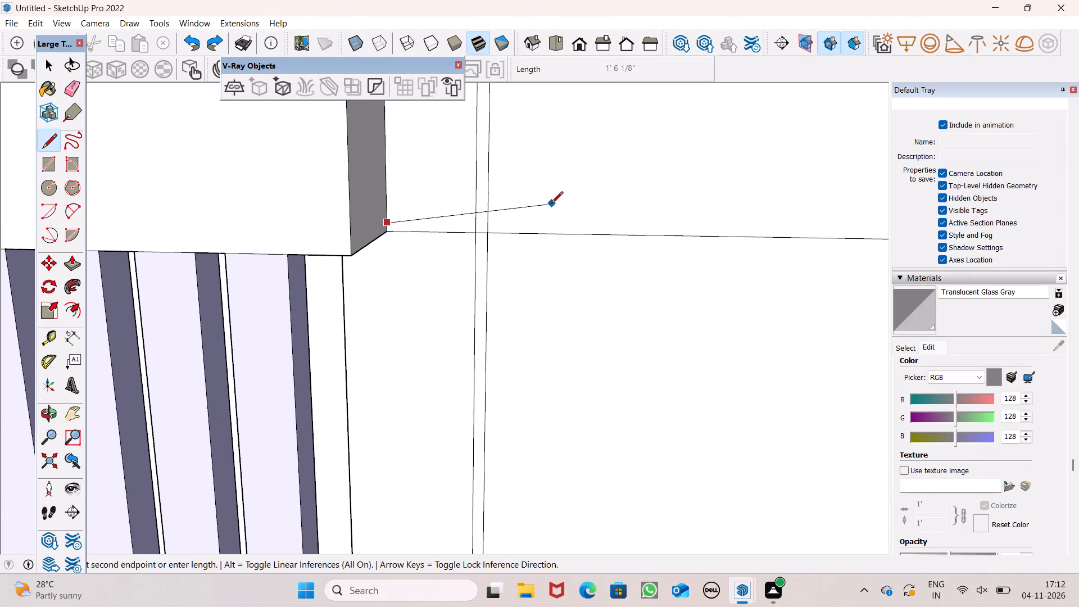
pyautogui.scroll(-14, 551, 204)
pyautogui.scroll(4, 790, 229)
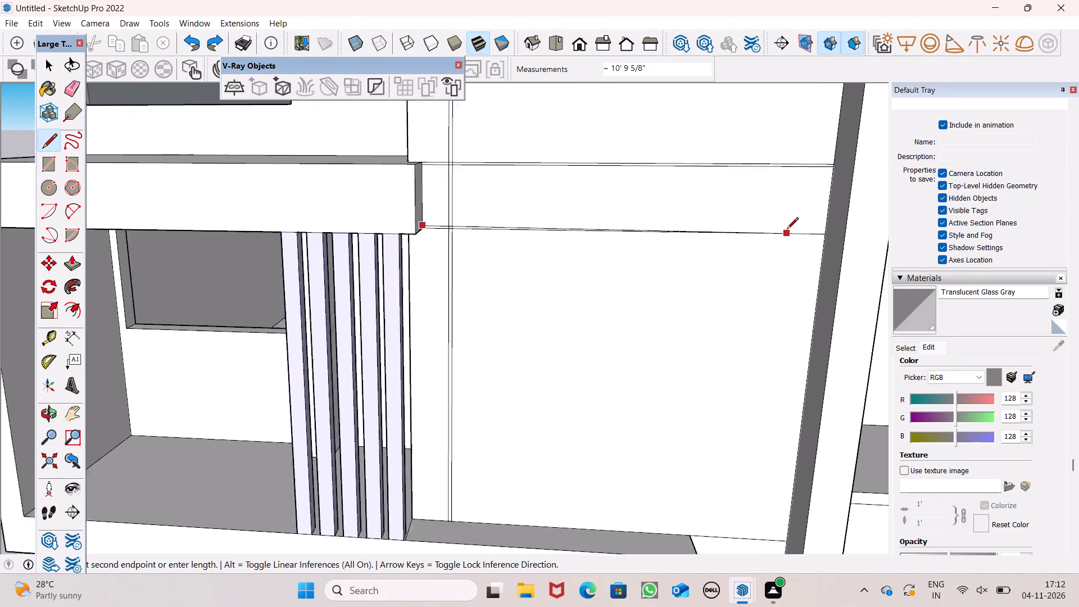
pyautogui.scroll(5, 787, 230)
pyautogui.click(843, 230)
pyautogui.scroll(-1, 786, 230)
pyautogui.scroll(1, 782, 237)
pyautogui.scroll(-1, 781, 241)
pyautogui.scroll(1, 779, 245)
pyautogui.scroll(-2, 778, 247)
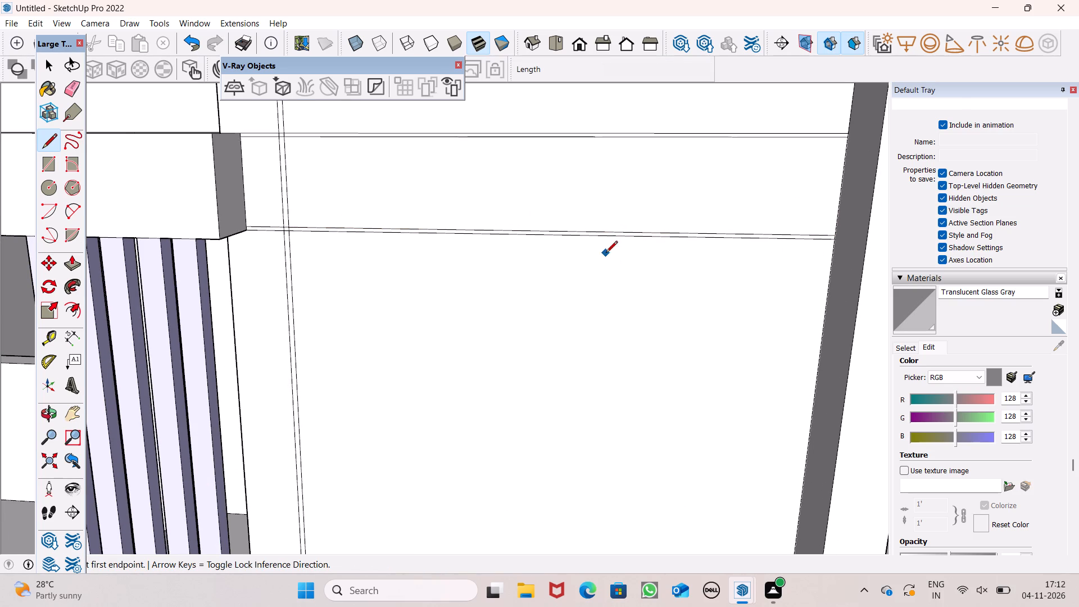
pyautogui.scroll(-3, 581, 221)
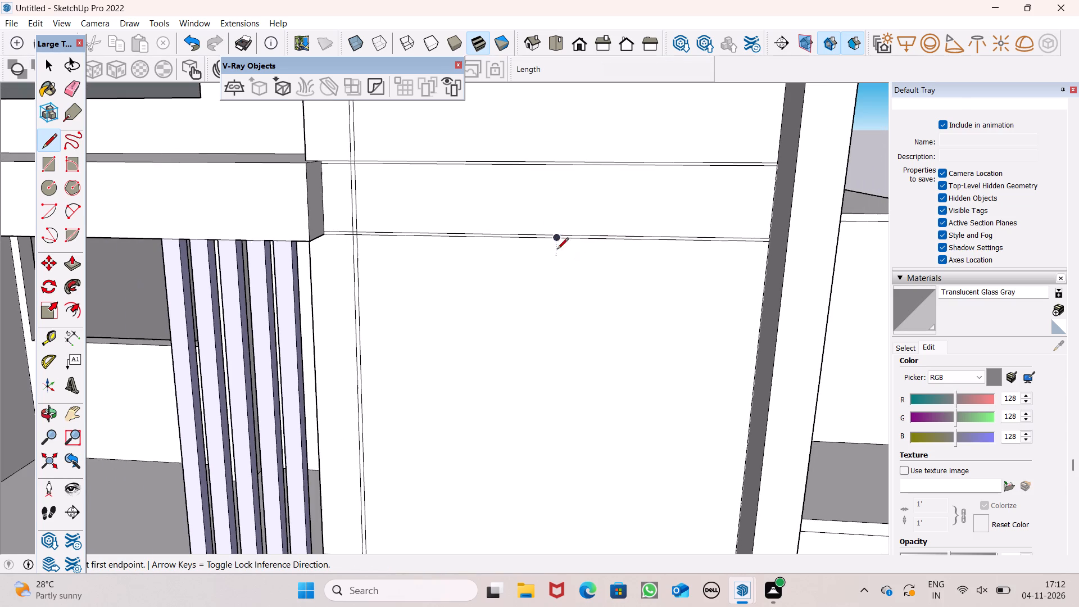
pyautogui.moveTo(70, 84); pyautogui.dragTo(90, 85)
pyautogui.scroll(8, 351, 148)
pyautogui.press('space')
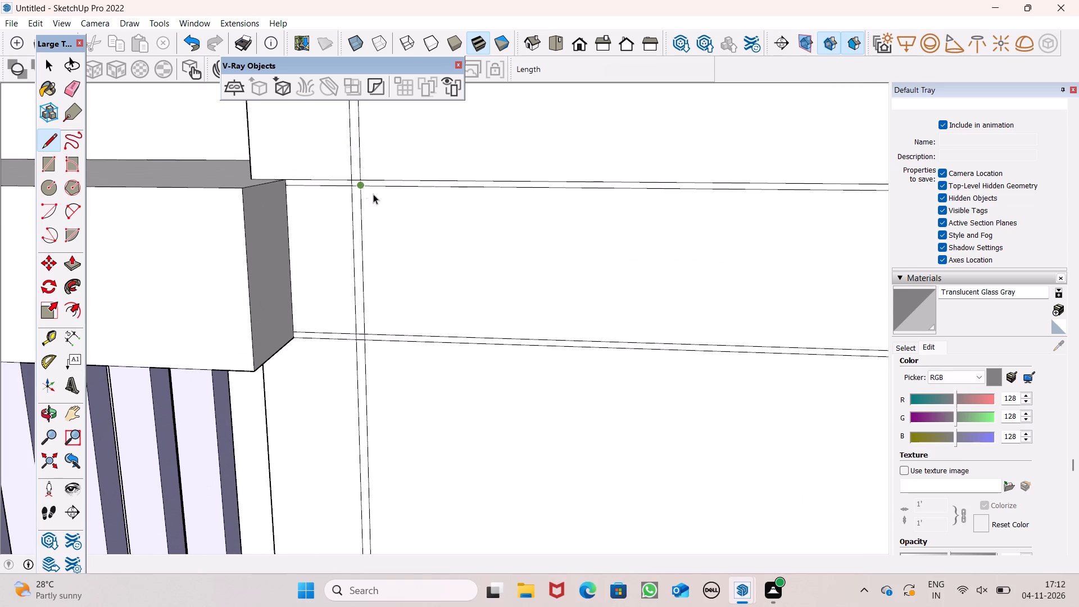
# Select all segments of the thin groove strip at the band's lower edge and copy it straight down the facade, a little under 5'.
pyautogui.scroll(-6, 797, 270)
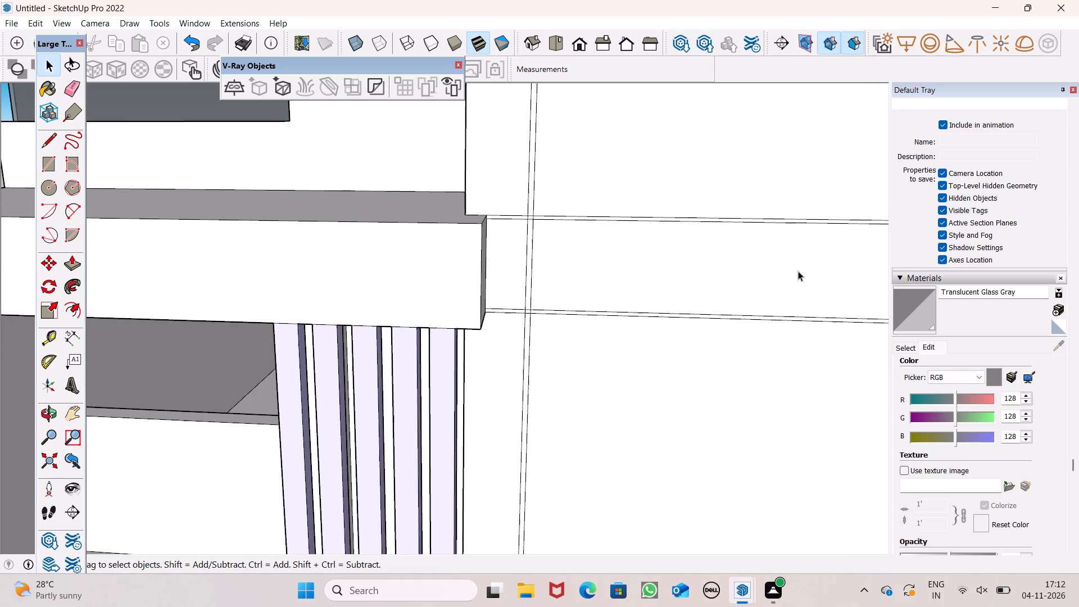
pyautogui.scroll(-3, 673, 224)
pyautogui.scroll(-6, 486, 223)
pyautogui.scroll(6, 727, 330)
pyautogui.scroll(-2, 575, 225)
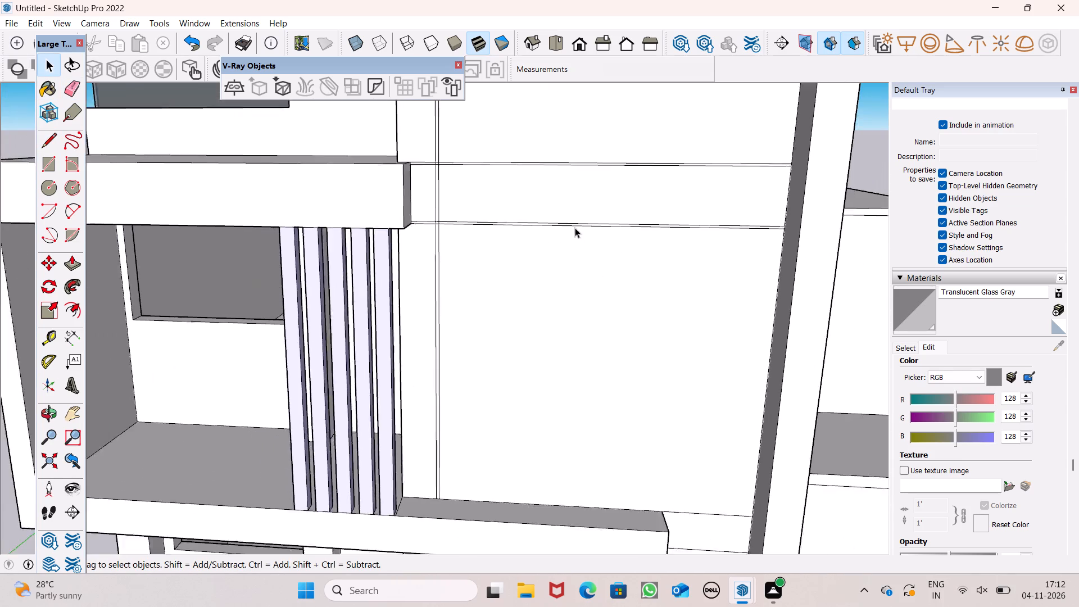
pyautogui.scroll(-2, 575, 228)
pyautogui.scroll(6, 468, 225)
pyautogui.scroll(-1, 600, 227)
pyautogui.scroll(6, 452, 221)
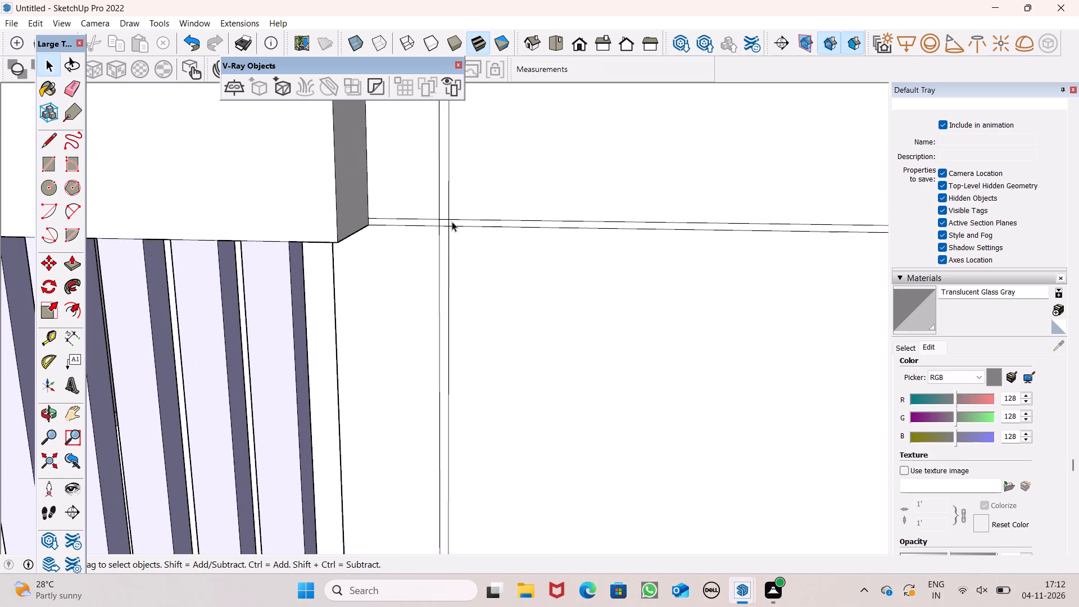
pyautogui.scroll(5, 464, 228)
pyautogui.doubleClick(463, 220)
pyautogui.keyDown('ctrl'); pyautogui.doubleClick(431, 218); pyautogui.keyUp('ctrl')
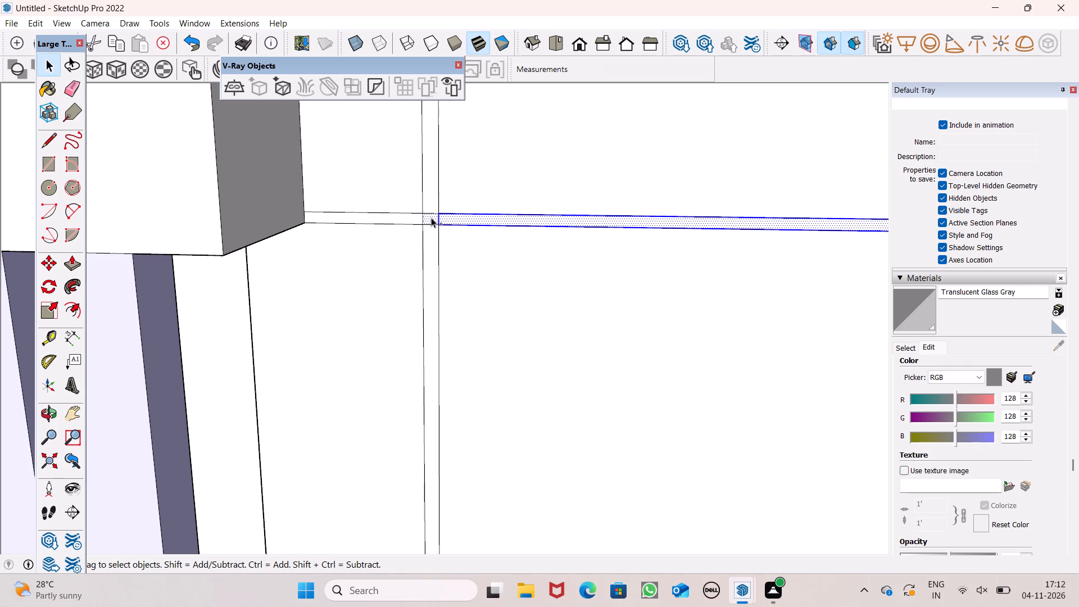
pyautogui.keyDown('ctrl'); pyautogui.doubleClick(411, 217); pyautogui.keyUp('ctrl')
pyautogui.keyDown('ctrl'); pyautogui.scroll(-7, 506, 201); pyautogui.keyUp('ctrl')
pyautogui.keyDown('ctrl'); pyautogui.scroll(1, 493, 218); pyautogui.keyUp('ctrl')
pyautogui.scroll(-1, 417, 207)
pyautogui.scroll(1, 414, 215)
pyautogui.scroll(-5, 409, 223)
pyautogui.scroll(-7, 566, 239)
pyautogui.scroll(-2, 427, 209)
pyautogui.press('m')
pyautogui.press('Return')
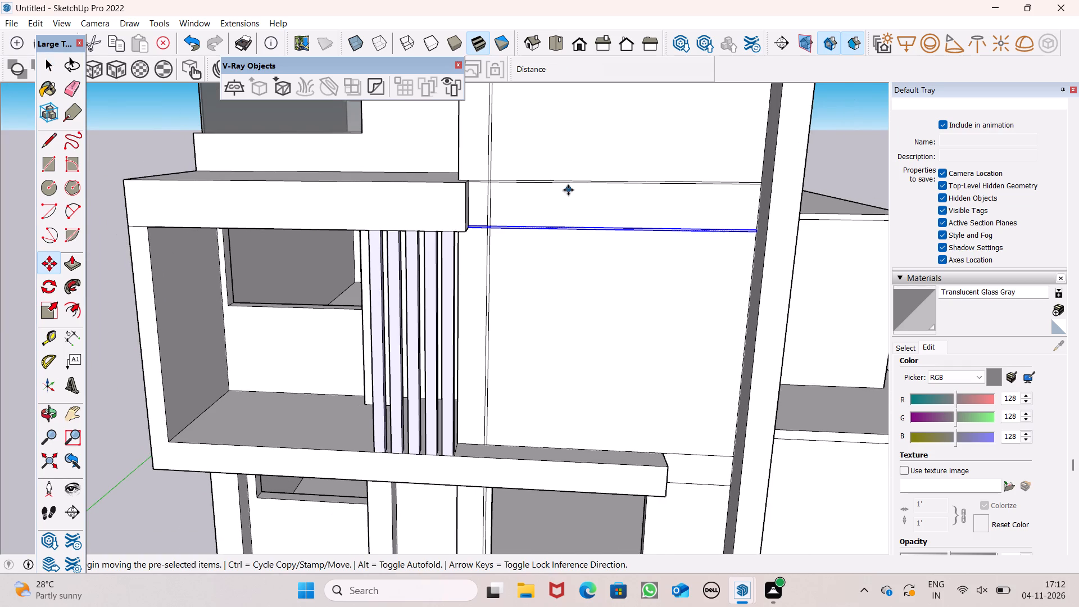
pyautogui.scroll(2, 561, 225)
pyautogui.moveTo(564, 231); pyautogui.dragTo(568, 255)
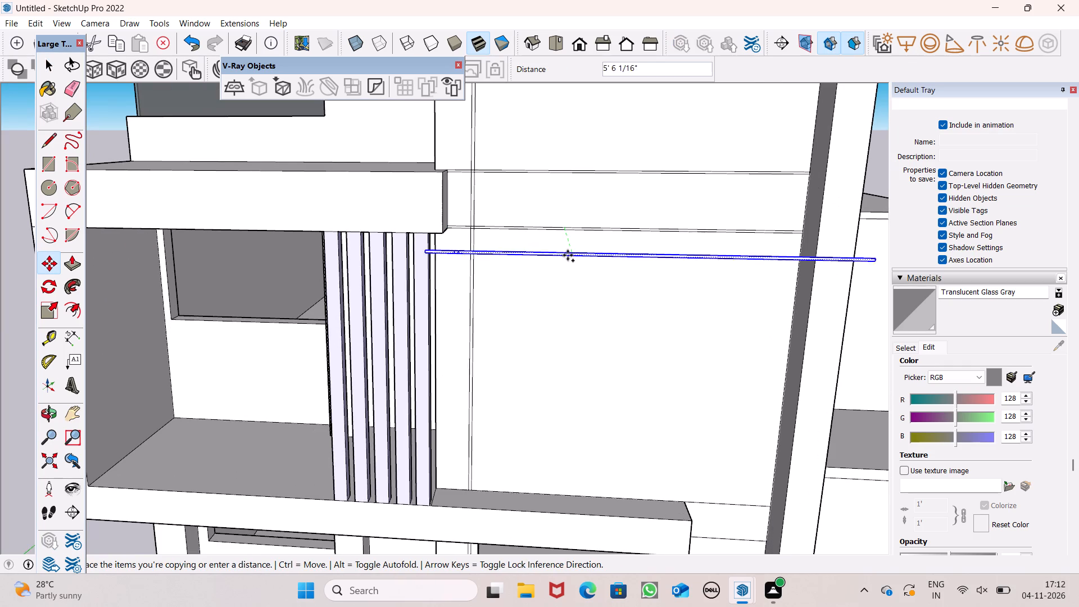
pyautogui.moveTo(568, 255); pyautogui.dragTo(557, 300)
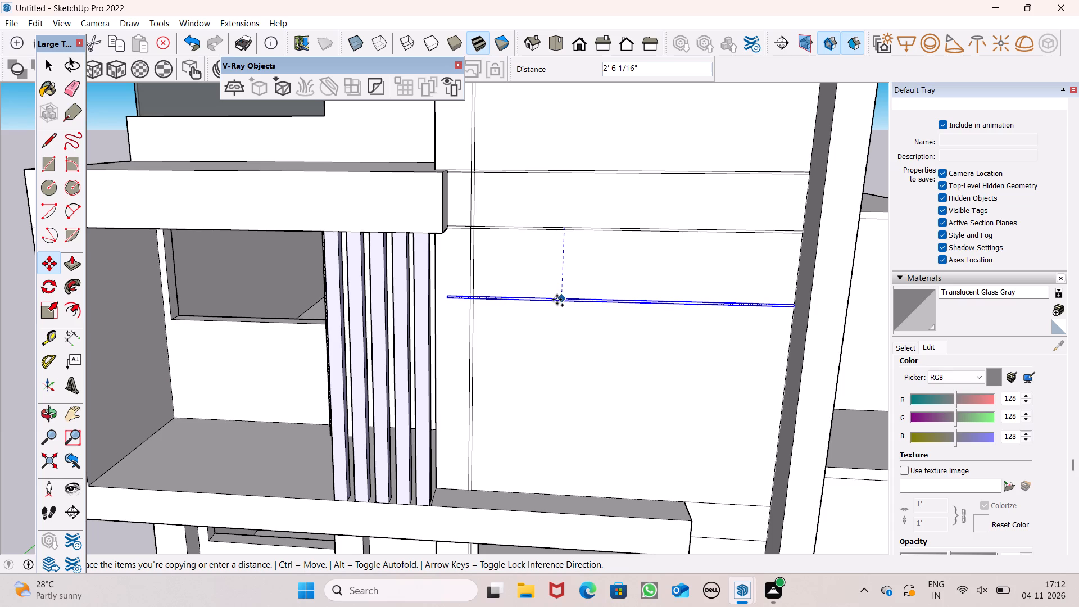
pyautogui.moveTo(557, 300); pyautogui.dragTo(561, 326)
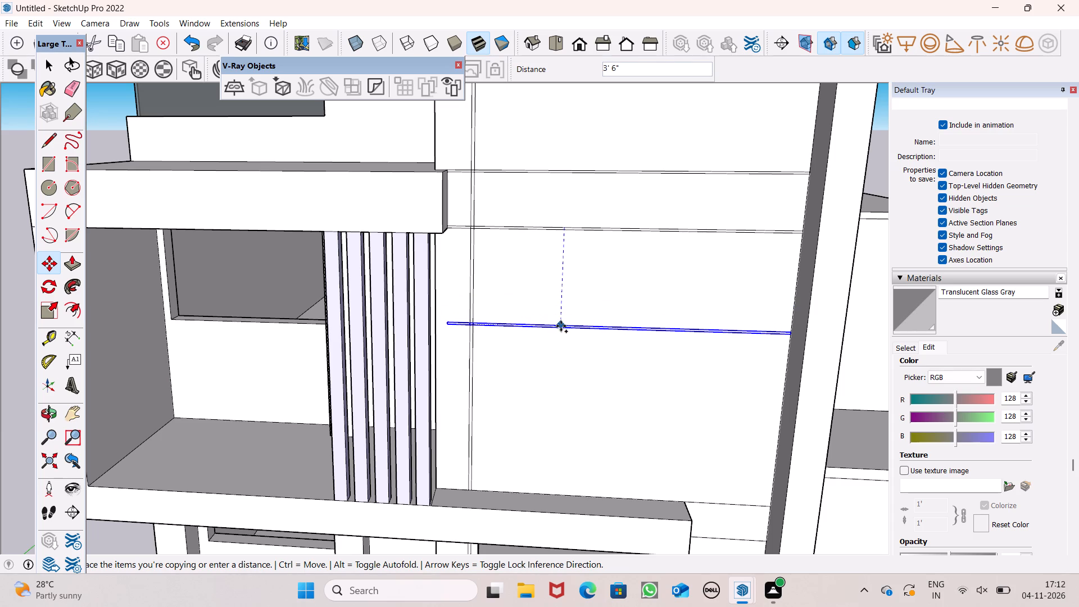
pyautogui.moveTo(561, 326); pyautogui.dragTo(554, 331)
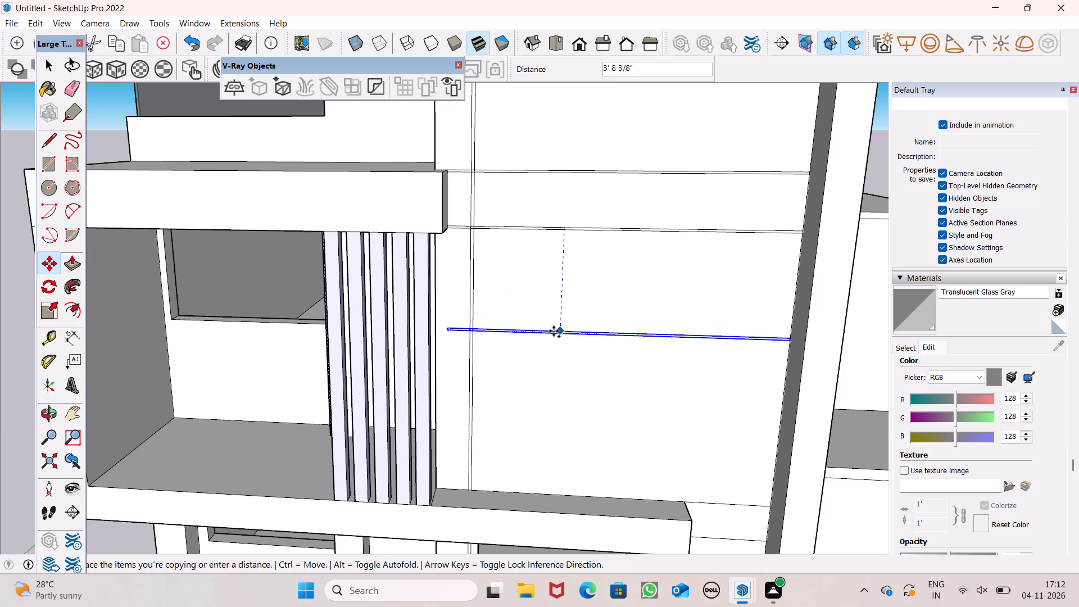
pyautogui.moveTo(554, 331); pyautogui.dragTo(551, 333)
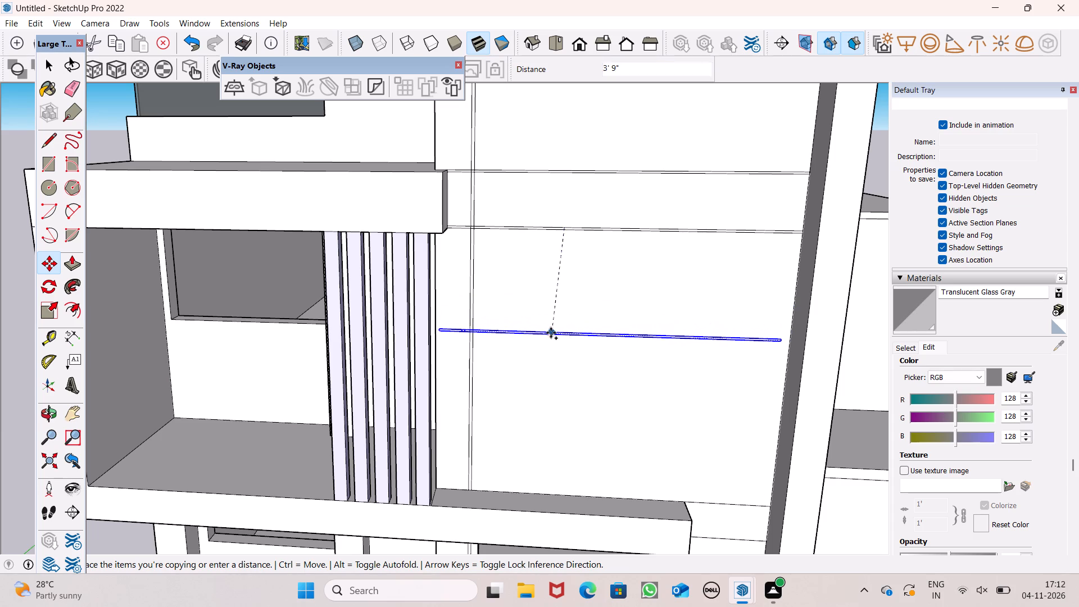
pyautogui.moveTo(551, 333); pyautogui.dragTo(550, 346)
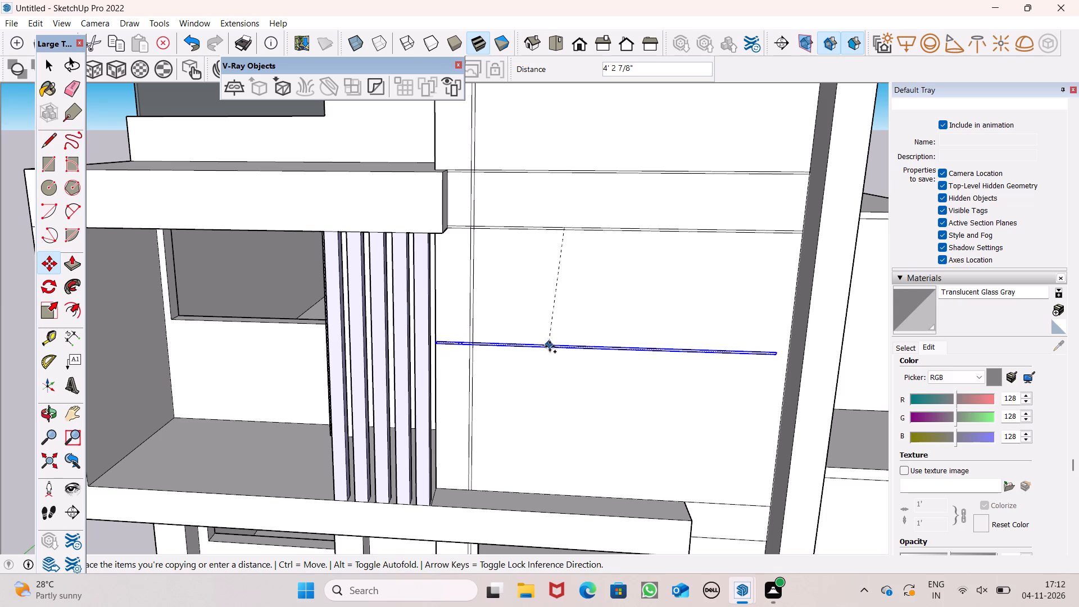
pyautogui.moveTo(550, 346); pyautogui.dragTo(554, 365)
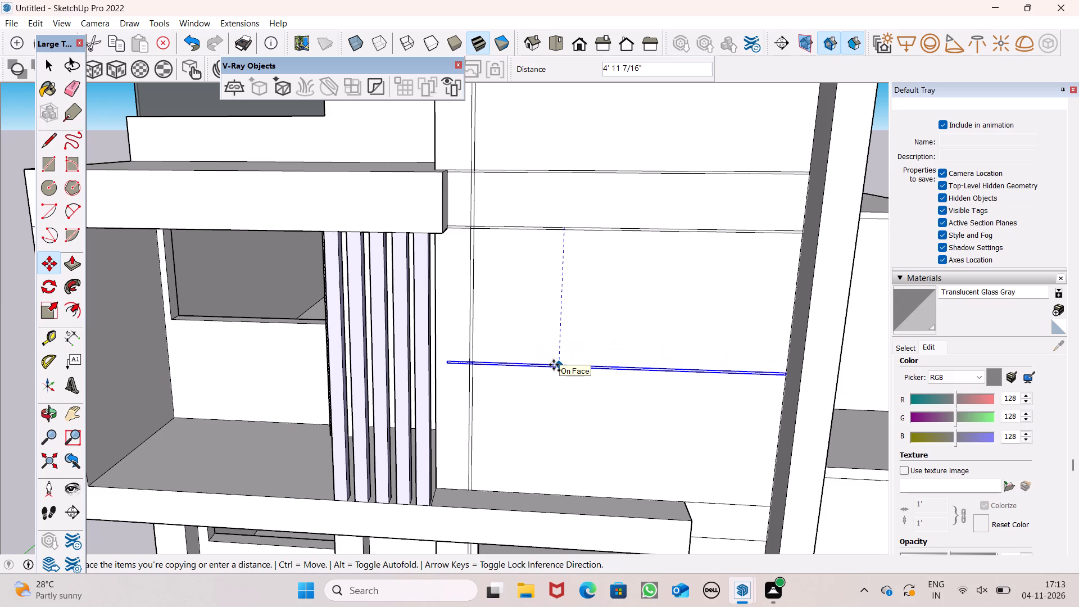
pyautogui.moveTo(554, 365); pyautogui.dragTo(554, 364)
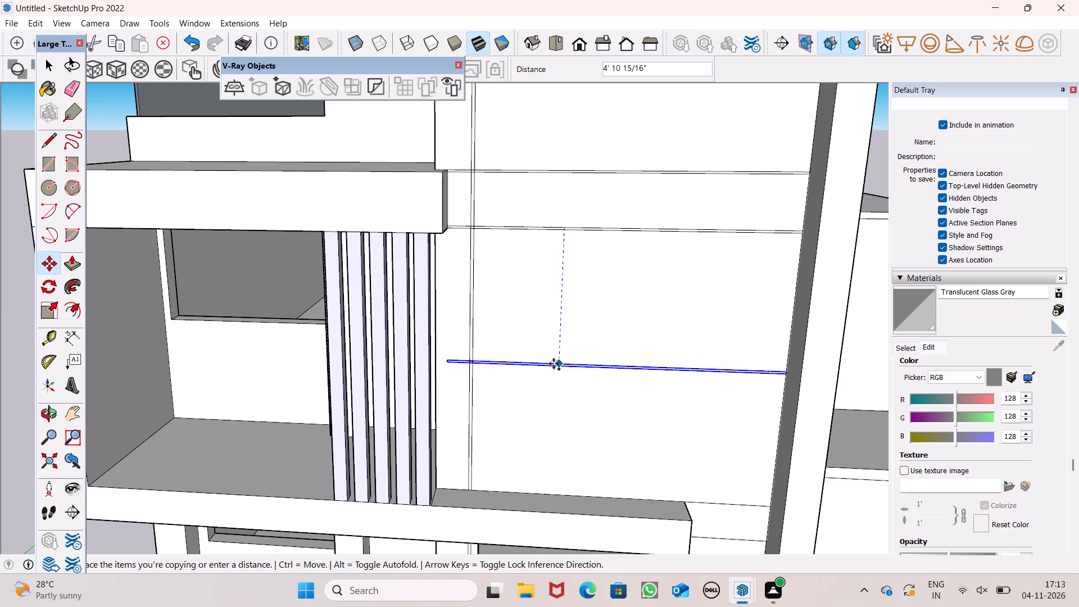
pyautogui.moveTo(554, 364); pyautogui.dragTo(552, 359)
# Copy the new groove strip straight down the facade by about 1' 8" and clear the selection.
pyautogui.moveTo(554, 359); pyautogui.dragTo(555, 387)
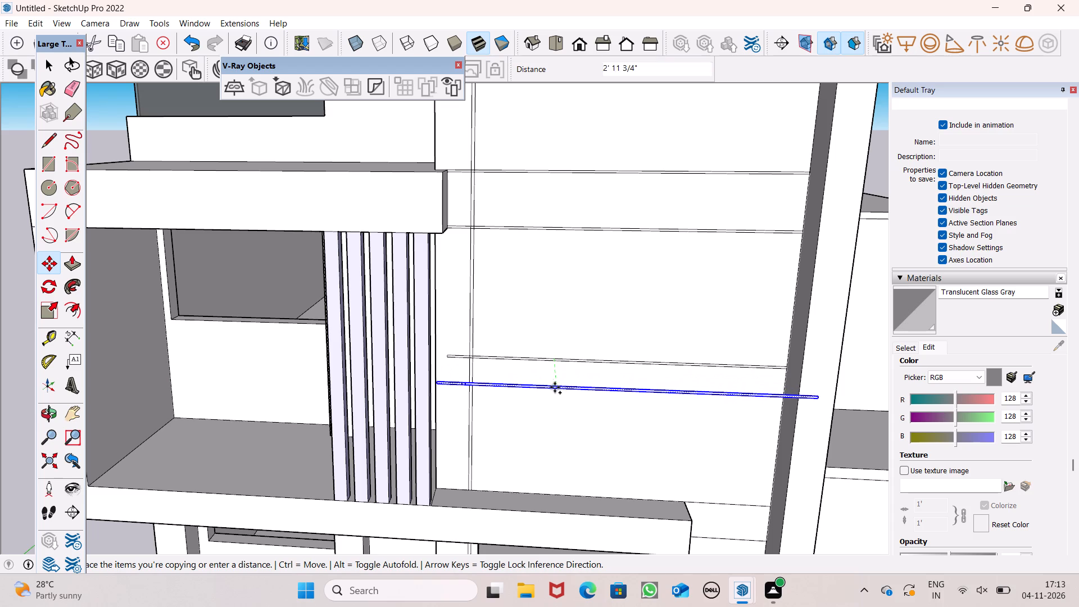
pyautogui.moveTo(555, 387); pyautogui.dragTo(548, 400)
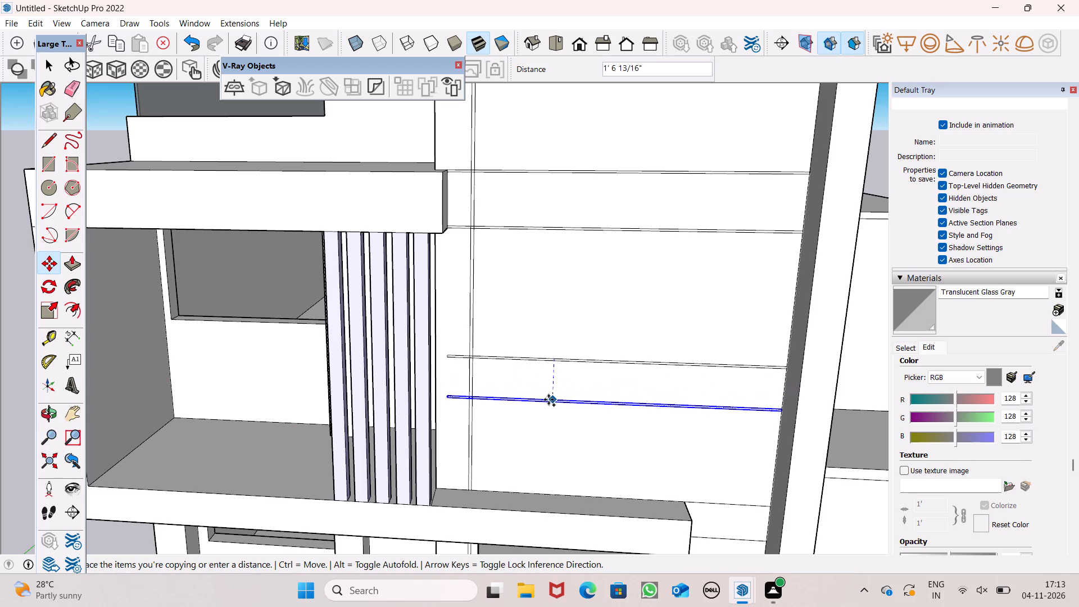
pyautogui.moveTo(548, 400); pyautogui.dragTo(547, 402)
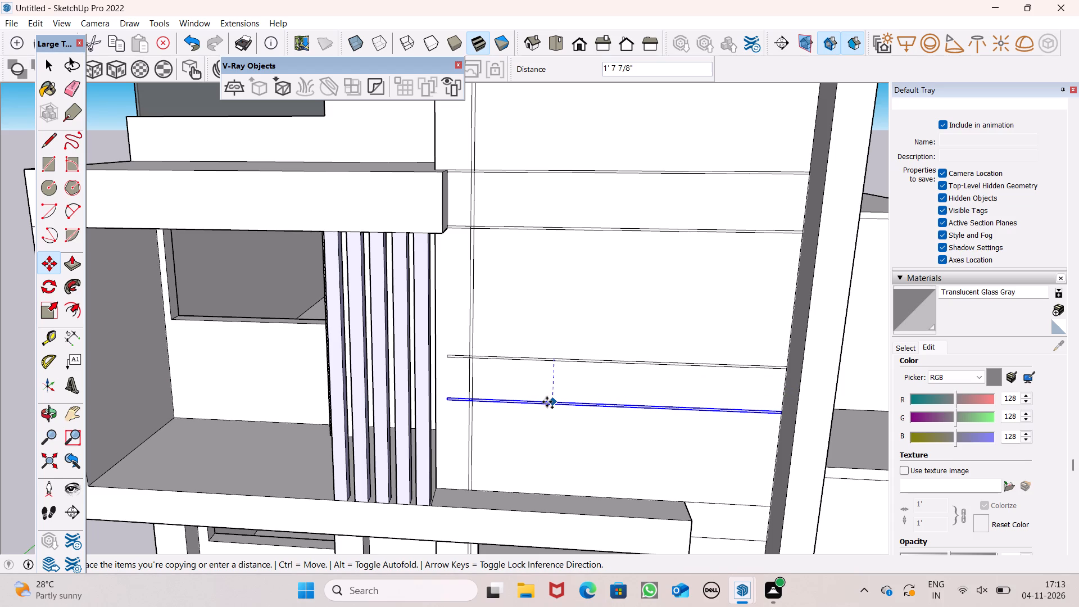
pyautogui.moveTo(547, 402); pyautogui.dragTo(547, 402)
pyautogui.scroll(-3, 554, 311)
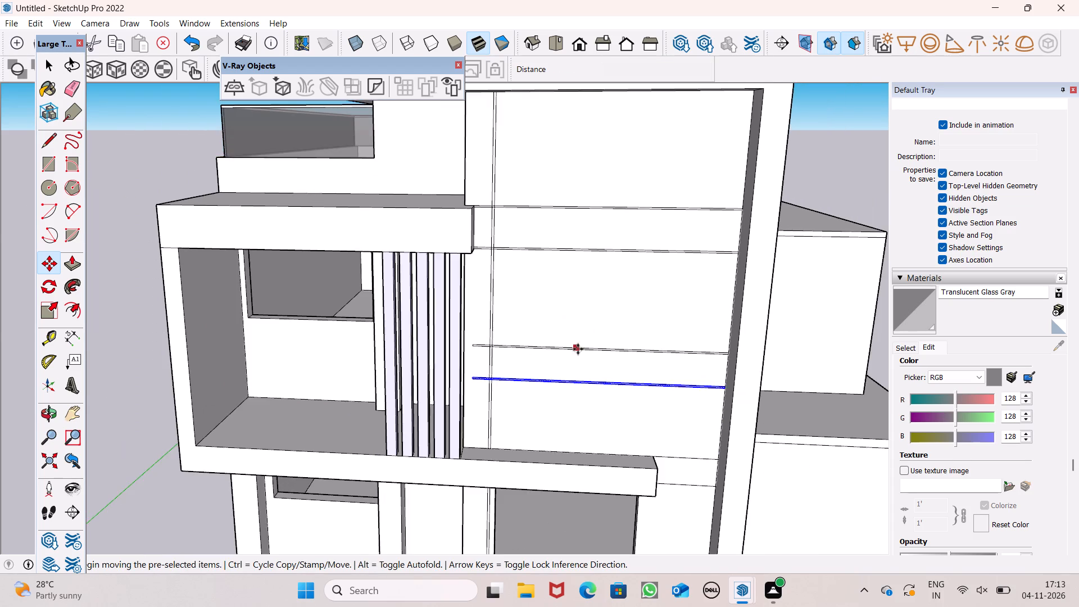
pyautogui.moveTo(582, 336); pyautogui.dragTo(618, 253, button='middle')
pyautogui.scroll(-6, 601, 241)
pyautogui.press('space')
pyautogui.click(763, 202)
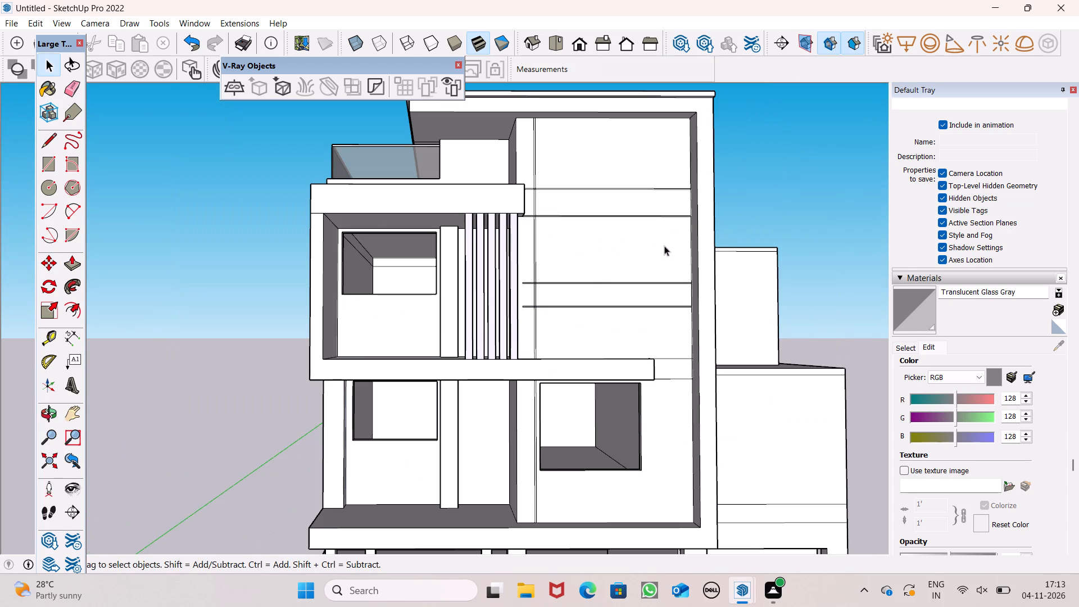
# Extend the upper copied groove strip's two edges by about 5 3/16" to the wall edge beside the vertical slats.
pyautogui.moveTo(543, 315); pyautogui.dragTo(556, 373, button='middle')
pyautogui.scroll(9, 546, 337)
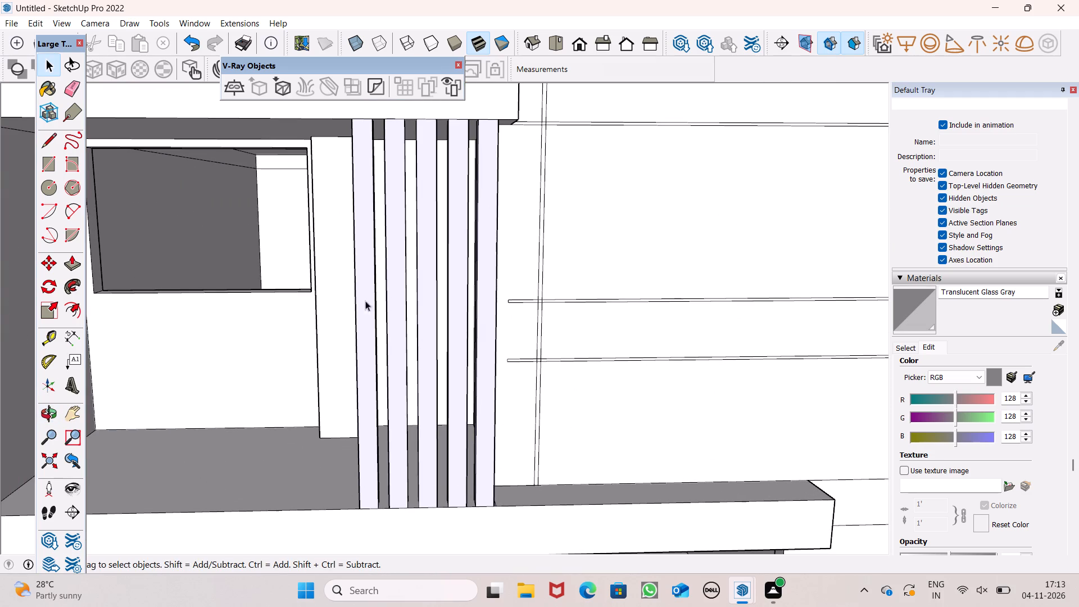
pyautogui.click(47, 145)
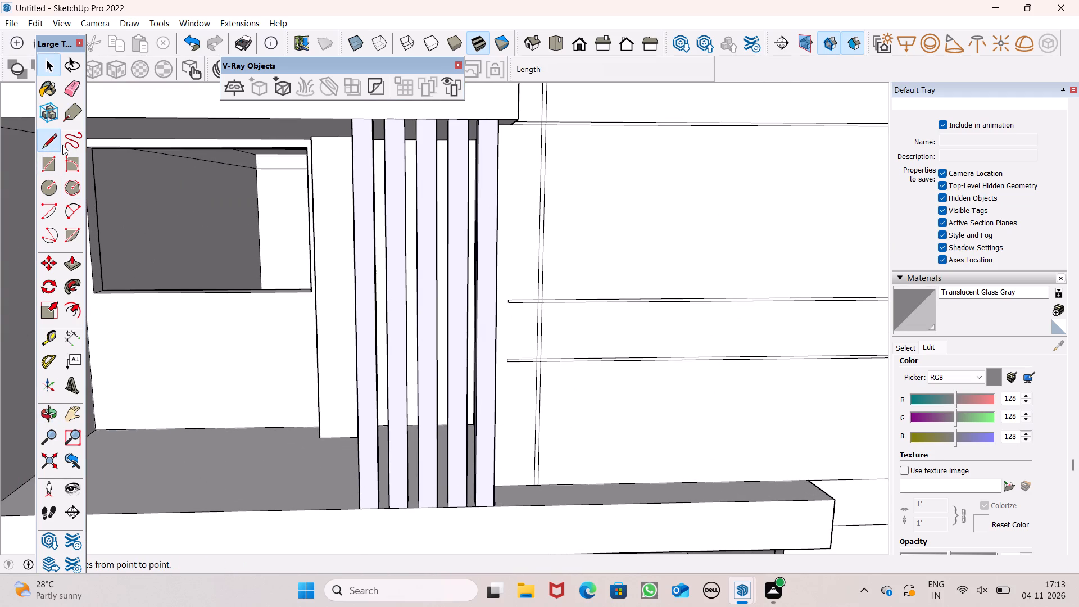
pyautogui.scroll(7, 533, 325)
pyautogui.moveTo(550, 349); pyautogui.dragTo(538, 361, button='middle')
pyautogui.scroll(7, 429, 277)
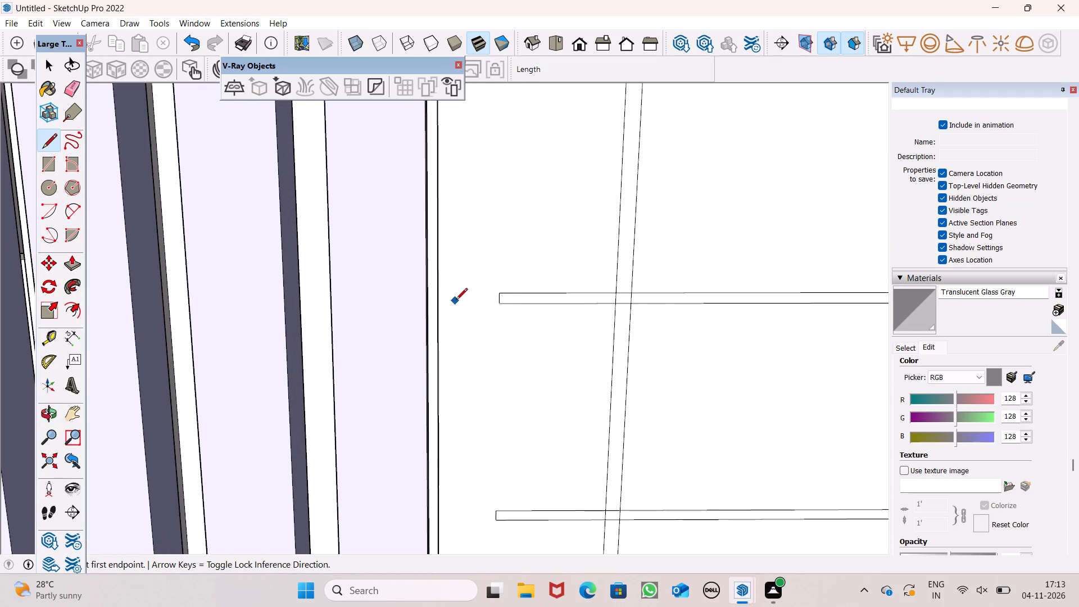
pyautogui.click(503, 295)
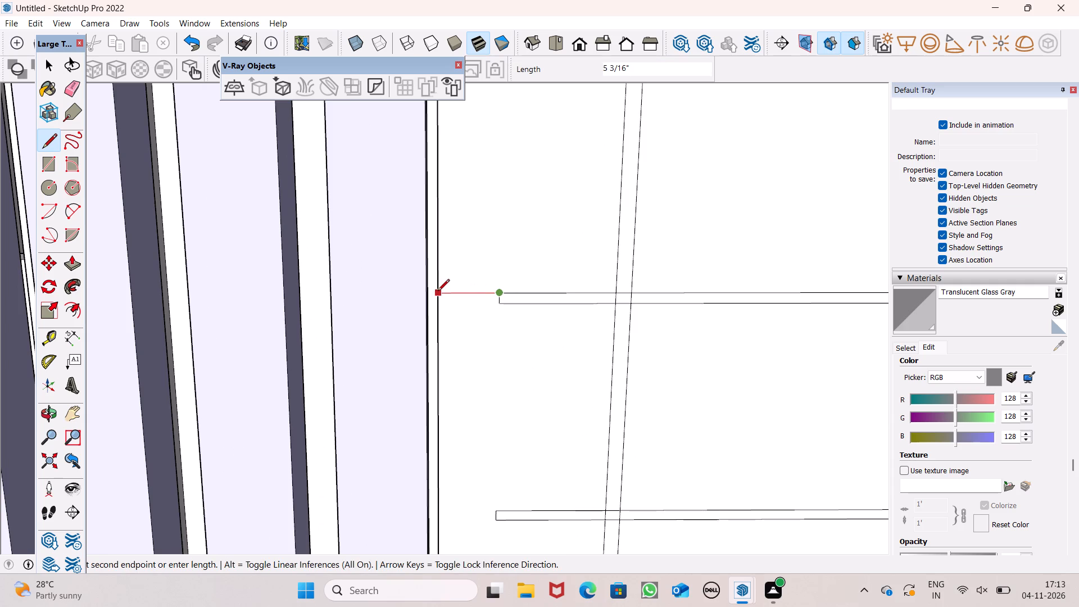
pyautogui.click(438, 291)
pyautogui.click(499, 305)
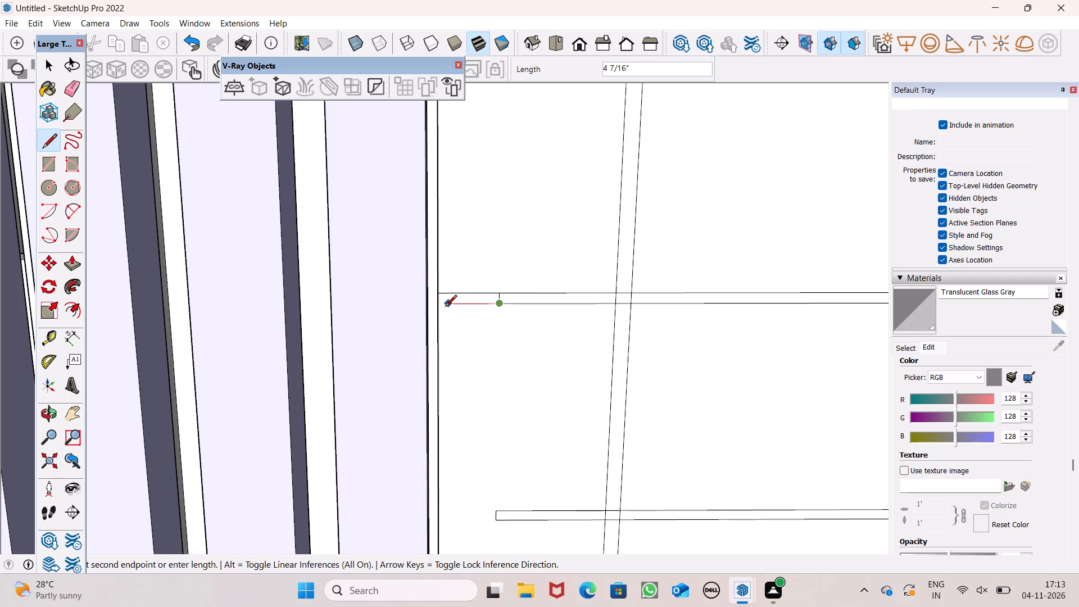
pyautogui.click(444, 307)
# Extend the lower copied groove strip's two edges by about 5 3/16" to the wall edge beside the vertical slats.
pyautogui.scroll(-2, 500, 267)
pyautogui.scroll(3, 513, 492)
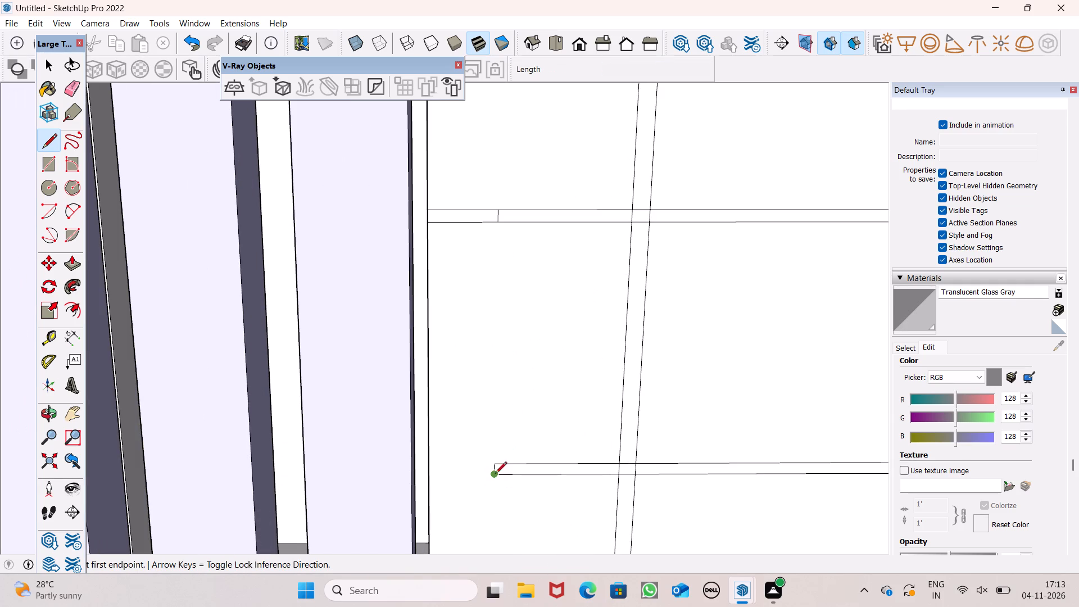
pyautogui.click(495, 474)
pyautogui.click(426, 473)
pyautogui.click(491, 464)
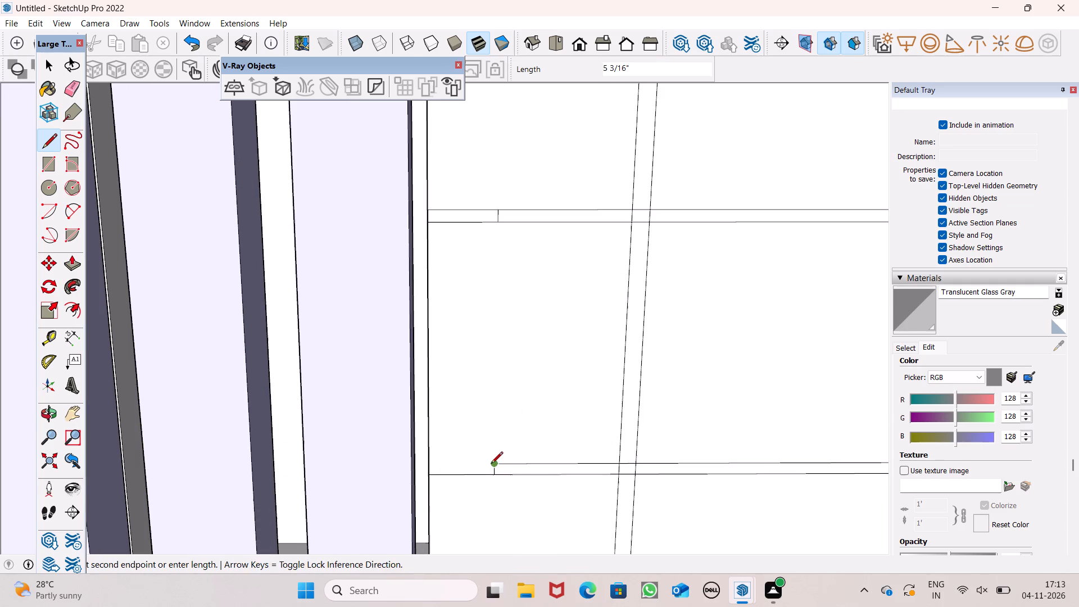
pyautogui.click(434, 462)
pyautogui.press('space')
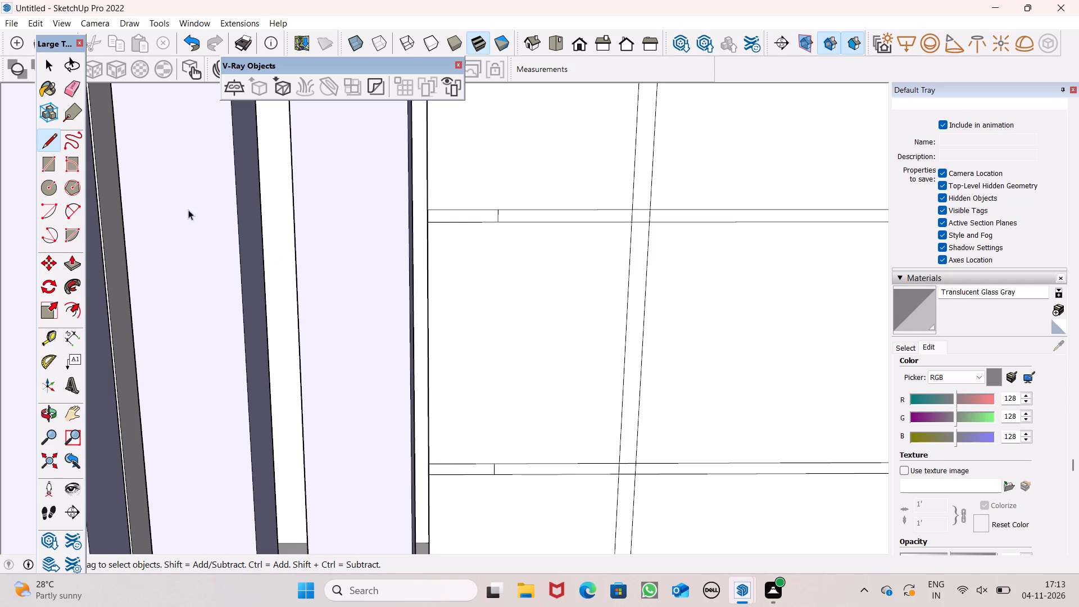
# Erase the short vertical line left across the upper copied groove strip near the slats.
pyautogui.click(78, 96)
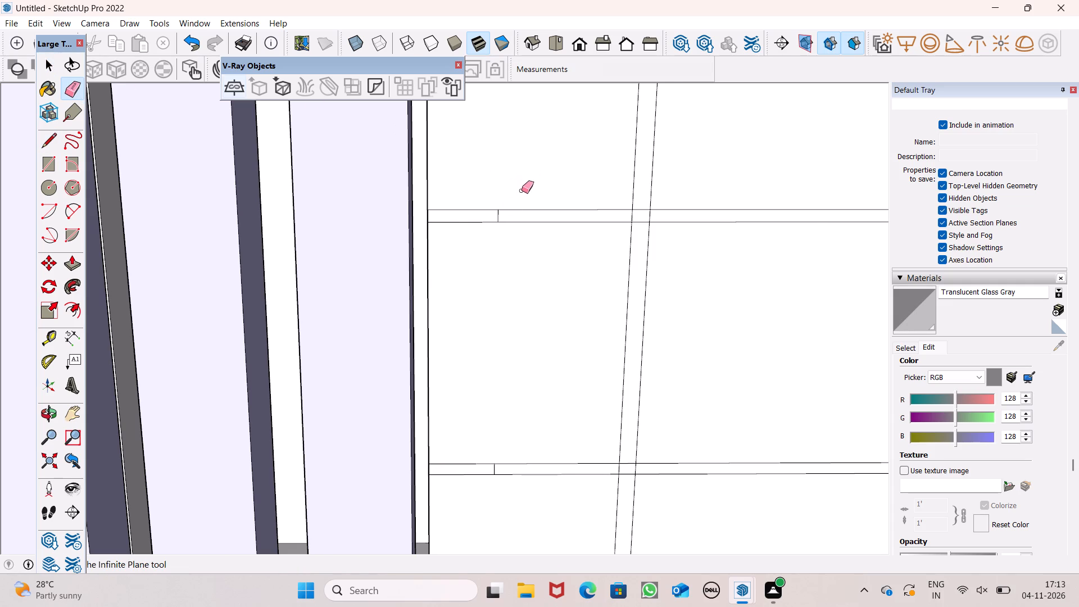
pyautogui.scroll(5, 503, 215)
pyautogui.click(489, 215)
pyautogui.scroll(2, 507, 214)
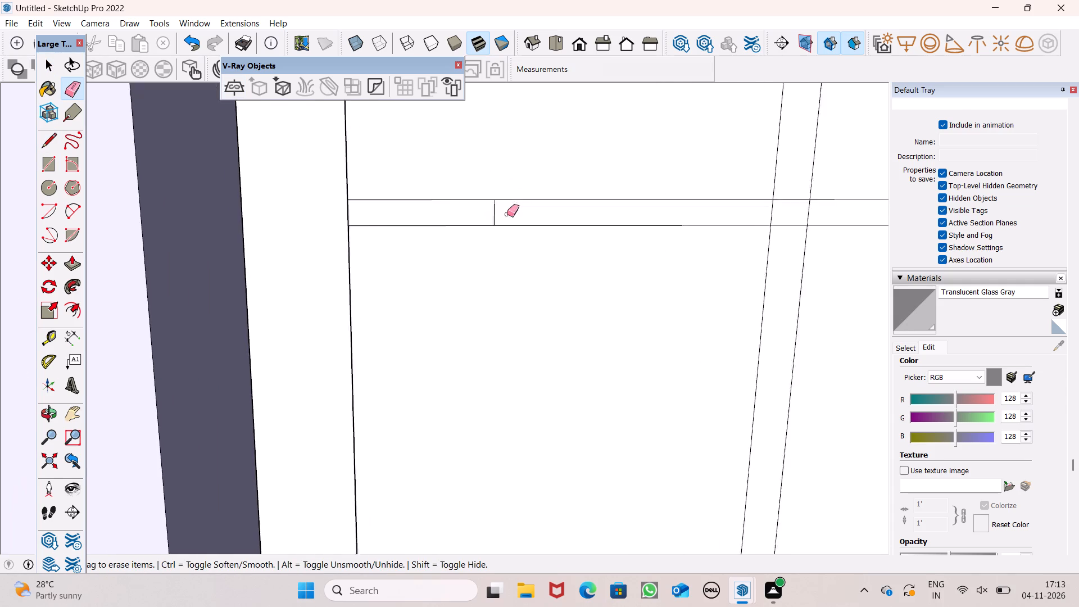
pyautogui.scroll(2, 507, 214)
pyautogui.moveTo(499, 212); pyautogui.dragTo(489, 215)
pyautogui.scroll(-10, 524, 192)
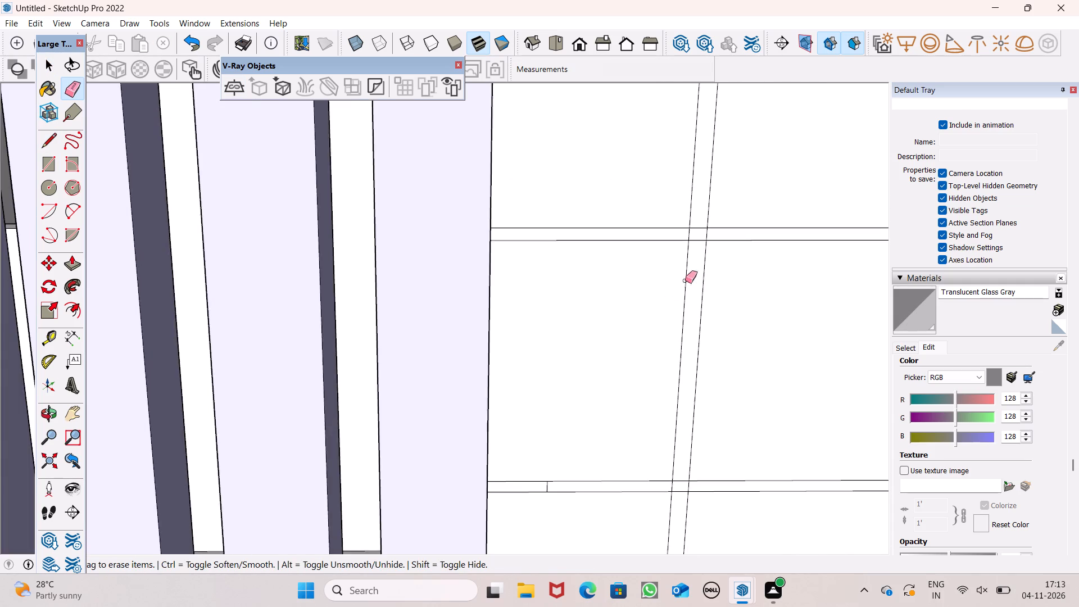
# Erase the short vertical line left across the lower copied groove strip near the slats.
pyautogui.scroll(-17, 688, 276)
pyautogui.scroll(-14, 662, 256)
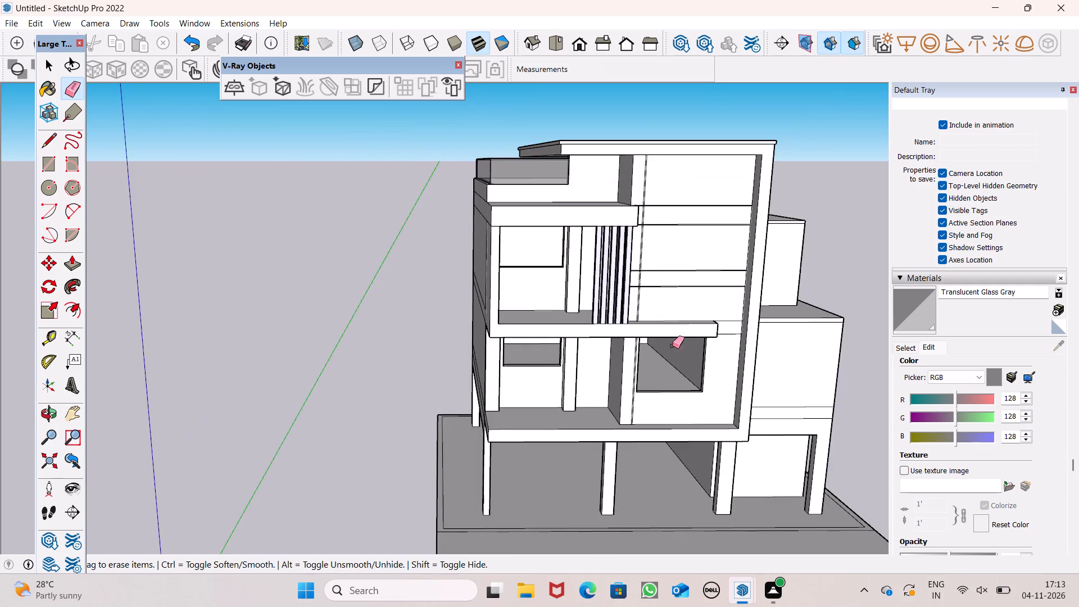
pyautogui.moveTo(672, 346); pyautogui.dragTo(669, 266, button='middle')
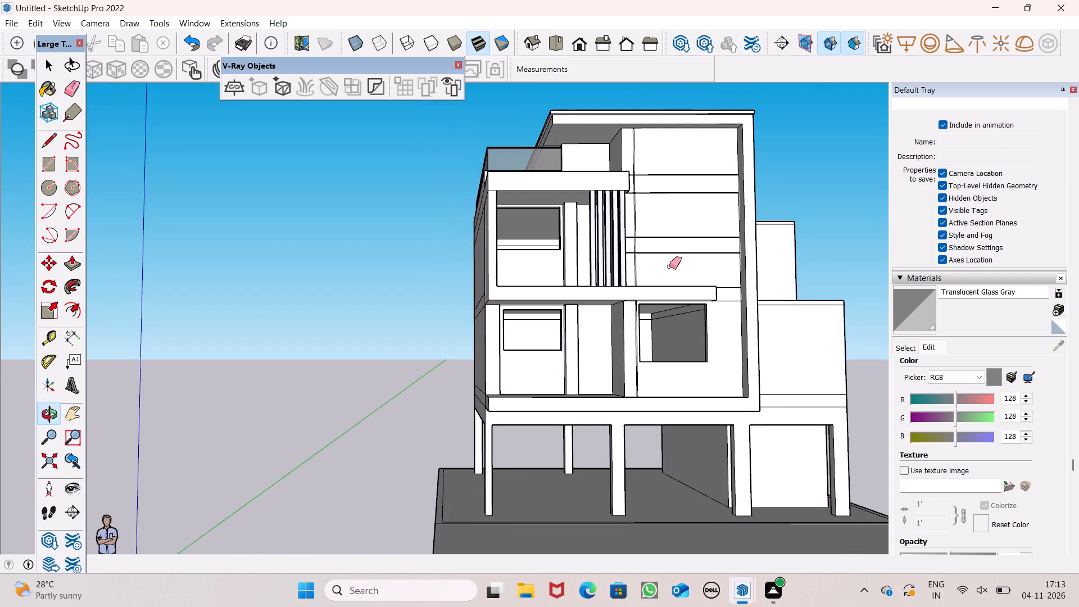
pyautogui.scroll(-3, 636, 300)
pyautogui.middleClick(725, 315)
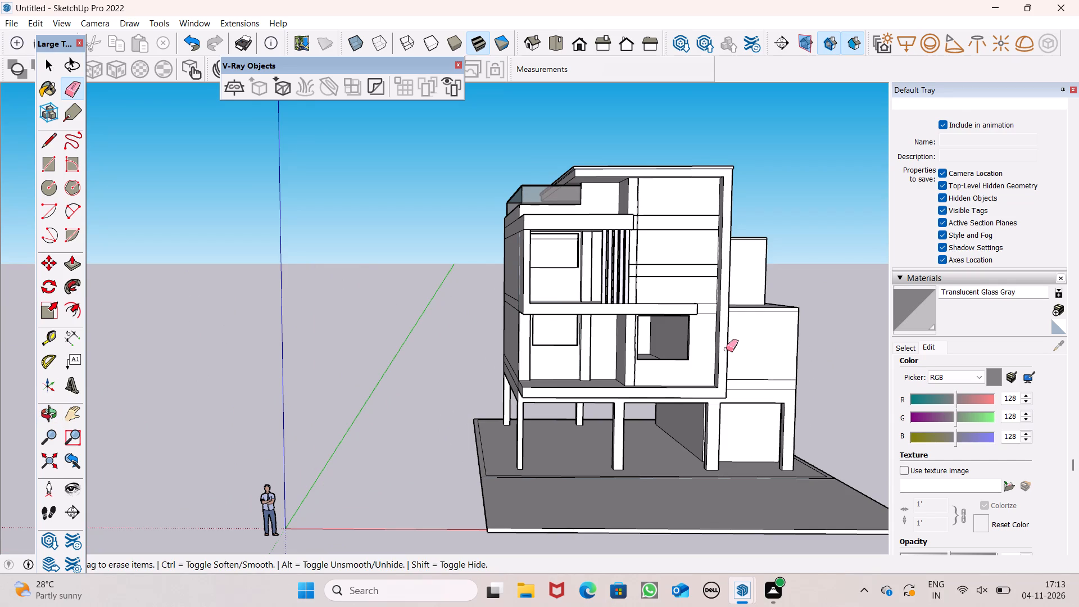
pyautogui.scroll(6, 536, 154)
pyautogui.scroll(-4, 546, 190)
pyautogui.moveTo(513, 227); pyautogui.dragTo(529, 326, button='middle')
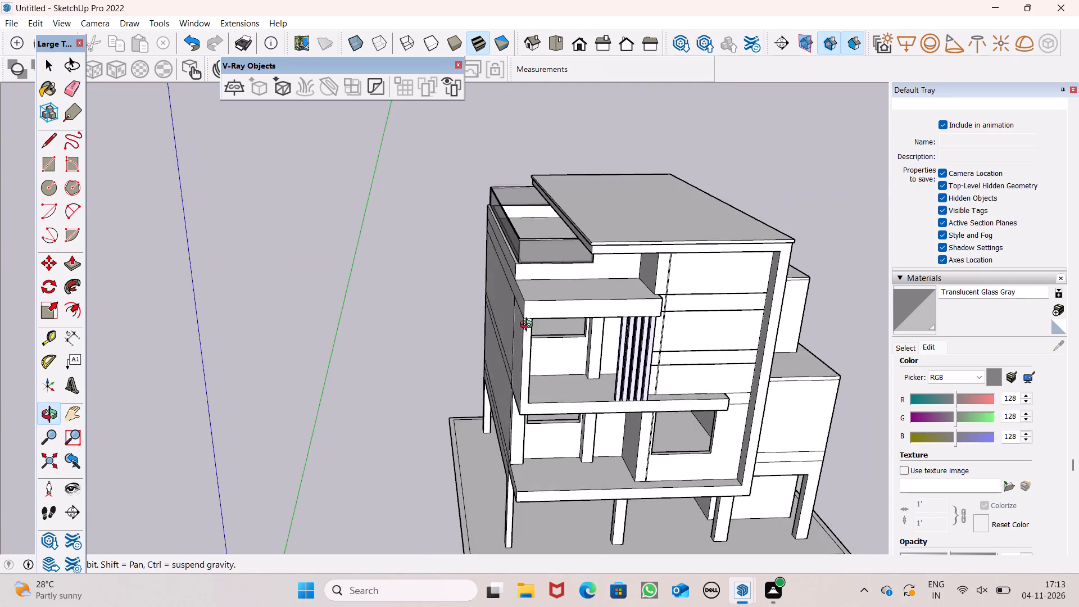
pyautogui.moveTo(529, 326); pyautogui.dragTo(529, 327, button='middle')
pyautogui.scroll(8, 722, 296)
pyautogui.scroll(7, 649, 444)
pyautogui.scroll(7, 545, 392)
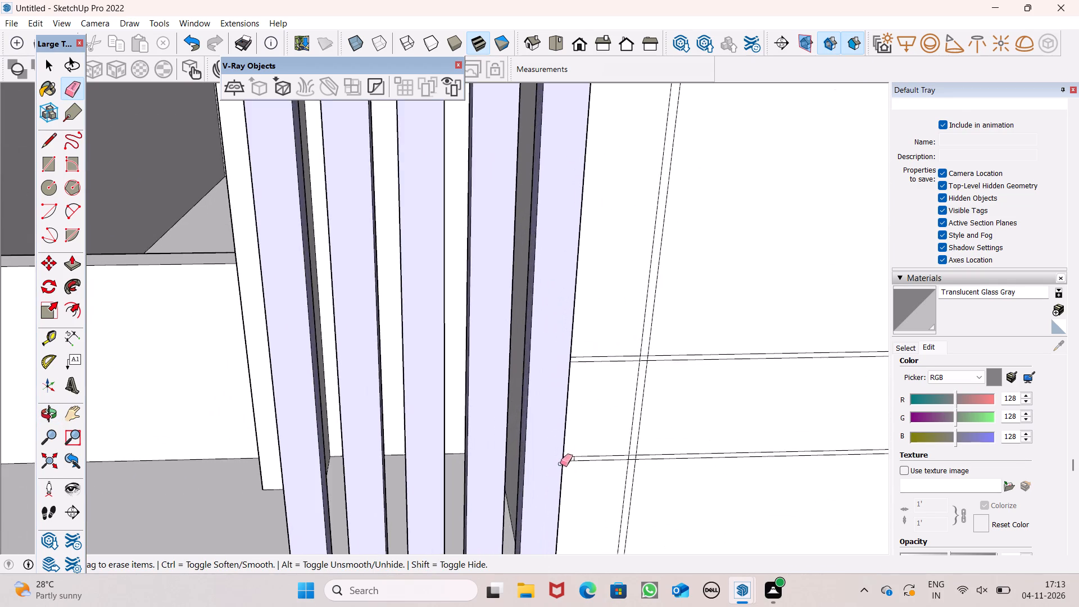
pyautogui.moveTo(614, 493); pyautogui.dragTo(527, 453, button='middle')
pyautogui.scroll(12, 469, 445)
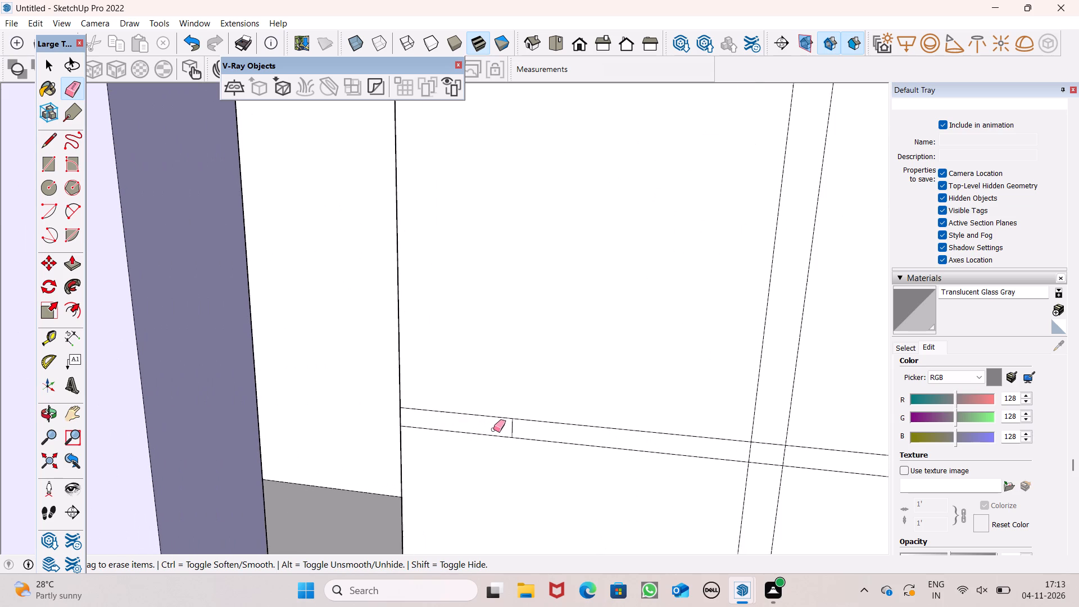
pyautogui.moveTo(505, 429); pyautogui.dragTo(540, 434)
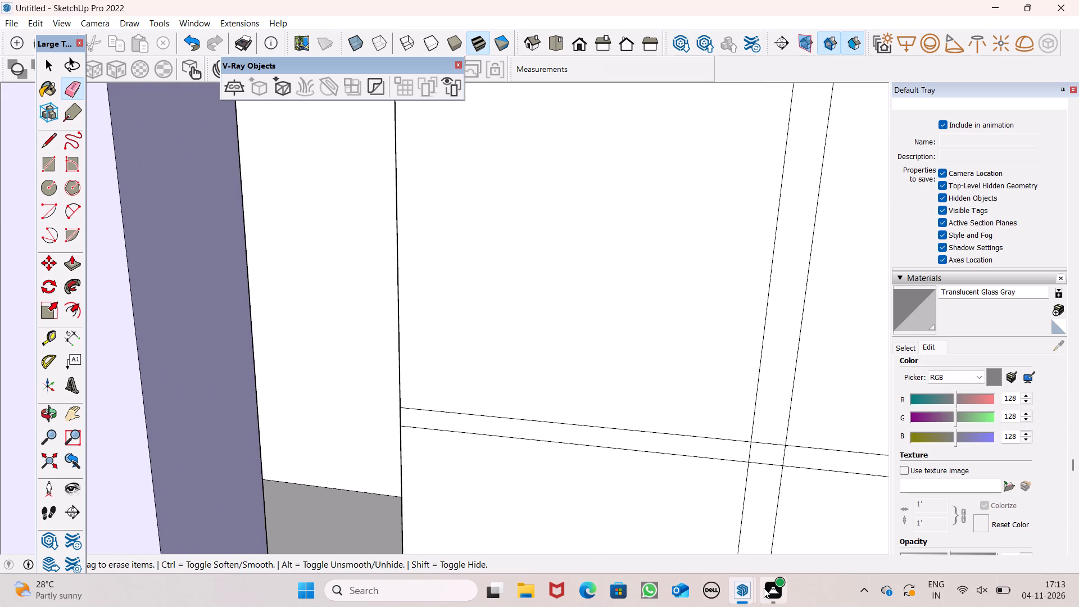
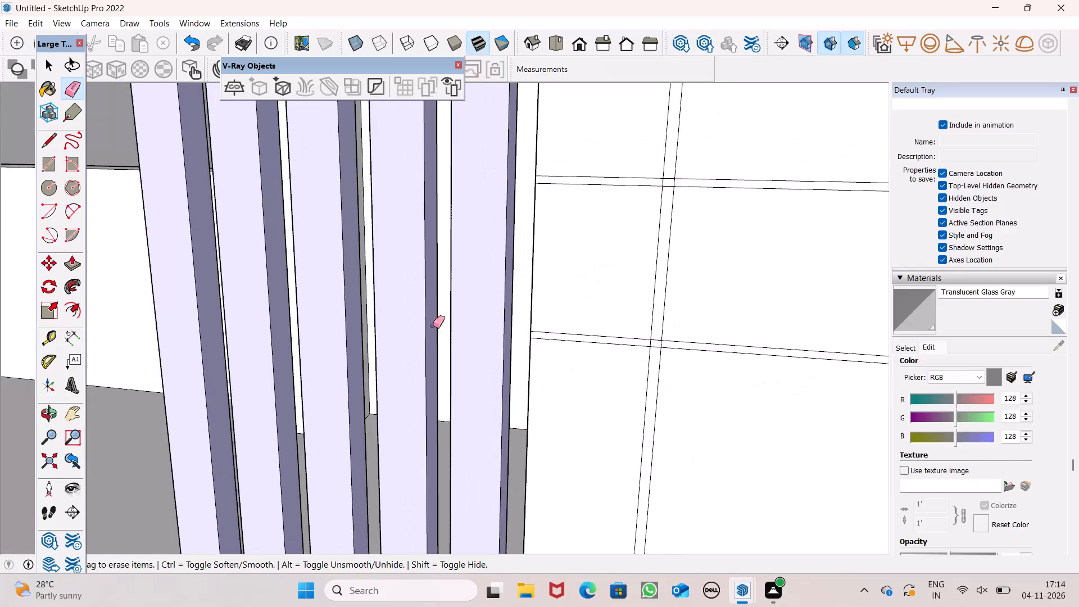
# Erase the edges crossing inside the intersection of the lower groove strip beside the slats and the vertical strip.
pyautogui.scroll(1, 421, 336)
pyautogui.scroll(-1, 418, 341)
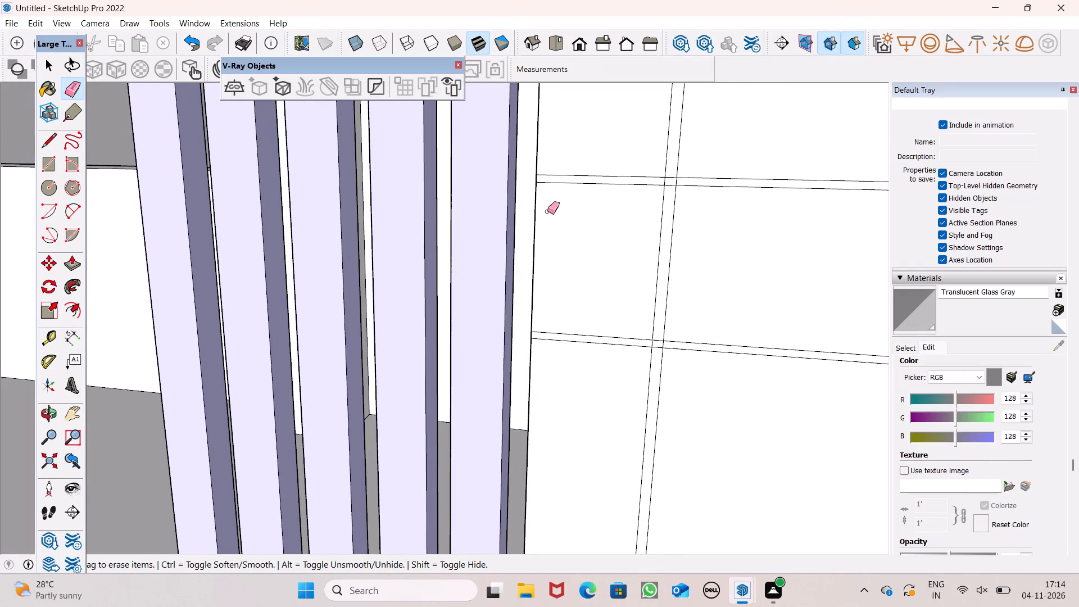
pyautogui.scroll(1, 554, 209)
pyautogui.scroll(-5, 488, 229)
pyautogui.scroll(1, 480, 232)
pyautogui.scroll(-2, 480, 239)
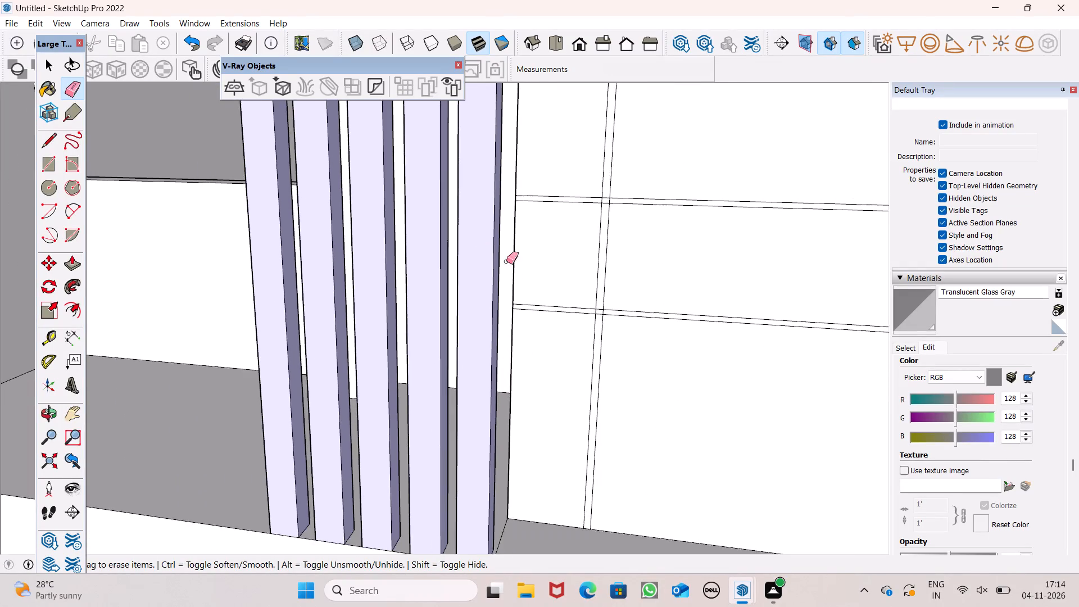
pyautogui.scroll(7, 593, 287)
pyautogui.scroll(8, 594, 370)
pyautogui.scroll(3, 627, 244)
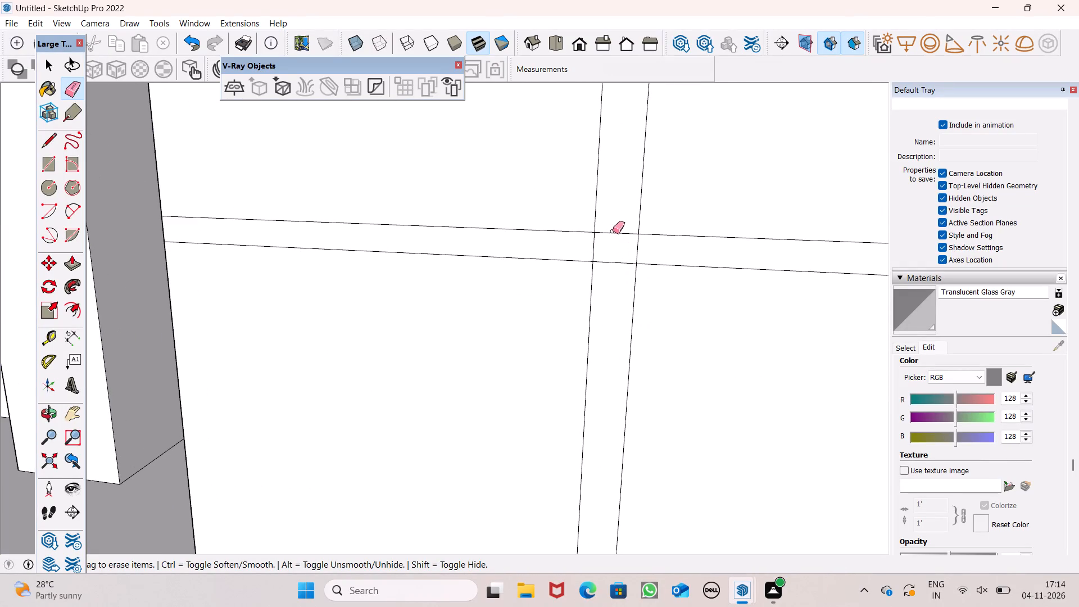
pyautogui.moveTo(604, 239); pyautogui.dragTo(643, 245)
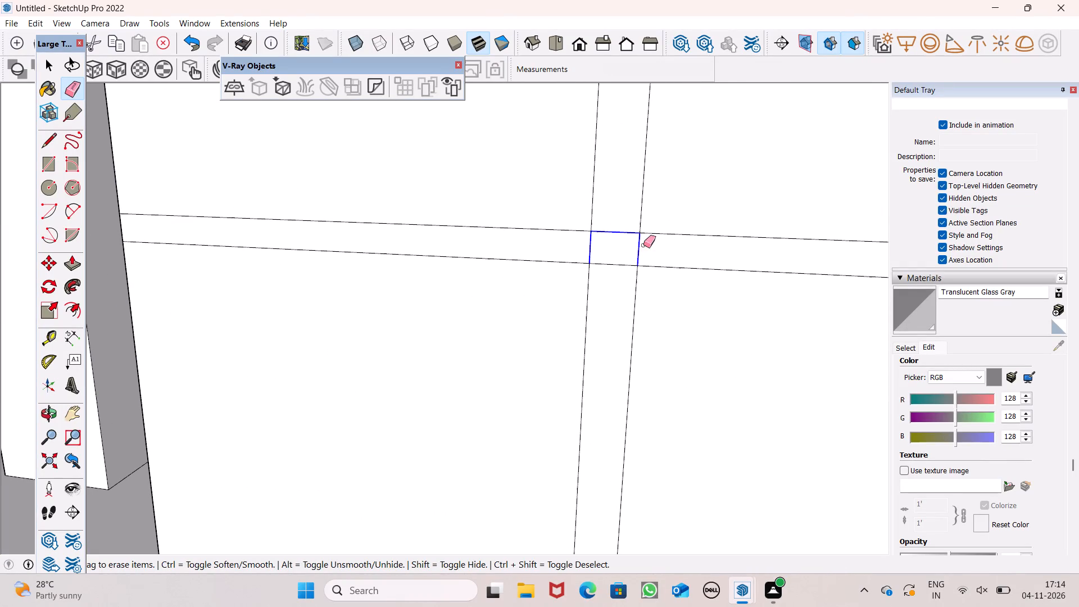
pyautogui.moveTo(643, 245); pyautogui.dragTo(615, 269)
# Erase the edges crossing inside the intersection of the upper groove strip beside the slats and the vertical strip.
pyautogui.scroll(-13, 529, 391)
pyautogui.scroll(-5, 533, 278)
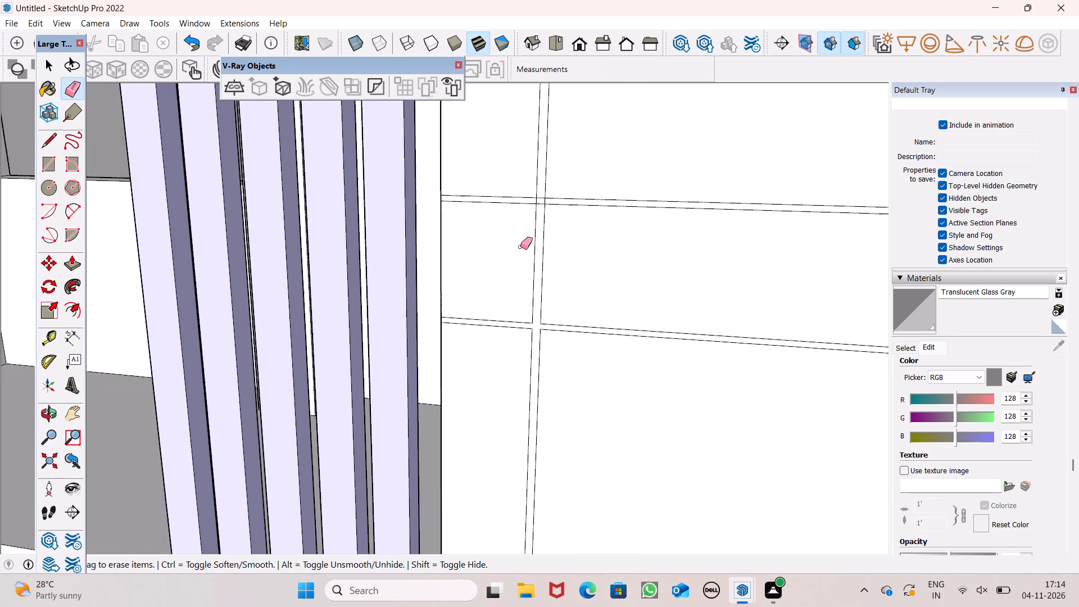
pyautogui.scroll(8, 549, 188)
pyautogui.scroll(8, 477, 214)
pyautogui.scroll(4, 637, 189)
pyautogui.moveTo(571, 209); pyautogui.dragTo(562, 228)
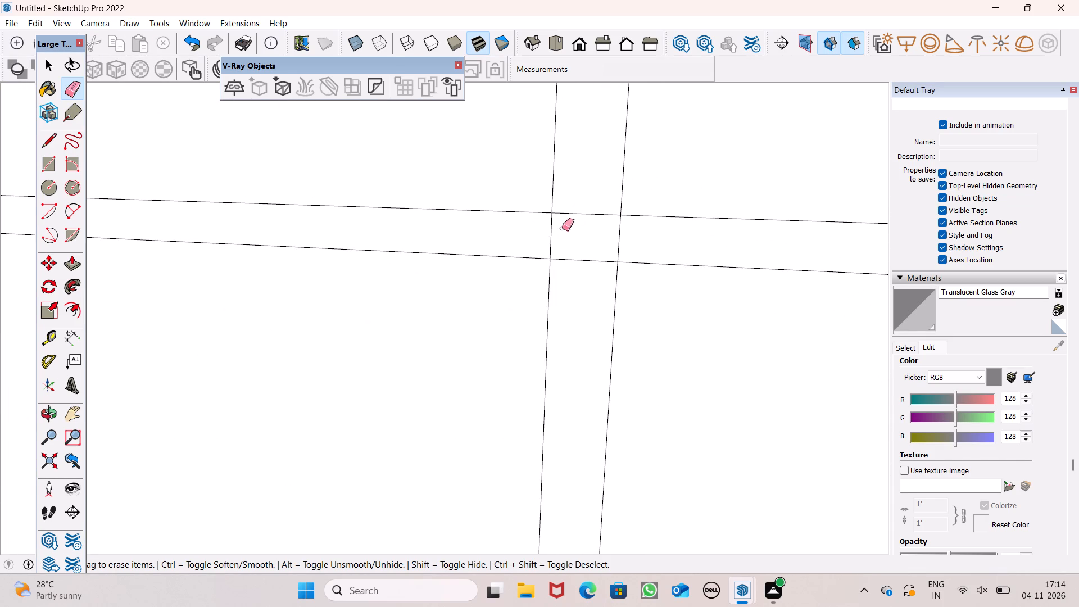
pyautogui.moveTo(562, 228); pyautogui.dragTo(629, 240)
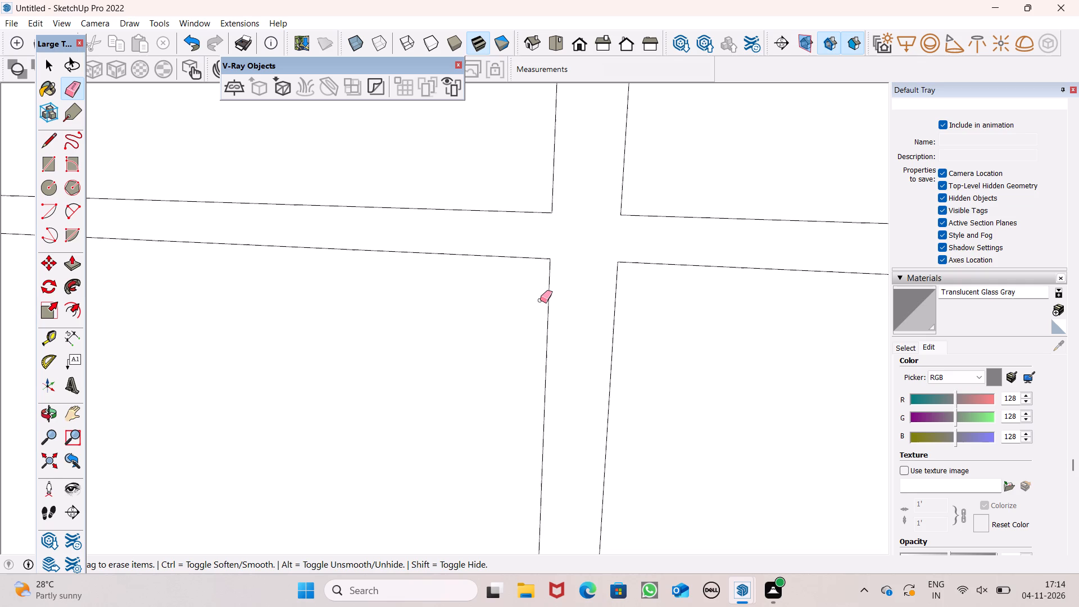
# Erase the edges inside the intersection of the topmost horizontal groove strip and the vertical strip, near the projecting slab's upper corner.
pyautogui.scroll(-6, 496, 256)
pyautogui.scroll(-9, 450, 298)
pyautogui.scroll(-5, 474, 369)
pyautogui.scroll(-8, 467, 307)
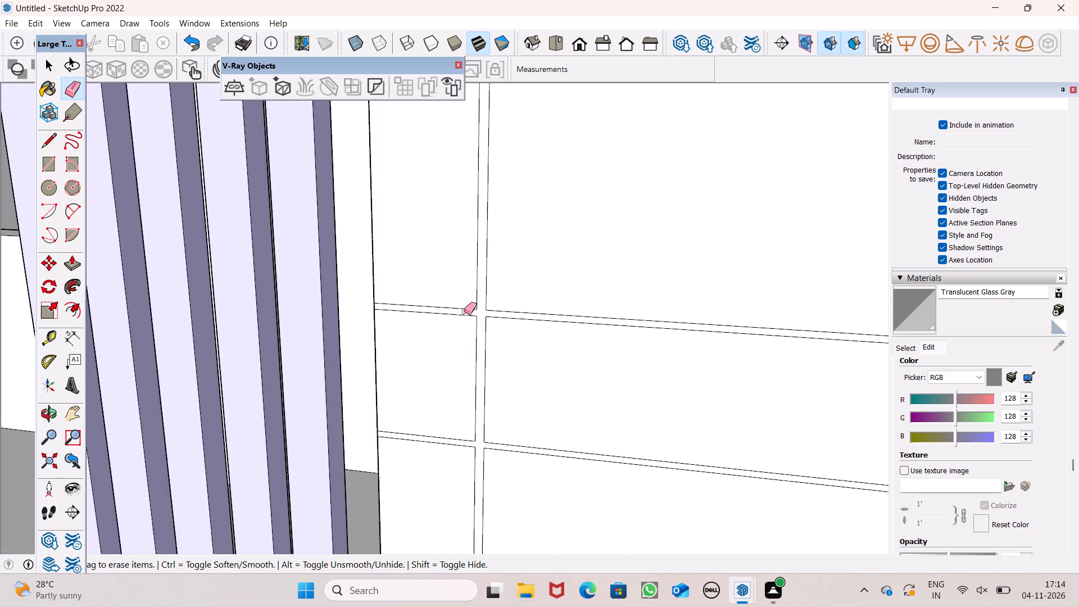
pyautogui.scroll(-5, 464, 312)
pyautogui.scroll(-11, 494, 357)
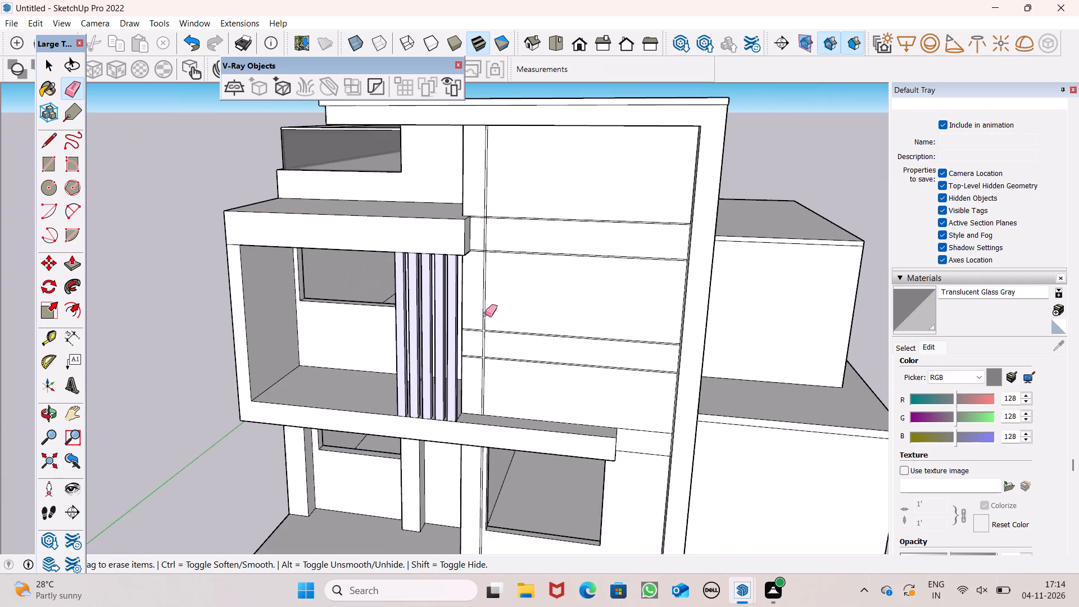
pyautogui.scroll(13, 494, 192)
pyautogui.scroll(7, 474, 250)
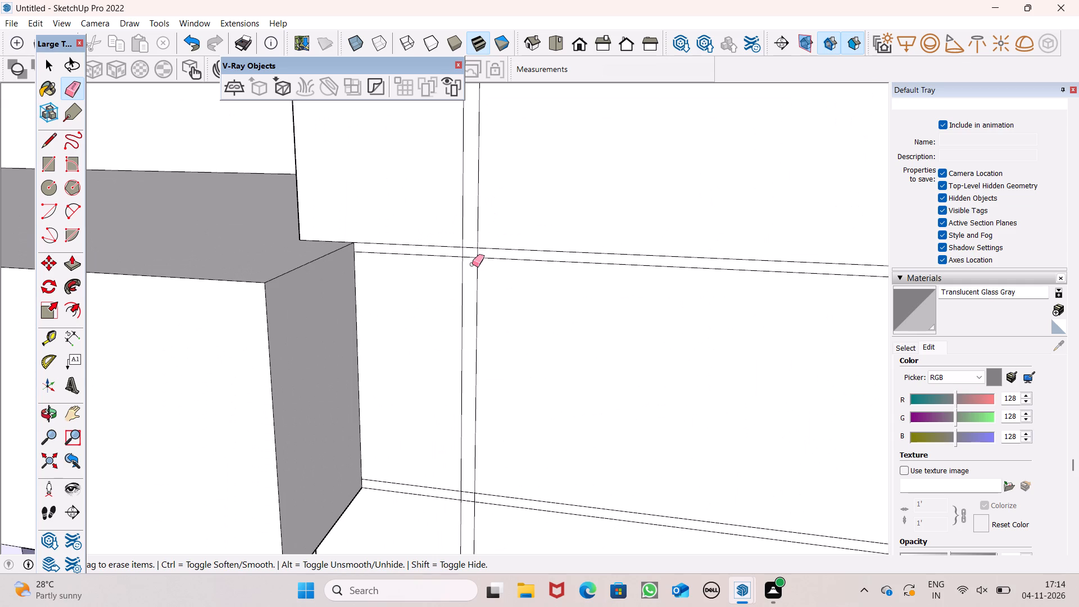
pyautogui.scroll(4, 472, 264)
pyautogui.moveTo(466, 241); pyautogui.dragTo(466, 257)
pyautogui.click(476, 235)
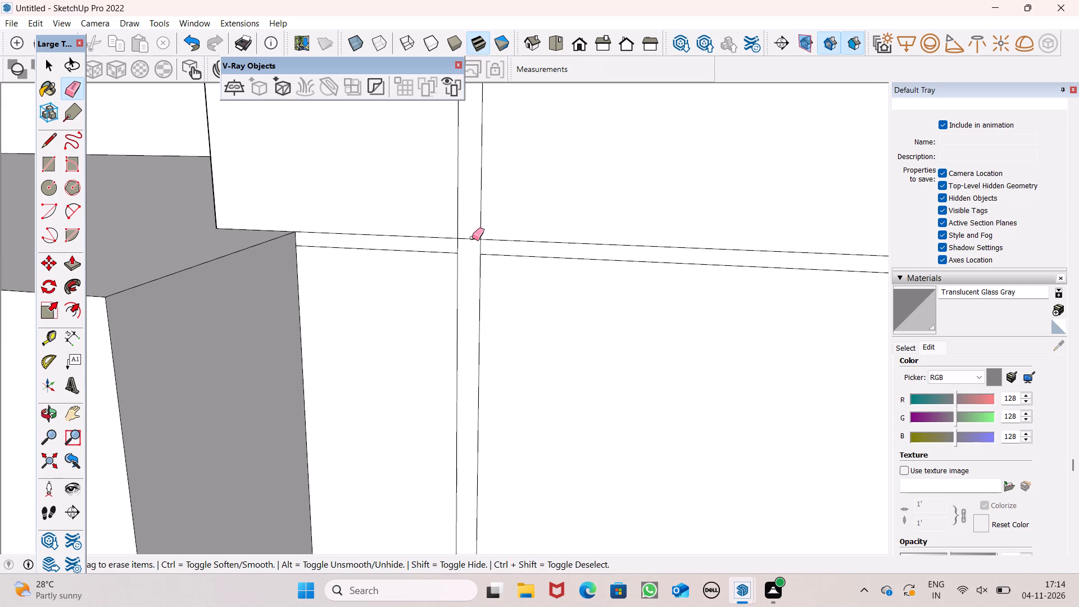
pyautogui.scroll(5, 463, 251)
pyautogui.moveTo(457, 248); pyautogui.dragTo(503, 248)
# Erase the edges inside the intersection of the second-highest horizontal groove strip and the vertical strip, near the projecting slab's lower corner.
pyautogui.scroll(-14, 501, 347)
pyautogui.scroll(-6, 469, 289)
pyautogui.scroll(8, 488, 458)
pyautogui.scroll(6, 459, 331)
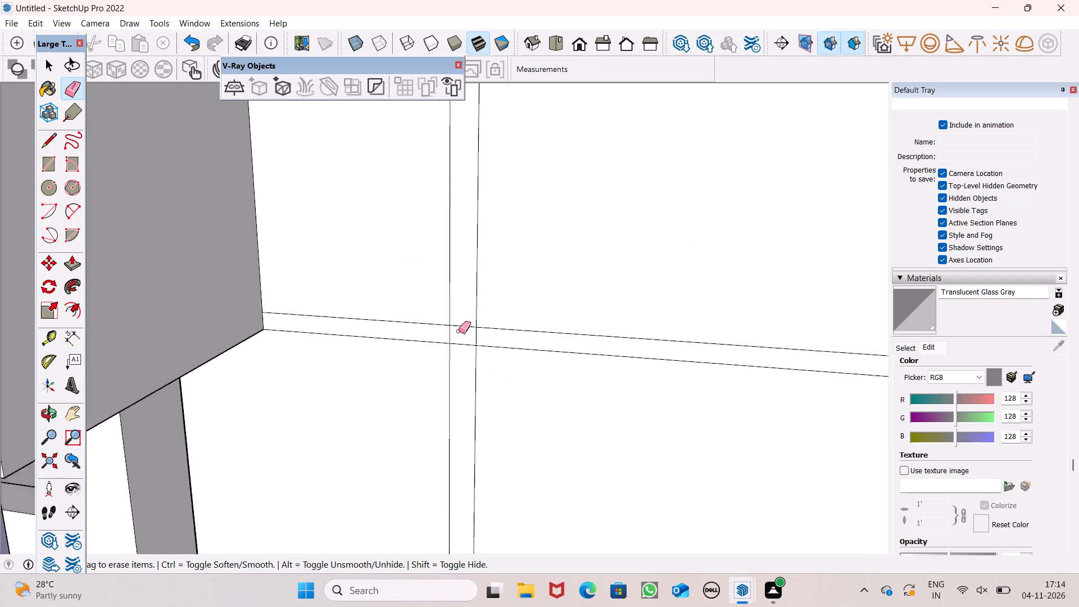
pyautogui.scroll(8, 459, 331)
pyautogui.moveTo(437, 343); pyautogui.dragTo(454, 339)
pyautogui.moveTo(472, 305); pyautogui.dragTo(464, 371)
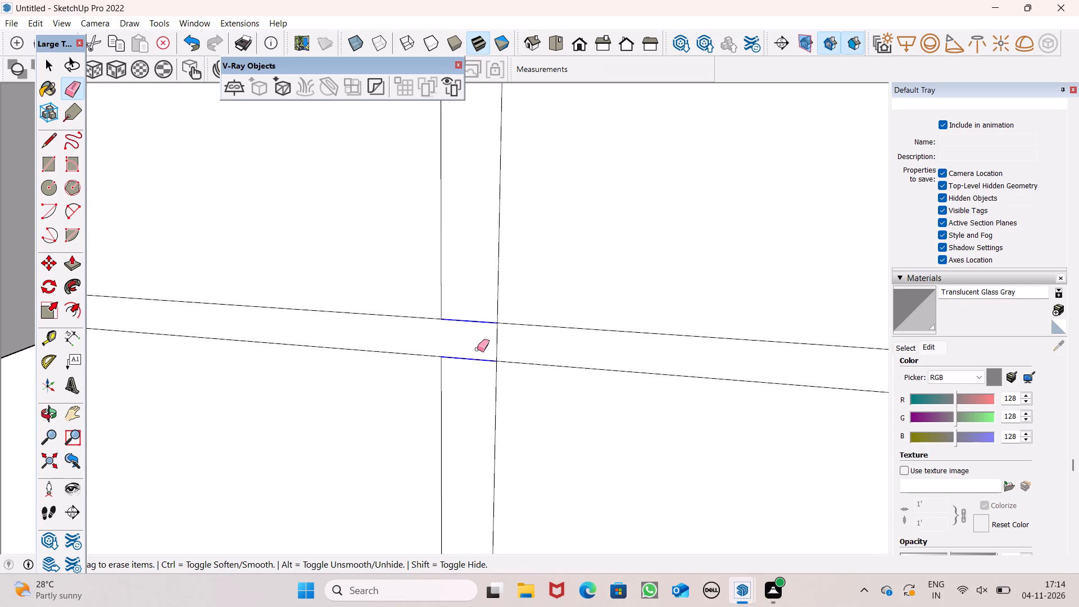
pyautogui.moveTo(492, 343); pyautogui.dragTo(500, 347)
# Push the joined groove strip face about 1 15/16" into the tall block's front facade.
pyautogui.scroll(-19, 470, 297)
pyautogui.scroll(-4, 439, 332)
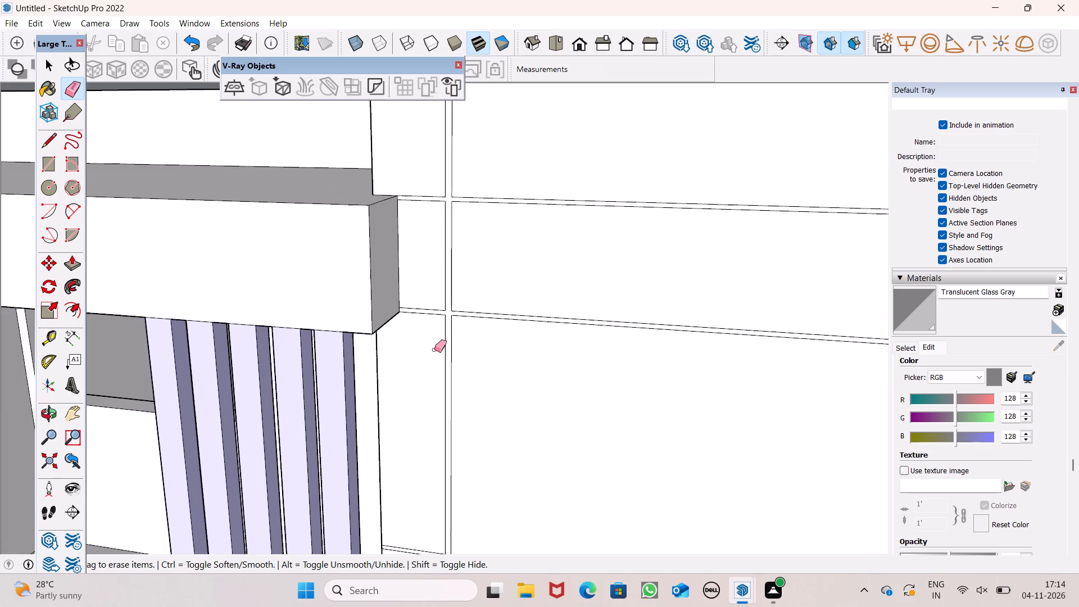
pyautogui.scroll(-1, 434, 350)
pyautogui.scroll(-12, 484, 293)
pyautogui.moveTo(504, 315); pyautogui.dragTo(498, 253, button='middle')
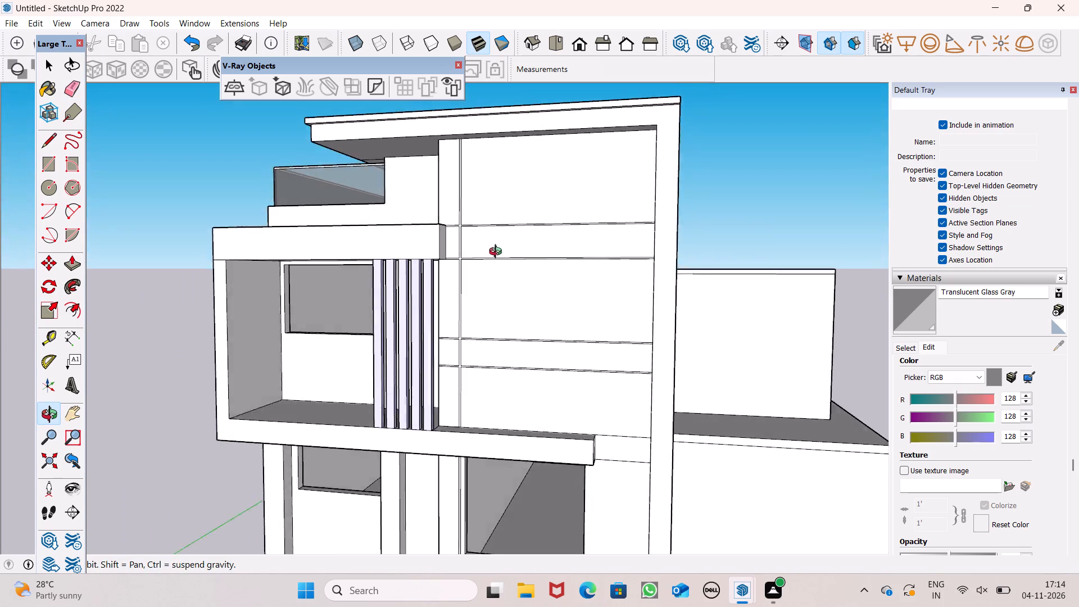
pyautogui.moveTo(498, 253); pyautogui.dragTo(552, 250, button='middle')
pyautogui.scroll(3, 514, 336)
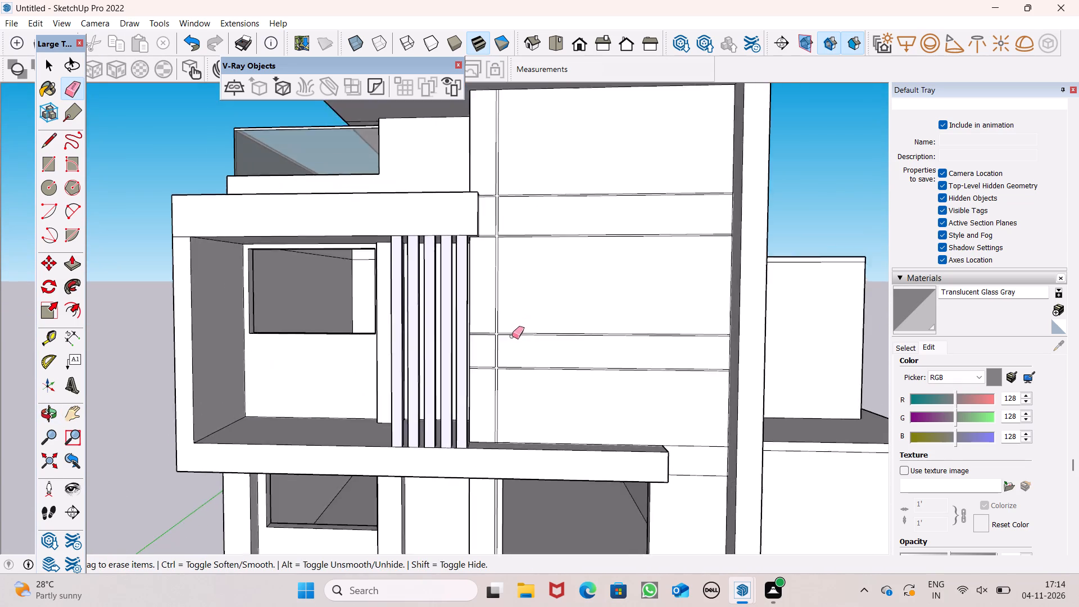
pyautogui.scroll(3, 512, 336)
pyautogui.scroll(-1, 514, 311)
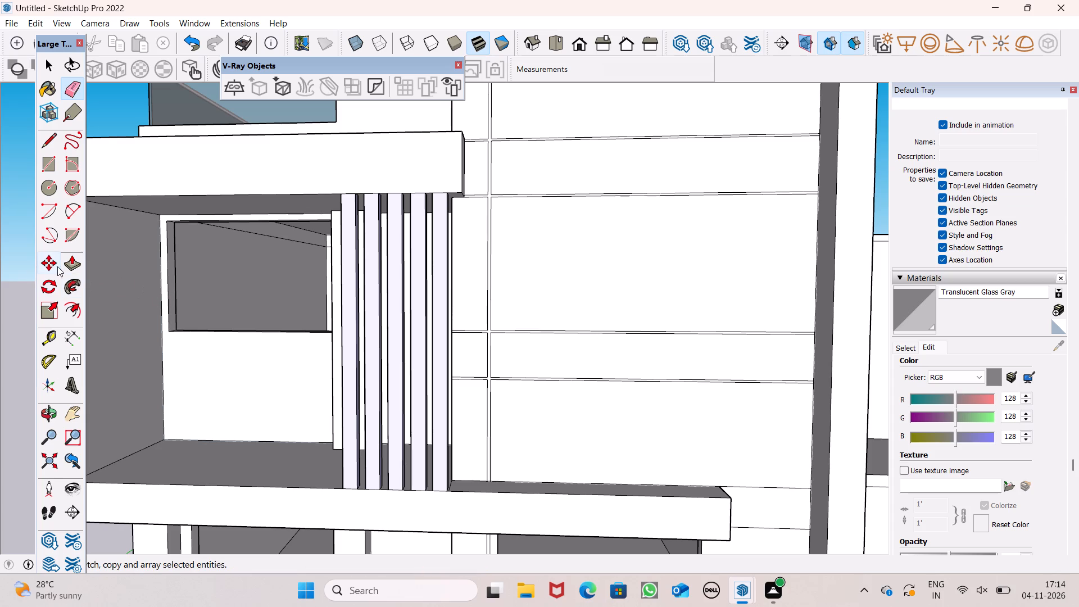
pyautogui.click(68, 261)
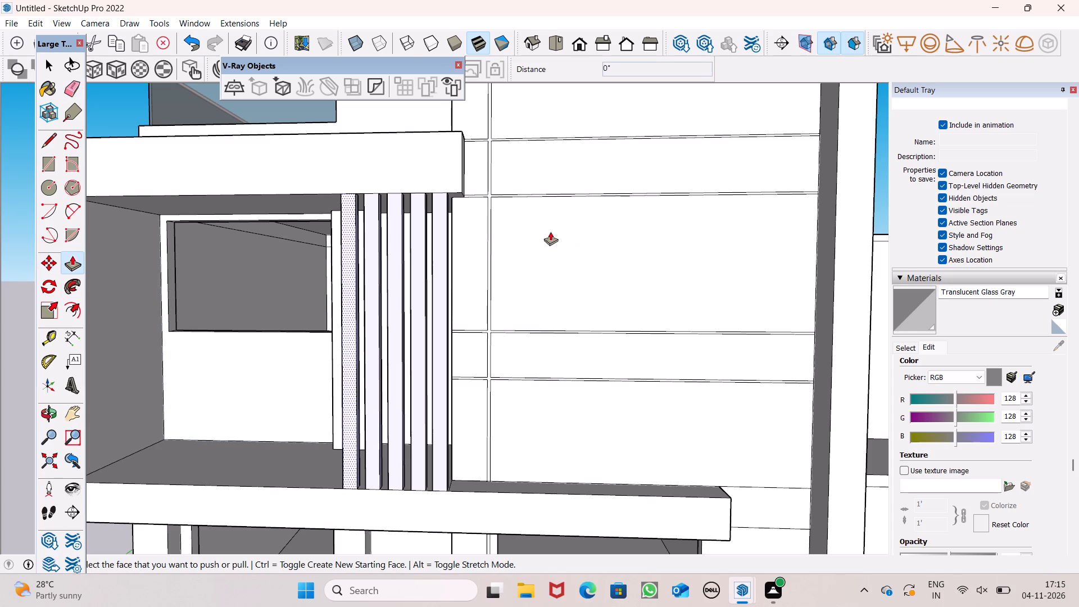
pyautogui.scroll(-4, 351, 219)
pyautogui.moveTo(408, 273); pyautogui.dragTo(323, 414, button='middle')
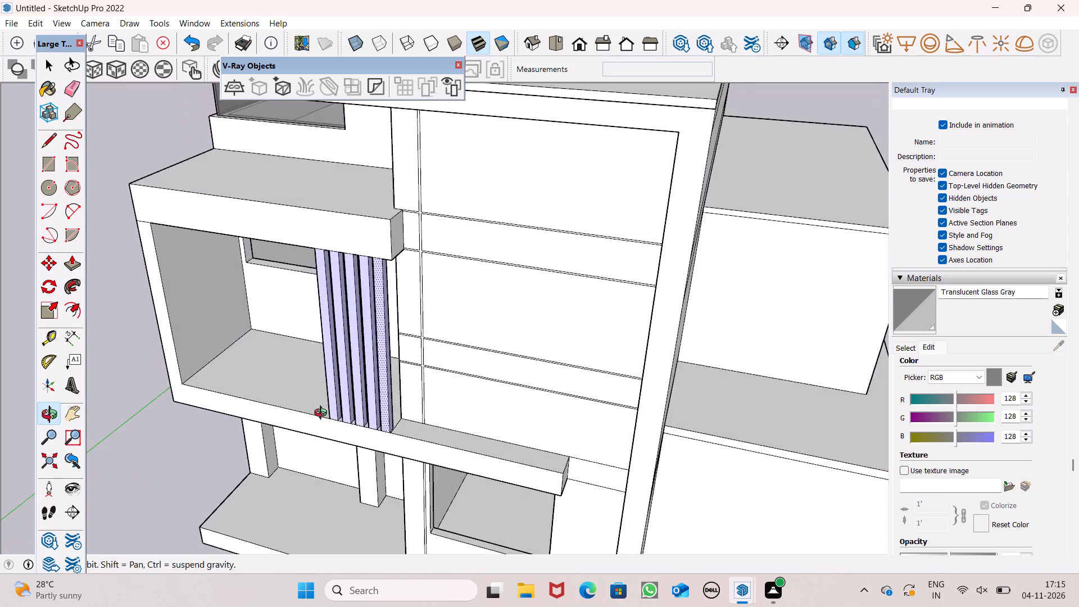
pyautogui.moveTo(323, 414); pyautogui.dragTo(514, 425, button='middle')
pyautogui.scroll(6, 506, 200)
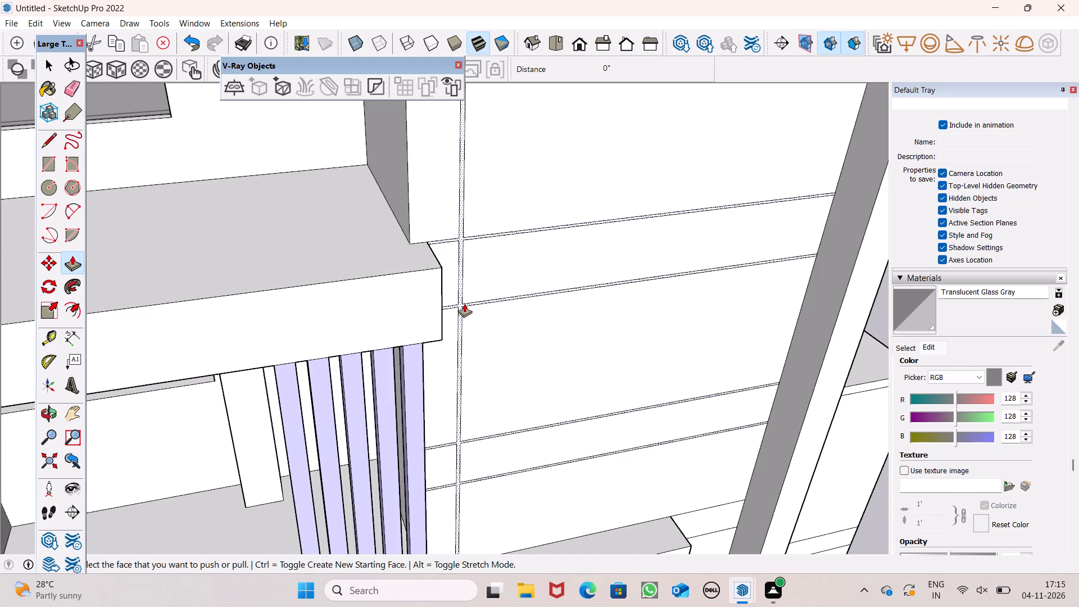
pyautogui.scroll(5, 464, 303)
pyautogui.scroll(-5, 380, 327)
pyautogui.scroll(-3, 365, 262)
pyautogui.moveTo(413, 338); pyautogui.dragTo(422, 407, button='middle')
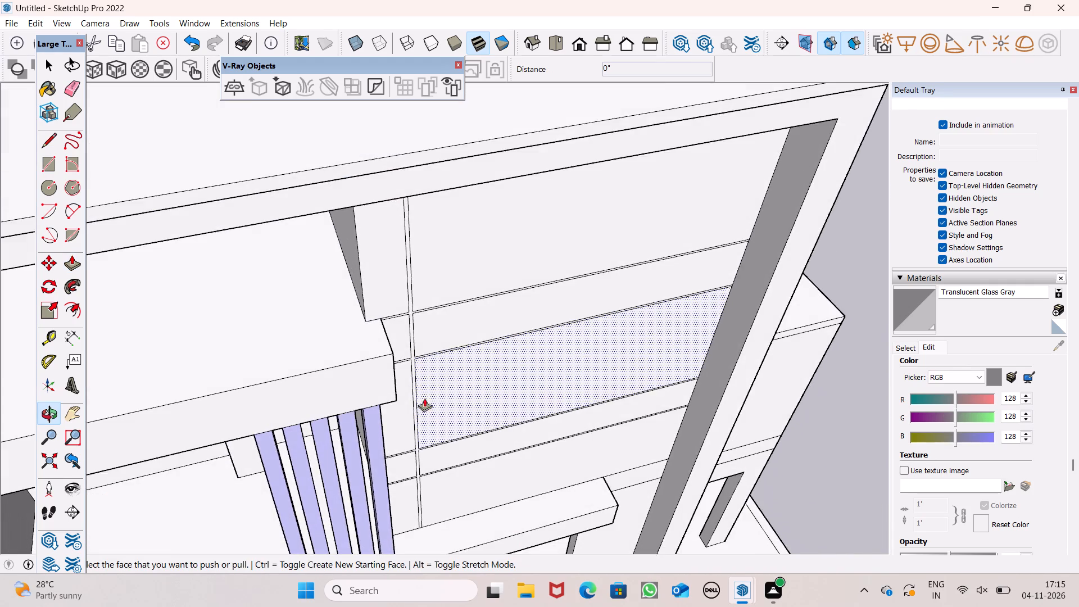
pyautogui.scroll(6, 426, 388)
pyautogui.scroll(5, 397, 333)
pyautogui.scroll(-2, 392, 337)
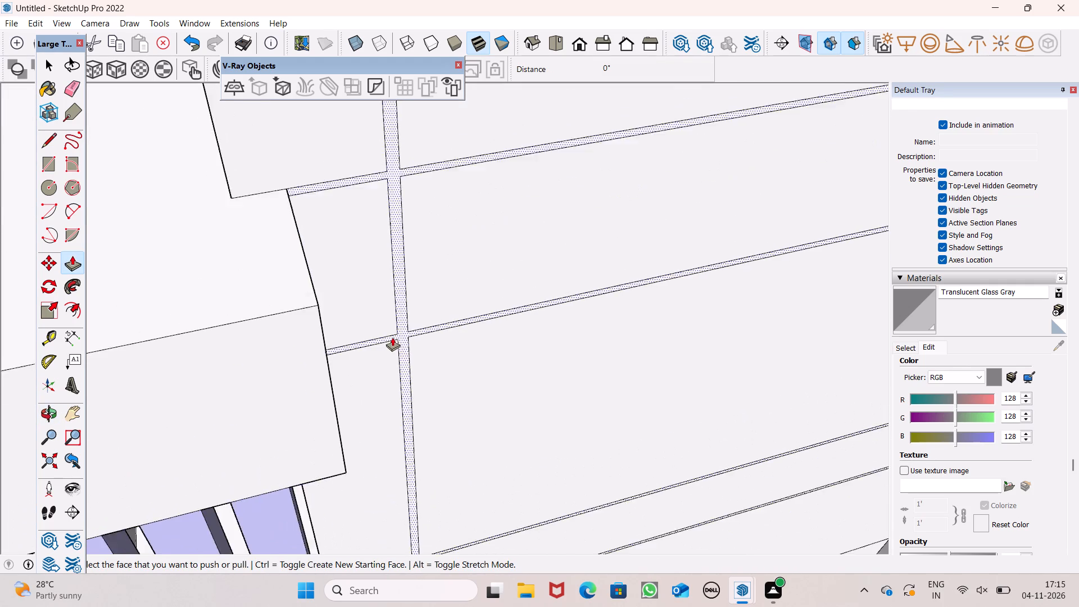
pyautogui.moveTo(404, 333); pyautogui.dragTo(404, 330)
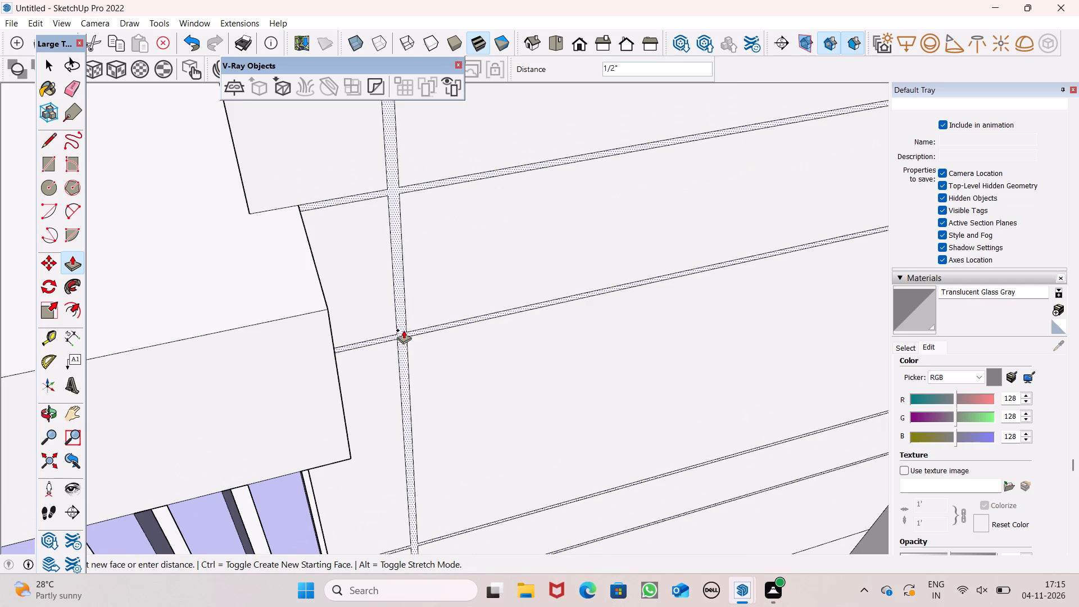
pyautogui.moveTo(404, 330); pyautogui.dragTo(404, 321)
# Examine the recessed grooves and their intersections on the tall block's front facade from several angles.
pyautogui.scroll(-3, 405, 351)
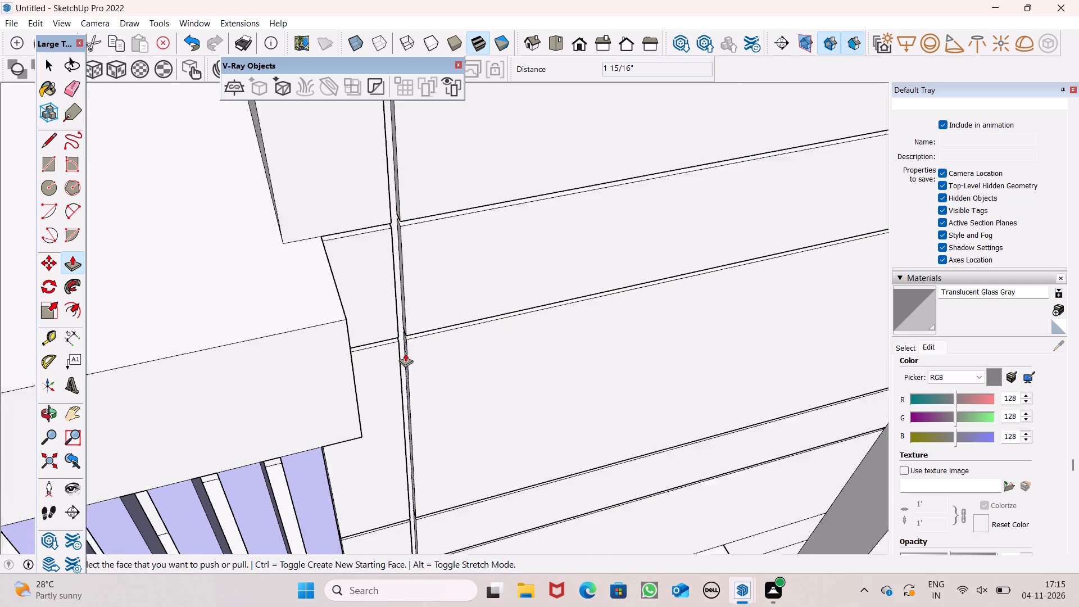
pyautogui.scroll(-2, 405, 353)
pyautogui.moveTo(473, 404); pyautogui.dragTo(393, 284, button='middle')
pyautogui.scroll(-3, 393, 284)
pyautogui.moveTo(441, 300); pyautogui.dragTo(462, 234, button='middle')
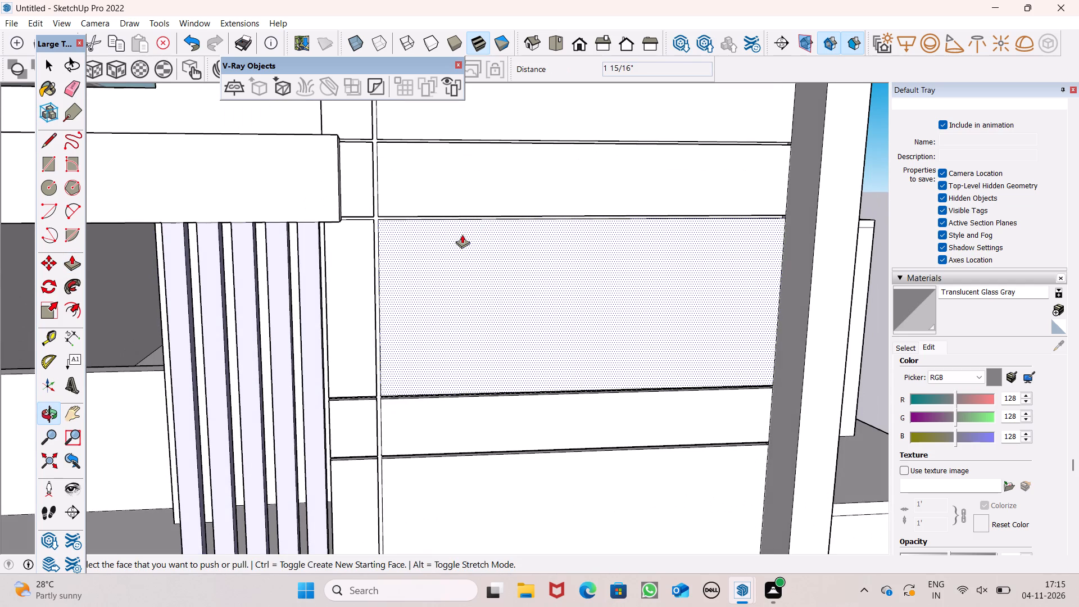
pyautogui.scroll(-1, 463, 232)
pyautogui.moveTo(604, 278); pyautogui.dragTo(514, 236, button='middle')
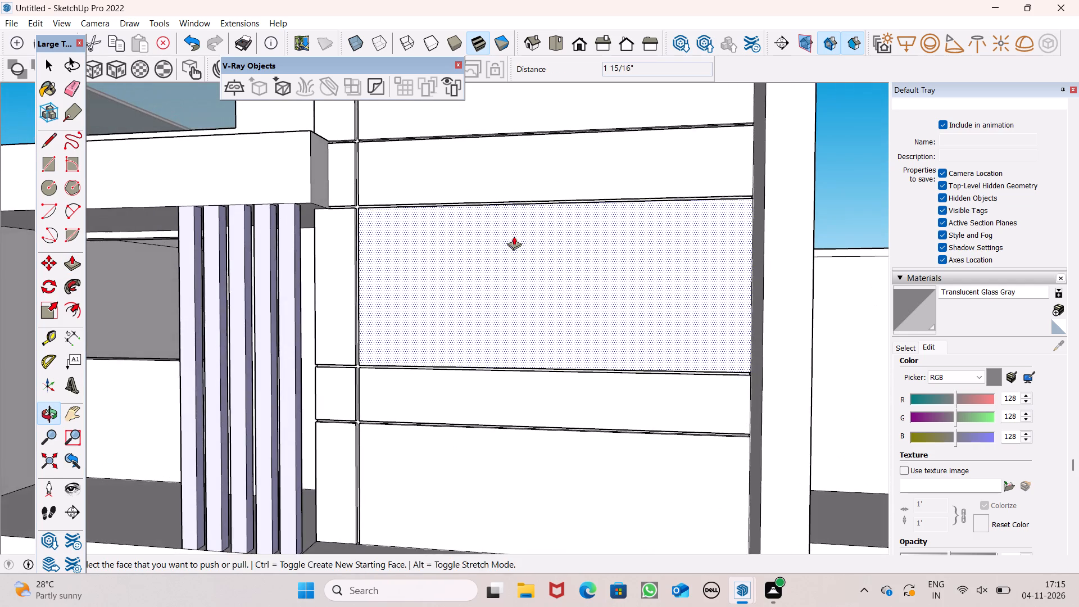
pyautogui.scroll(-4, 514, 235)
pyautogui.moveTo(522, 328); pyautogui.dragTo(393, 348, button='middle')
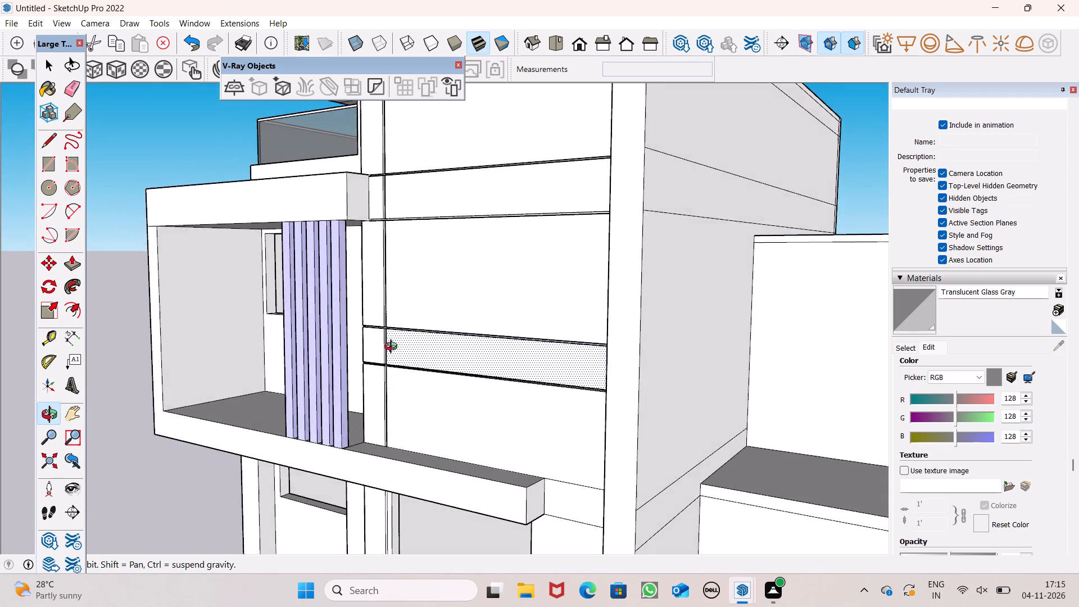
pyautogui.moveTo(393, 348); pyautogui.dragTo(548, 314, button='middle')
pyautogui.moveTo(515, 359); pyautogui.dragTo(406, 323, button='middle')
pyautogui.scroll(7, 386, 314)
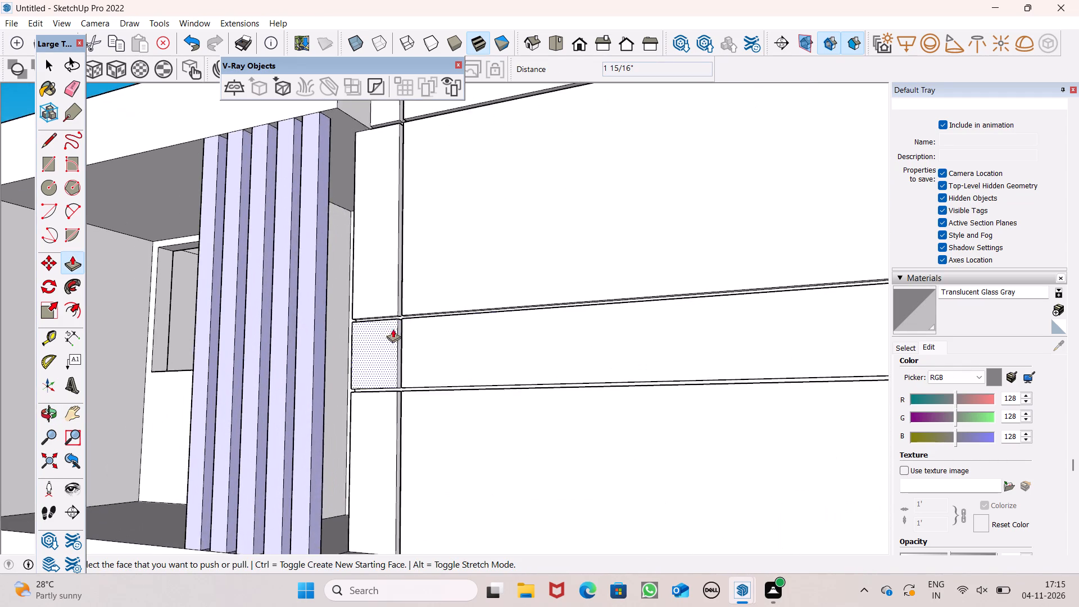
pyautogui.scroll(-2, 493, 319)
pyautogui.moveTo(461, 362); pyautogui.dragTo(574, 419, button='middle')
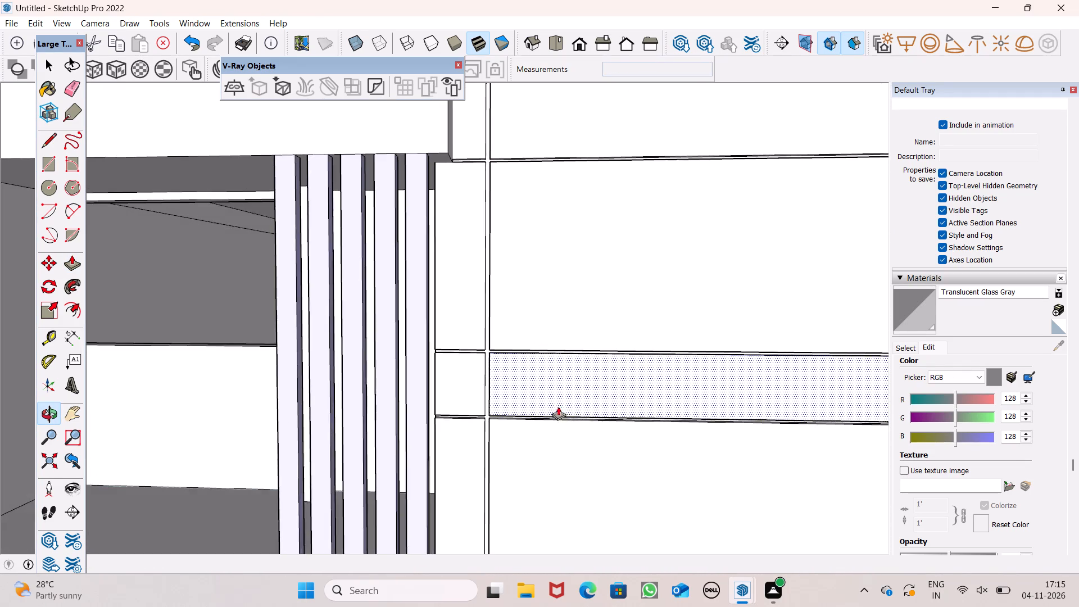
pyautogui.scroll(7, 498, 431)
pyautogui.scroll(-5, 546, 185)
pyautogui.scroll(1, 538, 264)
pyautogui.moveTo(538, 264); pyautogui.dragTo(388, 311, button='middle')
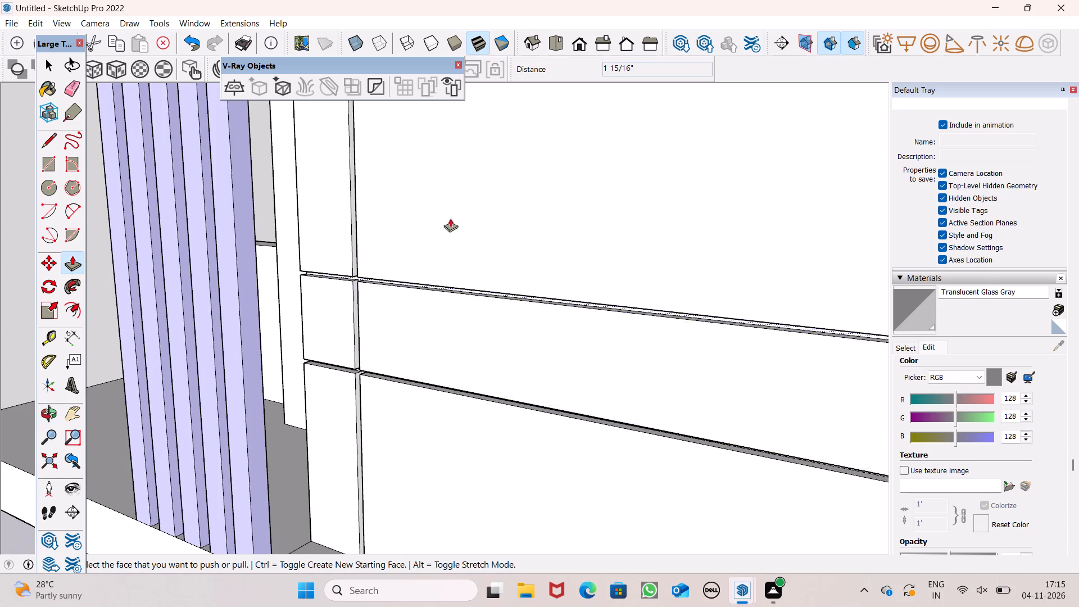
pyautogui.scroll(-4, 457, 211)
pyautogui.scroll(8, 454, 330)
pyautogui.moveTo(400, 325); pyautogui.dragTo(587, 265, button='middle')
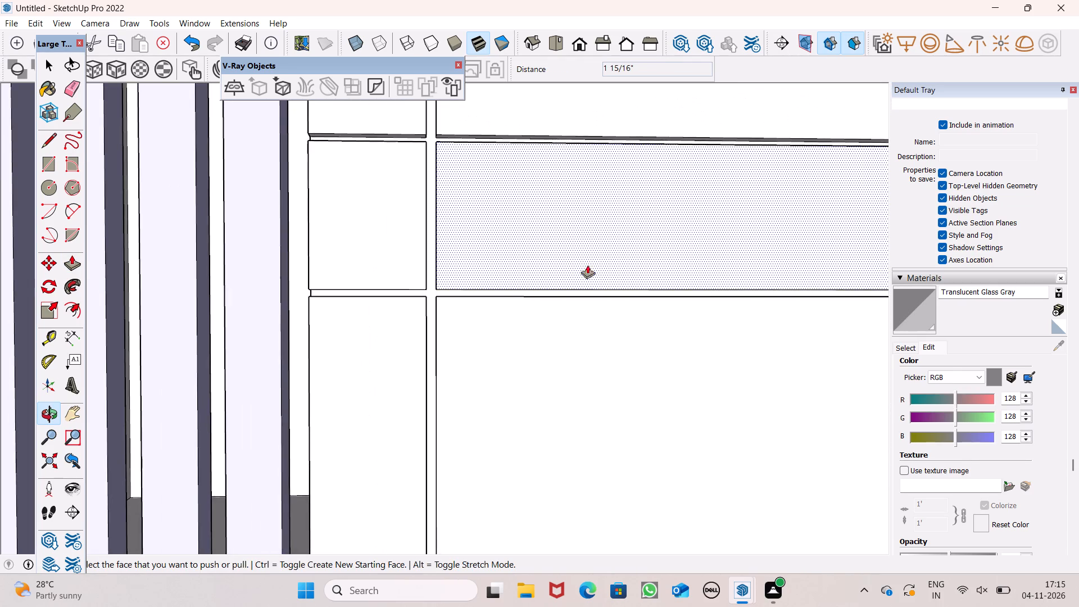
pyautogui.moveTo(587, 265); pyautogui.dragTo(591, 270, button='middle')
pyautogui.scroll(-5, 459, 247)
pyautogui.moveTo(441, 290); pyautogui.dragTo(438, 358, button='middle')
pyautogui.scroll(-3, 472, 288)
pyautogui.moveTo(552, 302); pyautogui.dragTo(518, 405, button='middle')
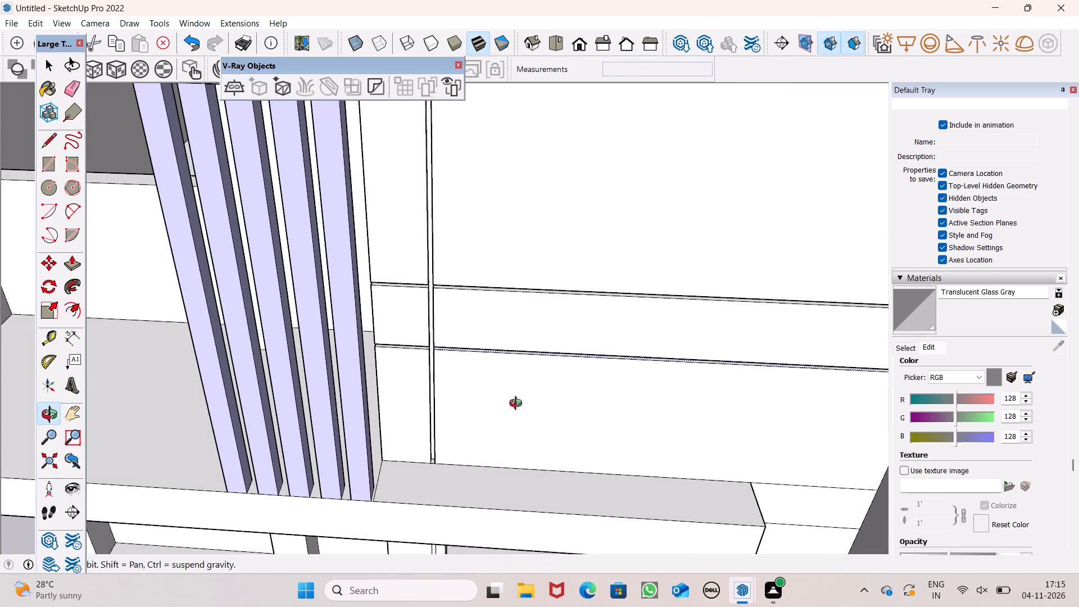
pyautogui.moveTo(518, 405); pyautogui.dragTo(519, 405, button='middle')
pyautogui.press('space')
pyautogui.write('v')
pyautogui.scroll(-5, 483, 289)
pyautogui.scroll(1, 483, 291)
pyautogui.scroll(-3, 484, 314)
pyautogui.scroll(1, 480, 332)
pyautogui.scroll(-1, 478, 337)
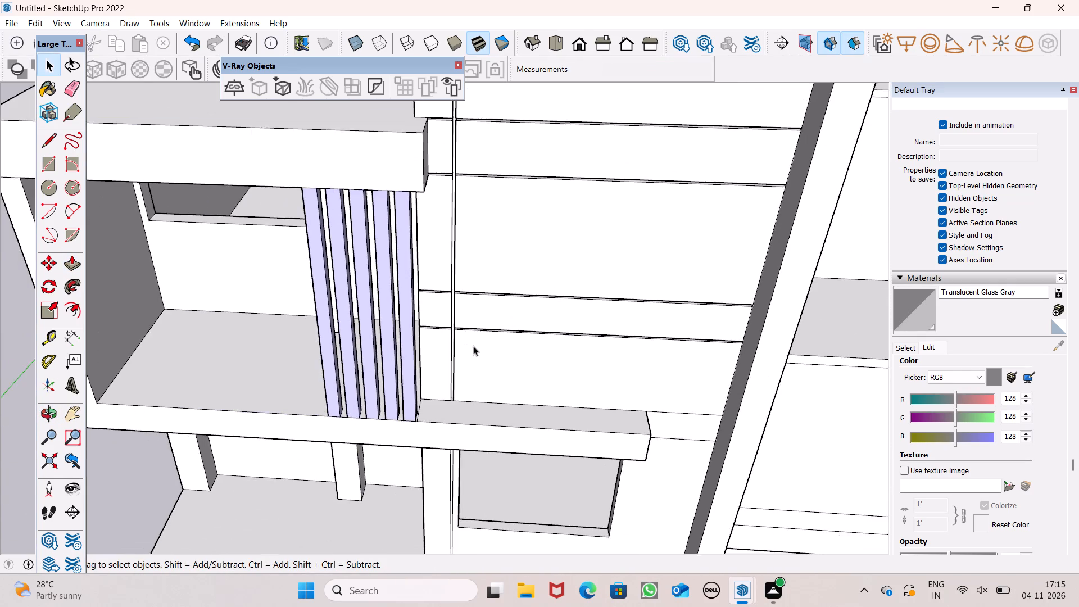
pyautogui.scroll(-5, 473, 342)
pyautogui.moveTo(516, 345); pyautogui.dragTo(550, 214, button='middle')
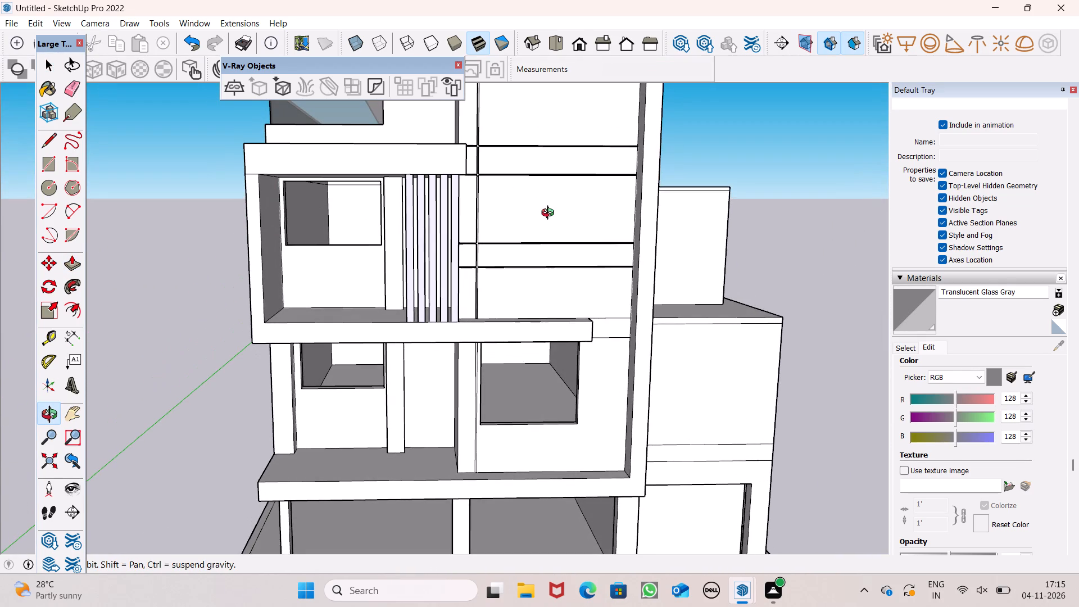
# Examine the recessed horizontal and vertical grooves on the tall block's front facade, including the wall beneath the projecting slab.
pyautogui.moveTo(550, 214); pyautogui.dragTo(453, 324, button='middle')
pyautogui.scroll(2, 419, 174)
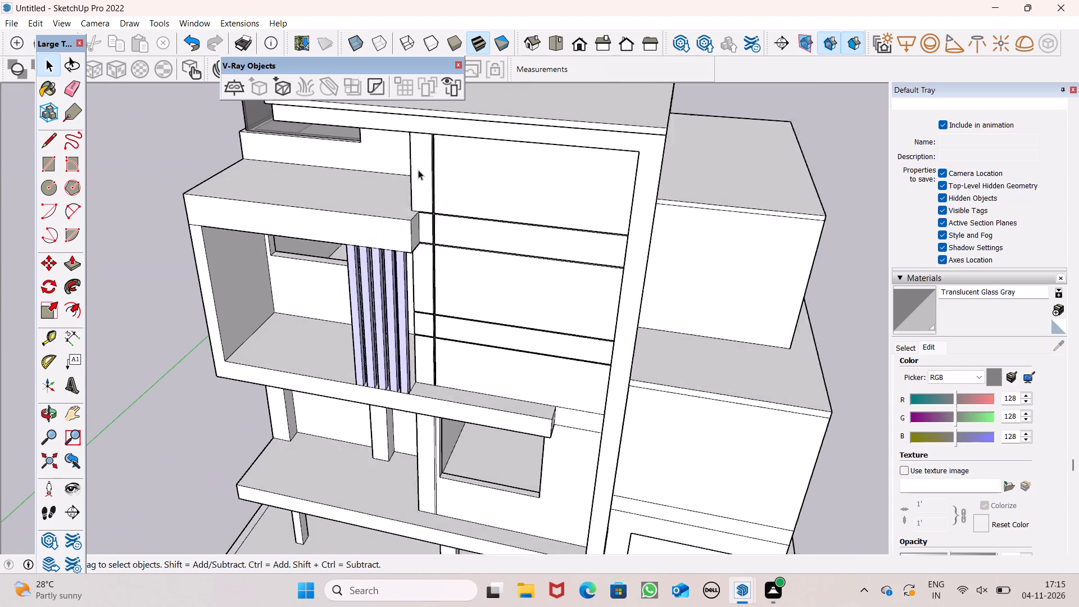
pyautogui.scroll(4, 418, 170)
pyautogui.scroll(1, 505, 251)
pyautogui.moveTo(504, 251); pyautogui.dragTo(570, 162, button='middle')
pyautogui.scroll(1, 588, 162)
pyautogui.scroll(-3, 566, 189)
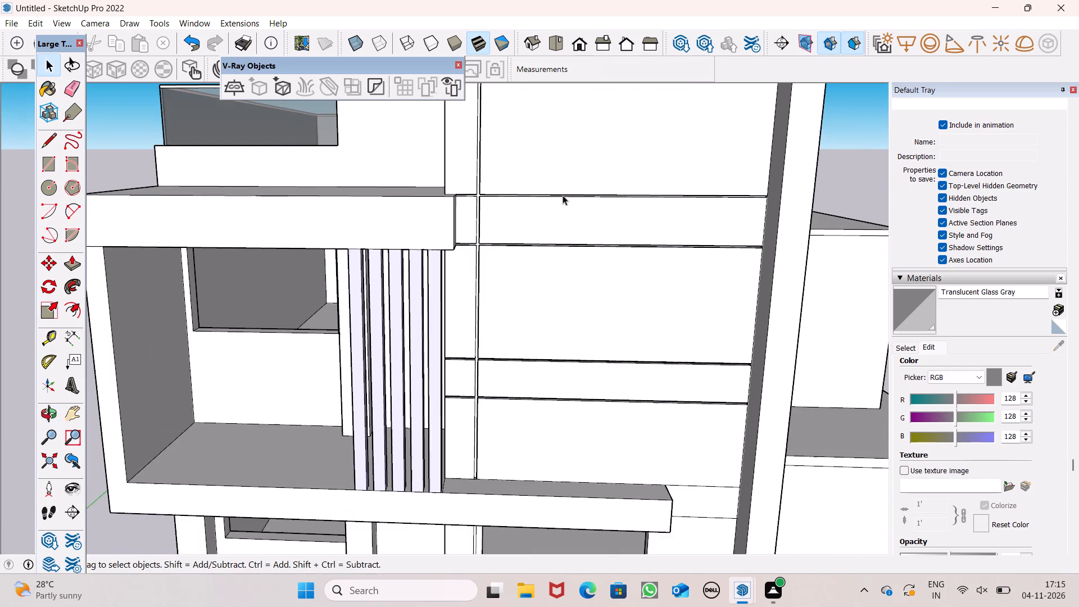
pyautogui.moveTo(589, 245); pyautogui.dragTo(695, 189, button='middle')
pyautogui.scroll(1, 687, 194)
pyautogui.scroll(-2, 510, 228)
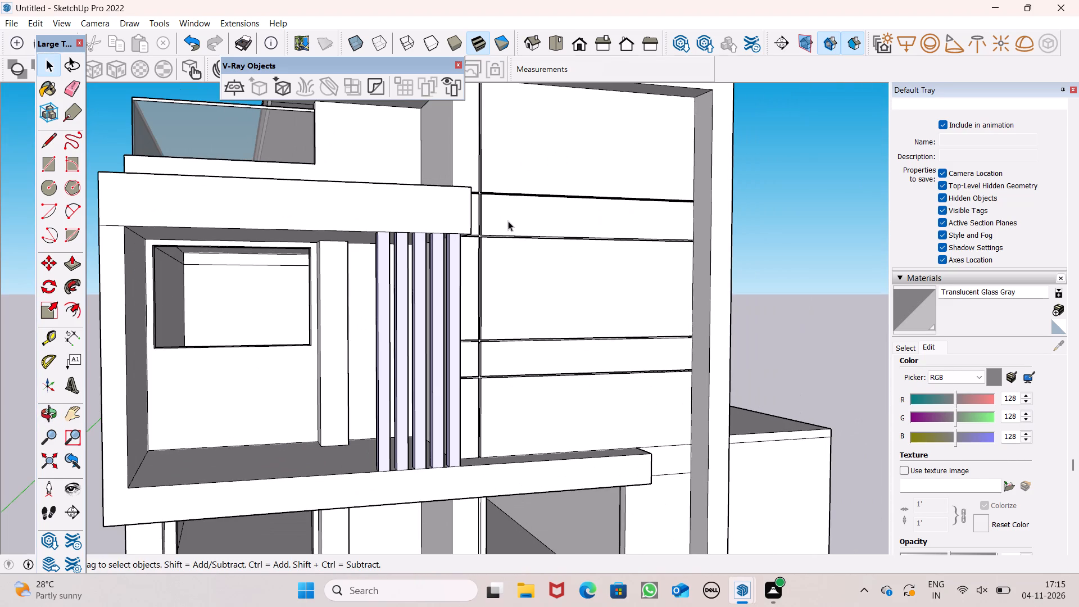
pyautogui.scroll(-3, 555, 334)
pyautogui.moveTo(574, 371); pyautogui.dragTo(451, 327, button='middle')
pyautogui.scroll(-3, 351, 272)
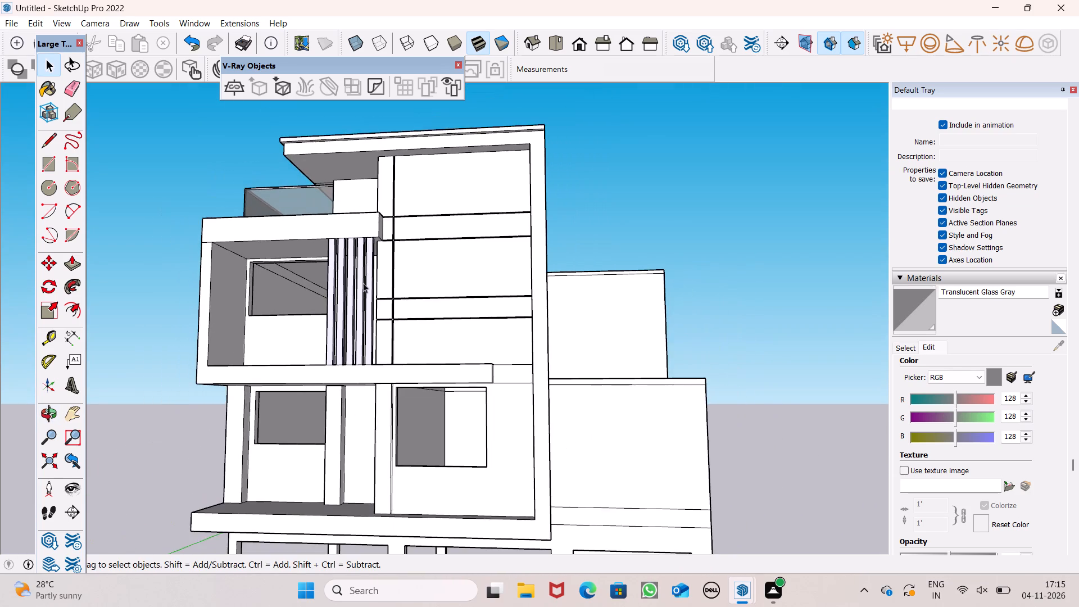
pyautogui.moveTo(435, 319); pyautogui.dragTo(500, 302, button='middle')
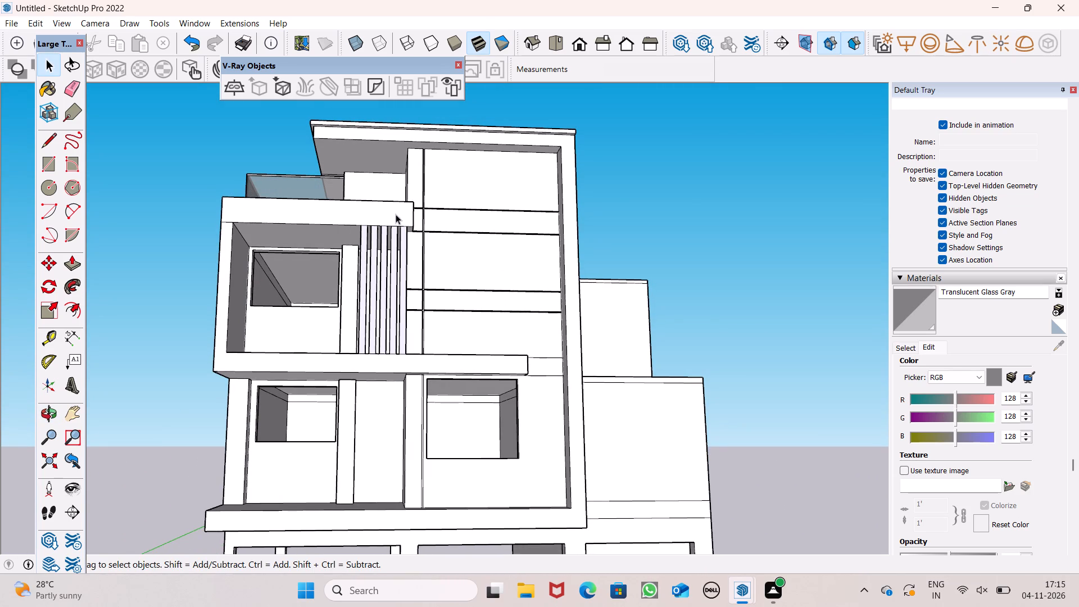
pyautogui.moveTo(511, 239); pyautogui.dragTo(523, 318, button='middle')
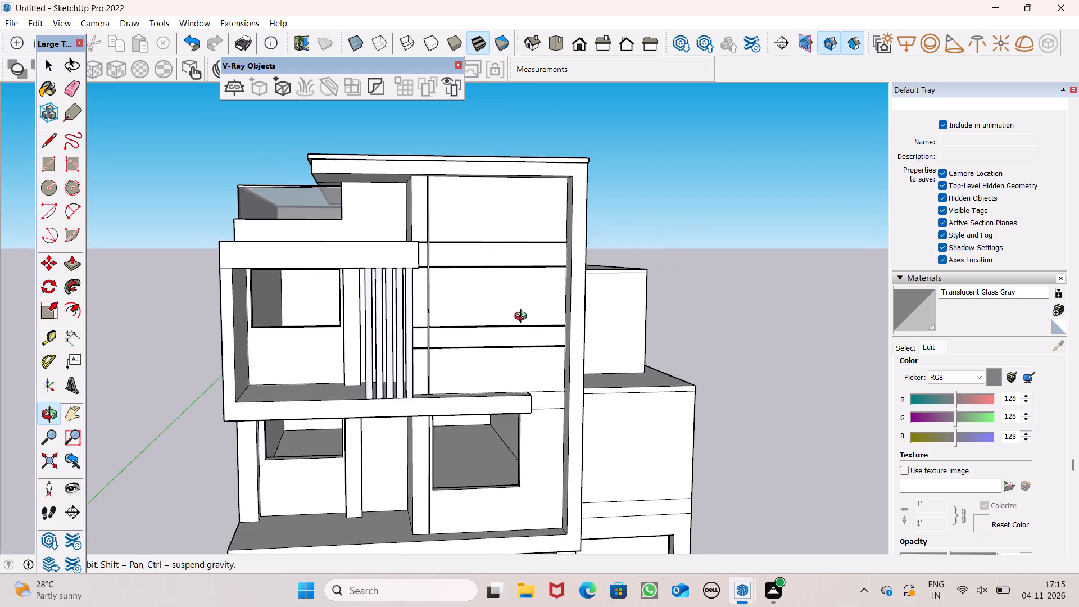
pyautogui.moveTo(523, 318); pyautogui.dragTo(503, 388, button='middle')
pyautogui.scroll(7, 411, 388)
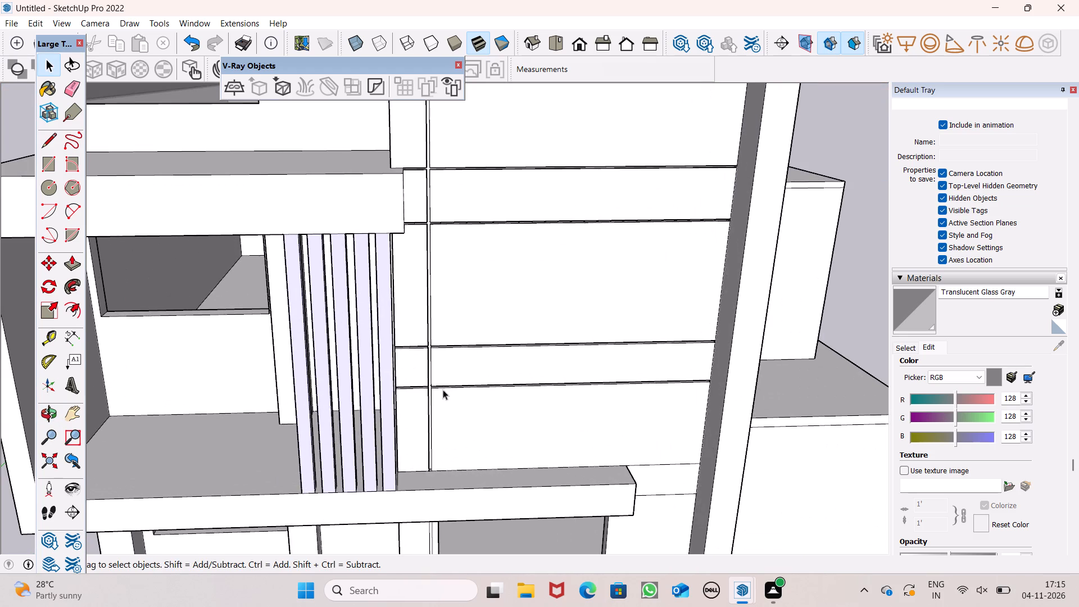
pyautogui.moveTo(403, 407); pyautogui.dragTo(372, 404, button='middle')
pyautogui.moveTo(461, 403); pyautogui.dragTo(424, 369, button='middle')
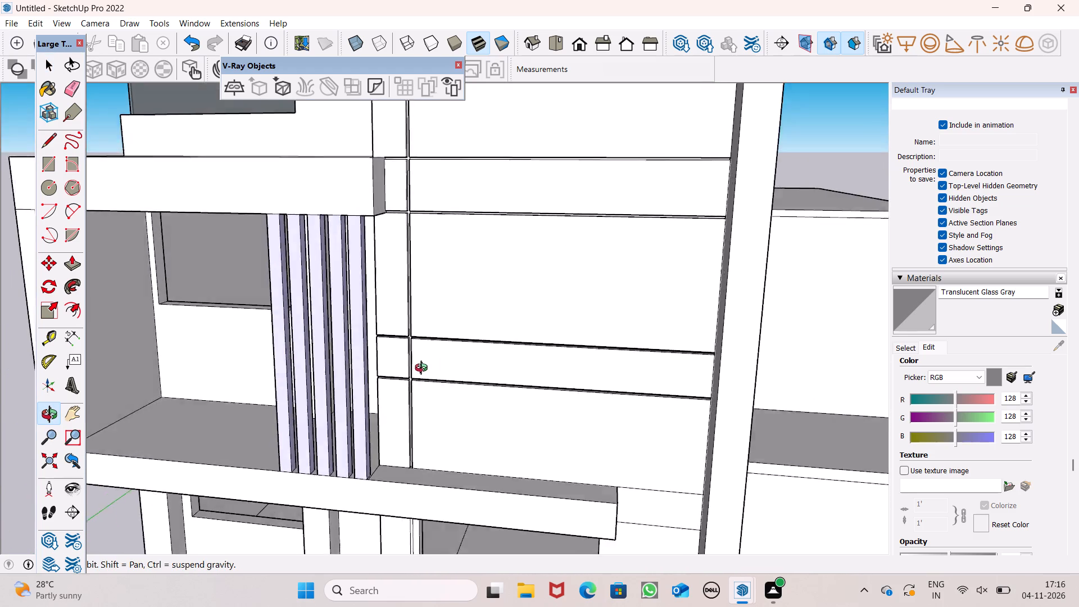
pyautogui.moveTo(424, 369); pyautogui.dragTo(492, 319, button='middle')
pyautogui.scroll(8, 468, 319)
pyautogui.scroll(-4, 458, 321)
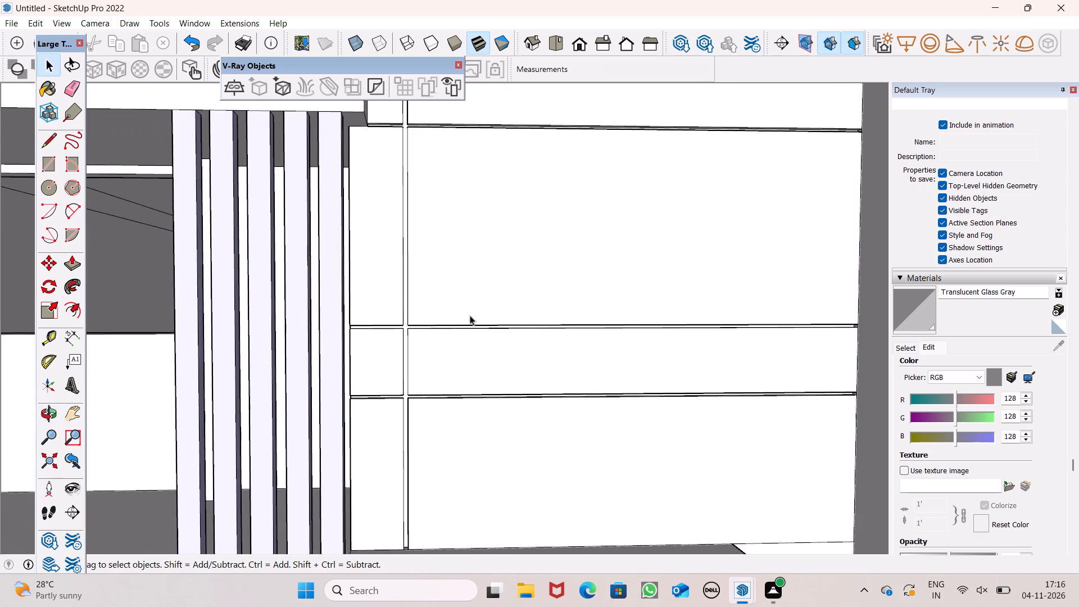
pyautogui.scroll(-2, 464, 292)
pyautogui.moveTo(475, 330); pyautogui.dragTo(510, 447, button='middle')
pyautogui.scroll(-4, 442, 327)
pyautogui.moveTo(457, 369); pyautogui.dragTo(424, 386, button='middle')
pyautogui.scroll(1, 421, 378)
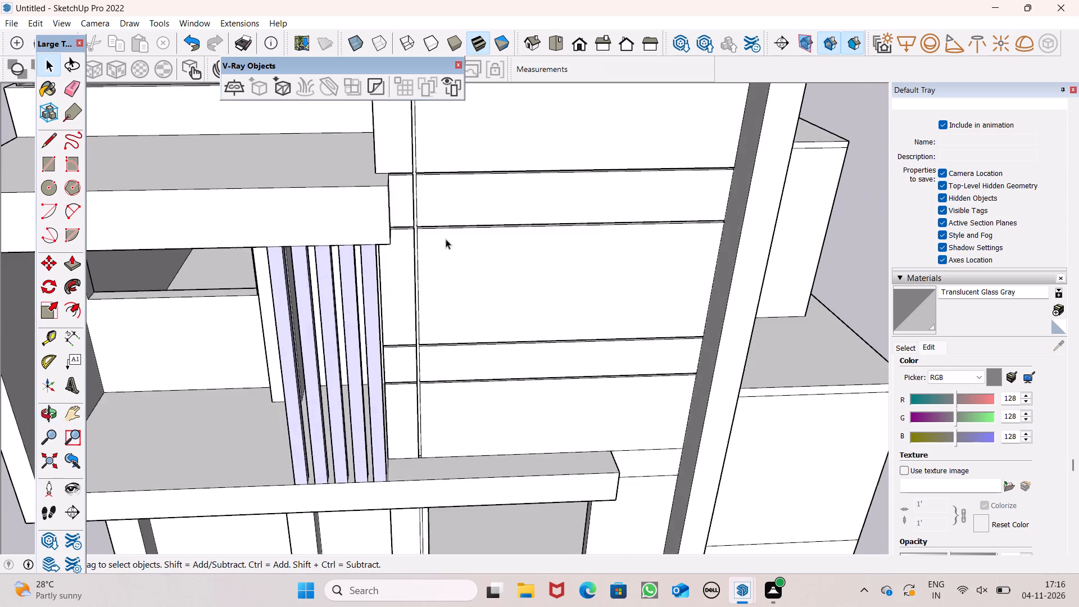
pyautogui.scroll(-5, 446, 251)
pyautogui.scroll(-6, 500, 206)
pyautogui.moveTo(510, 250); pyautogui.dragTo(464, 243, button='middle')
pyautogui.scroll(6, 496, 302)
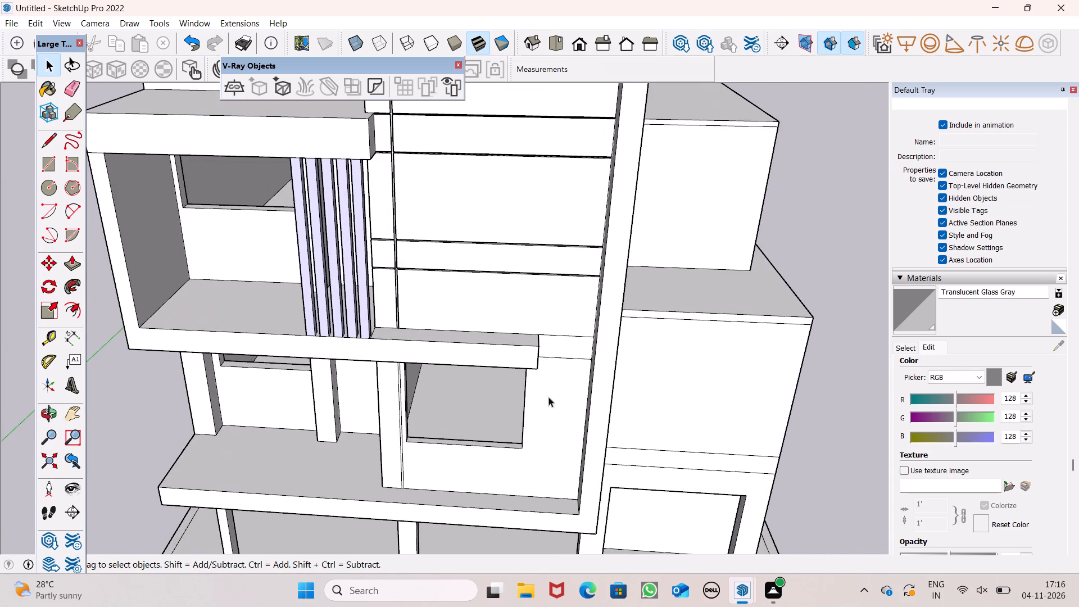
pyautogui.moveTo(561, 408); pyautogui.dragTo(575, 317, button='middle')
pyautogui.scroll(1, 575, 326)
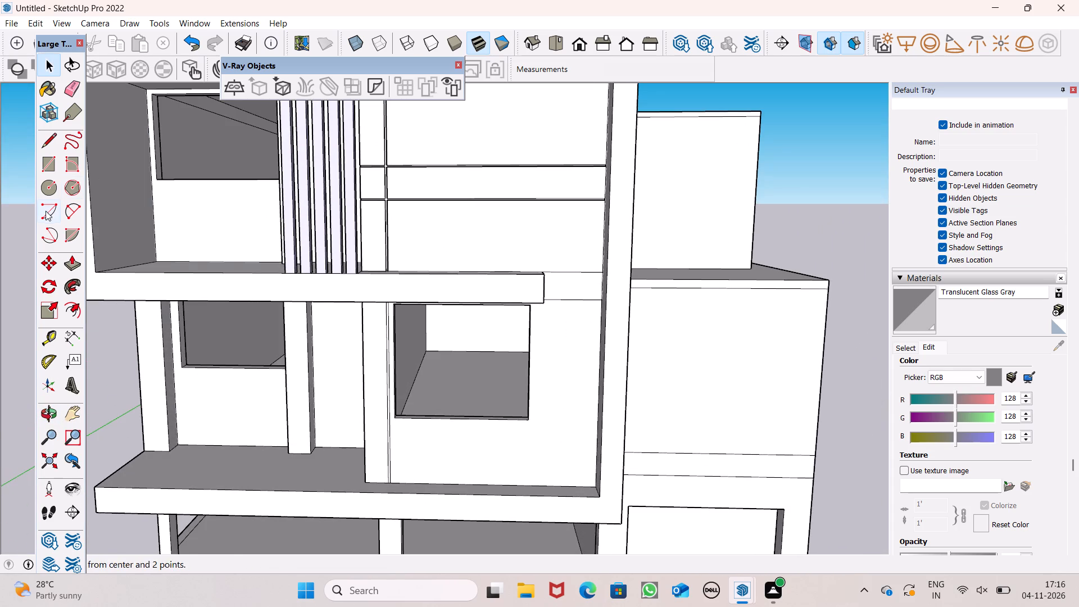
# Push the narrow vertical strip beside the window below the projecting slab about 2 3/4" into the facade.
pyautogui.click(69, 266)
pyautogui.moveTo(369, 395); pyautogui.dragTo(364, 431, button='middle')
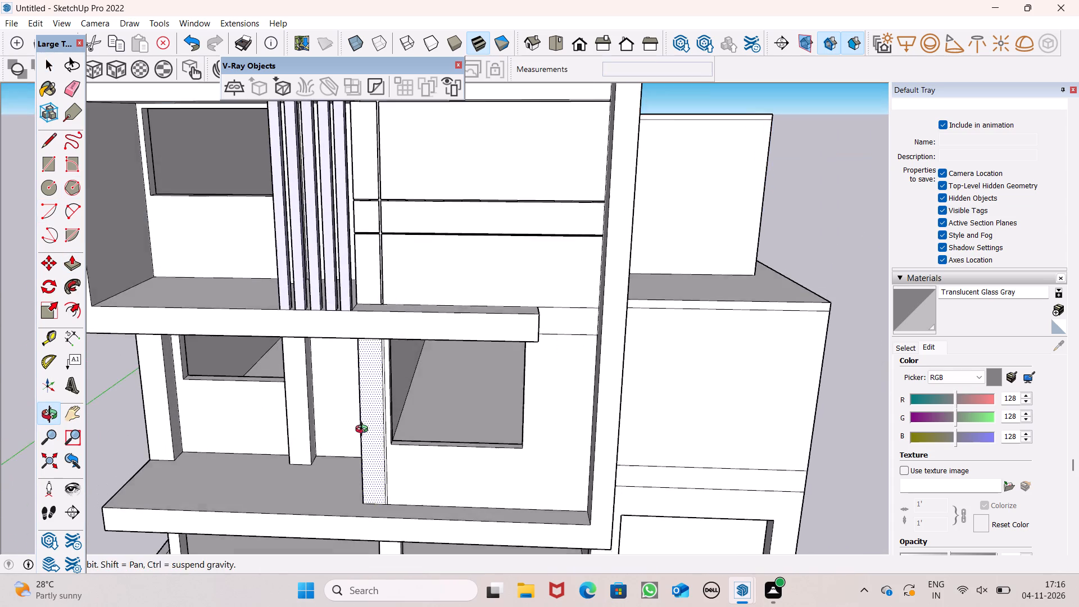
pyautogui.moveTo(364, 431); pyautogui.dragTo(365, 429, button='middle')
pyautogui.scroll(1, 377, 368)
pyautogui.scroll(-1, 382, 360)
pyautogui.scroll(11, 382, 360)
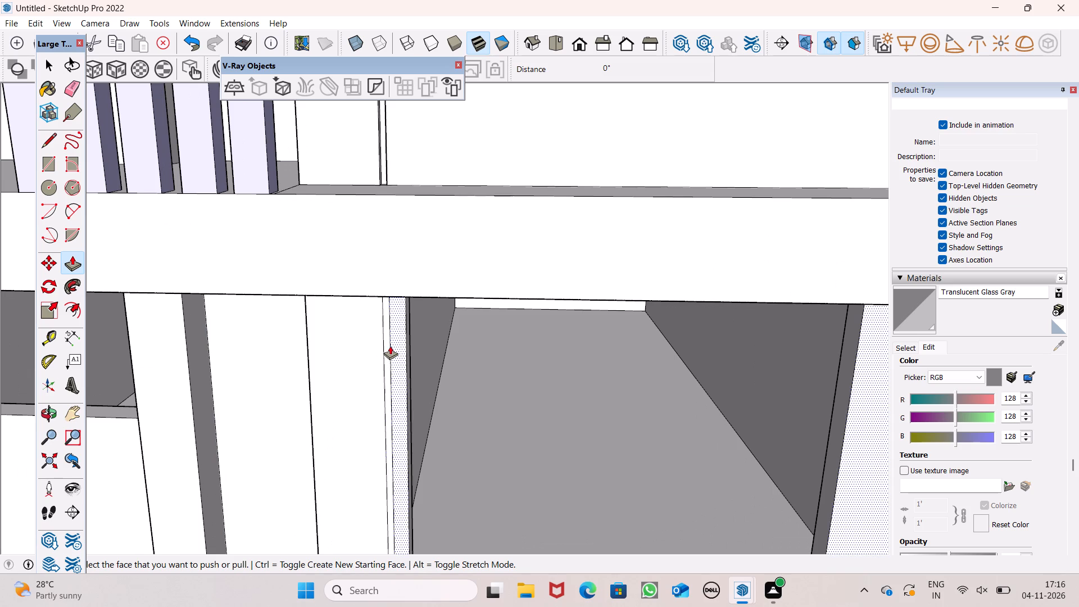
pyautogui.click(388, 348)
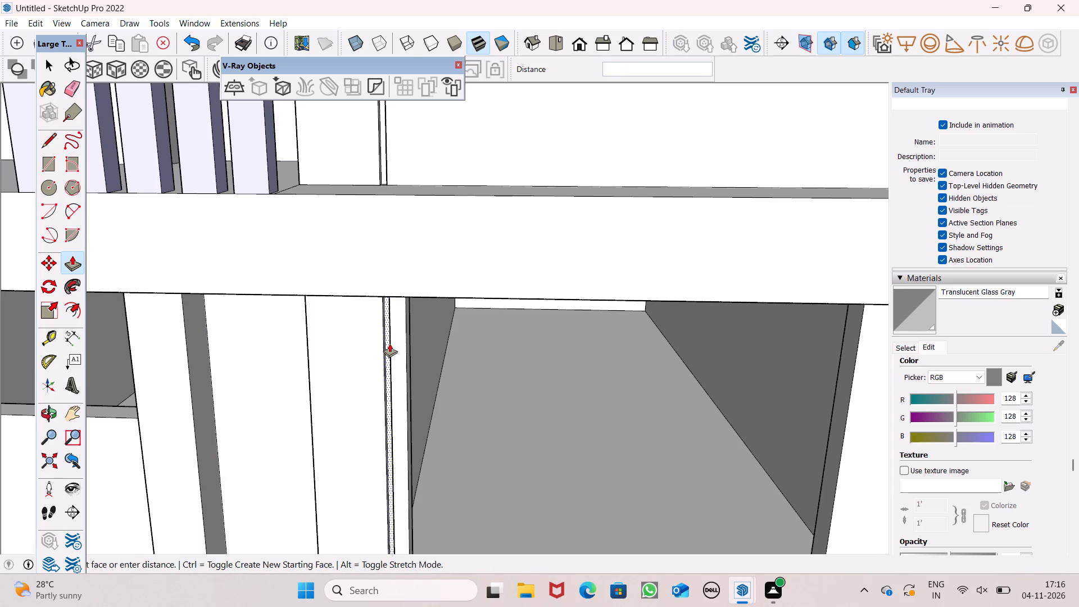
pyautogui.scroll(-6, 346, 336)
pyautogui.scroll(1, 334, 342)
pyautogui.scroll(-3, 334, 342)
pyautogui.scroll(1, 645, 313)
pyautogui.scroll(-2, 435, 301)
pyautogui.scroll(4, 614, 296)
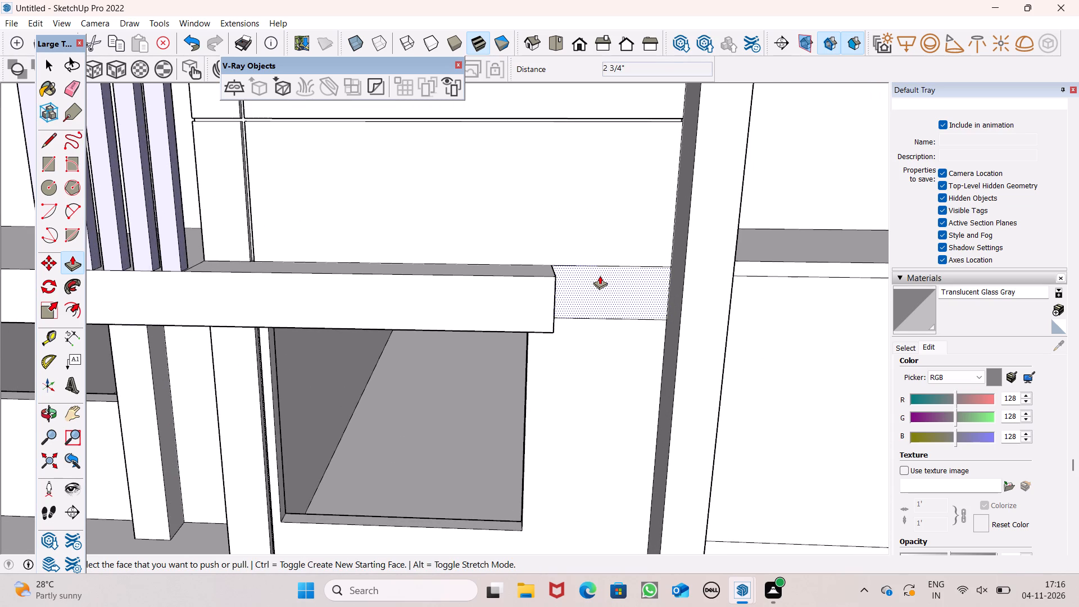
# Examine the lower vertical groove beside the window and the plain band beyond the projecting slab's end.
pyautogui.scroll(-6, 510, 229)
pyautogui.scroll(-4, 513, 181)
pyautogui.moveTo(474, 229); pyautogui.dragTo(511, 166, button='middle')
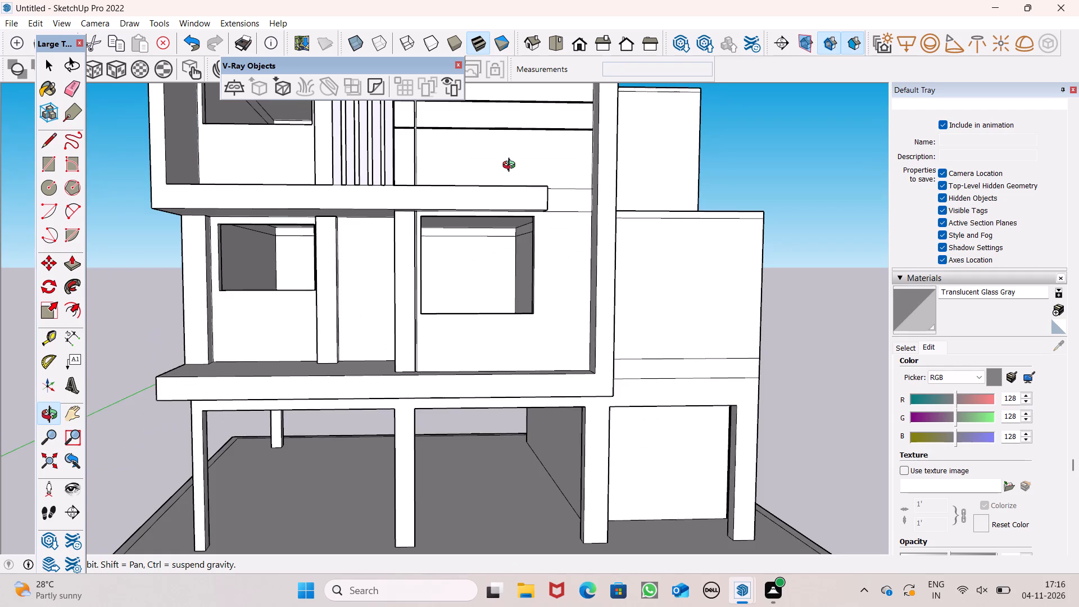
pyautogui.moveTo(511, 166); pyautogui.dragTo(407, 283, button='middle')
pyautogui.scroll(9, 367, 297)
pyautogui.scroll(-1, 350, 326)
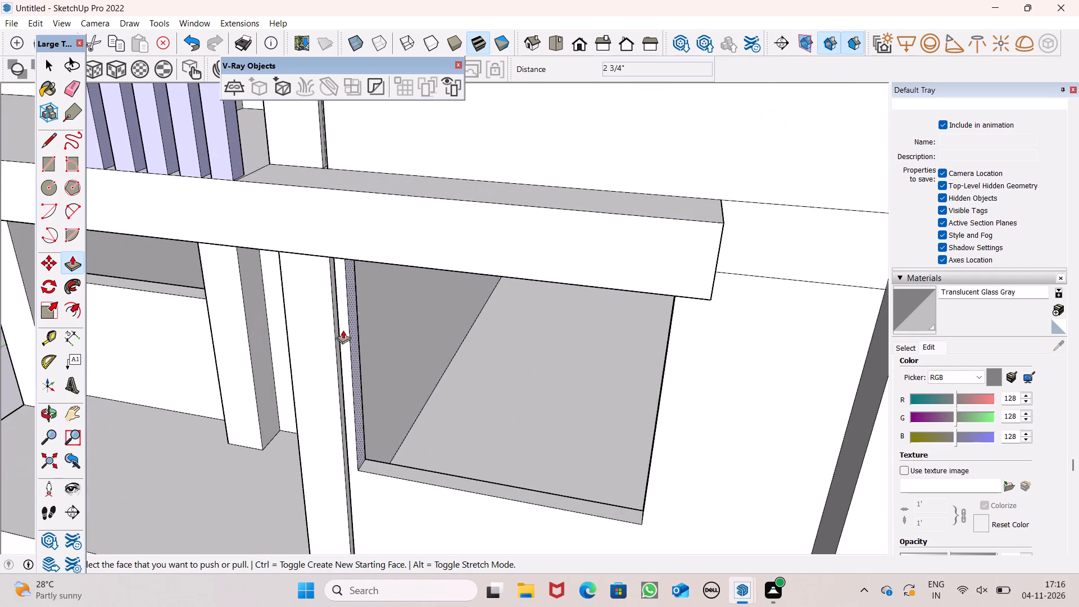
pyautogui.moveTo(330, 341); pyautogui.dragTo(378, 328, button='middle')
pyautogui.scroll(-6, 326, 315)
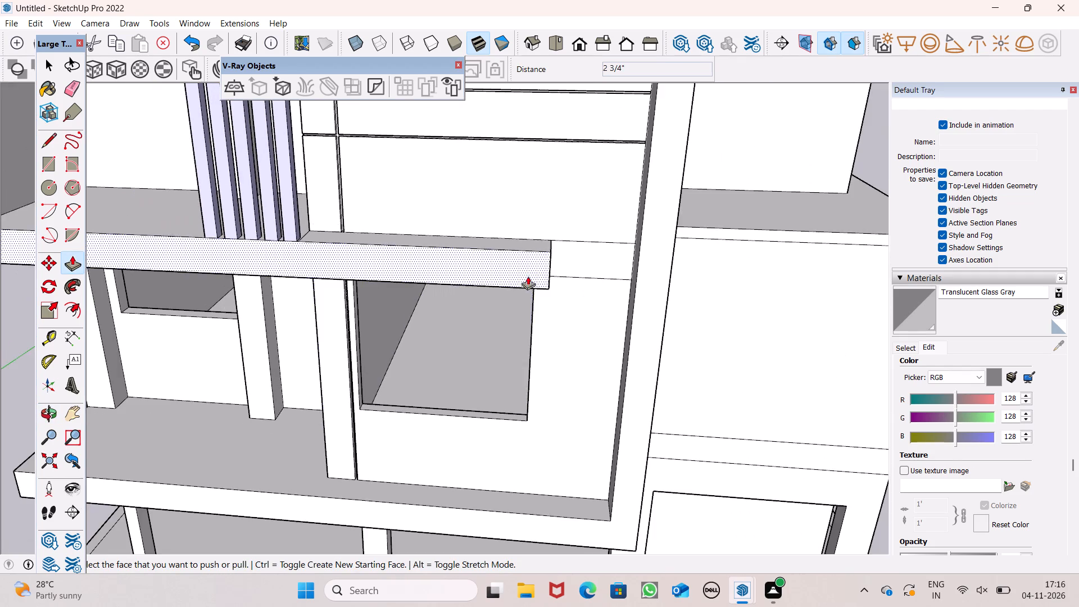
pyautogui.scroll(5, 597, 246)
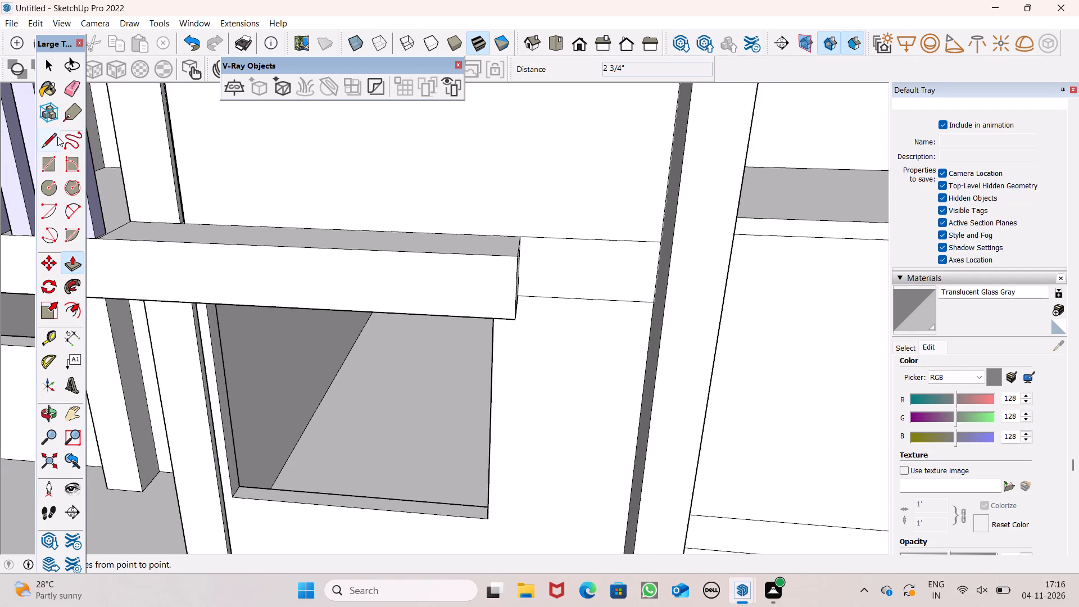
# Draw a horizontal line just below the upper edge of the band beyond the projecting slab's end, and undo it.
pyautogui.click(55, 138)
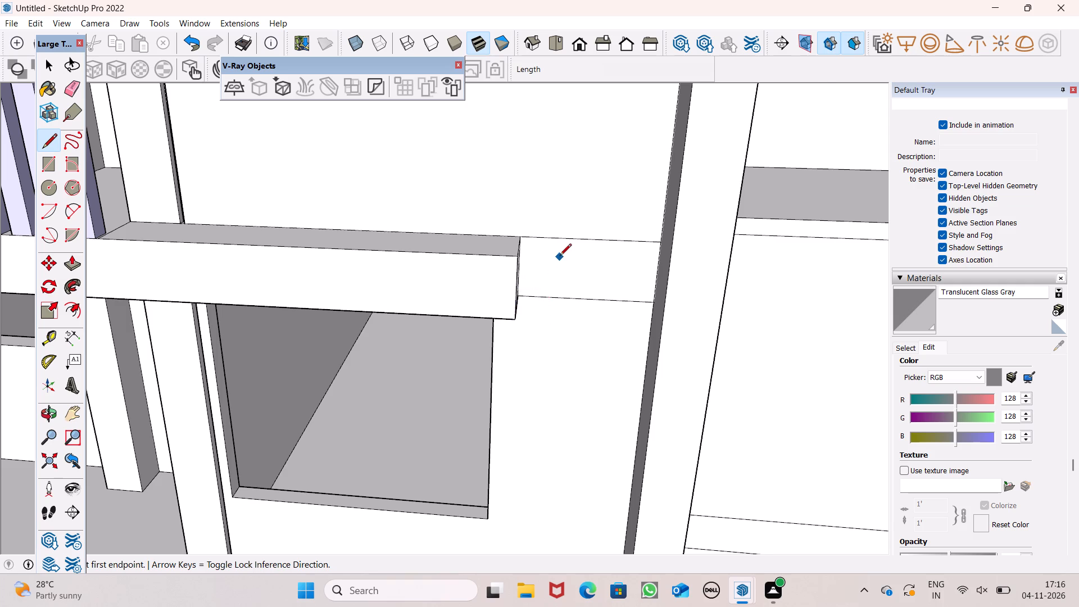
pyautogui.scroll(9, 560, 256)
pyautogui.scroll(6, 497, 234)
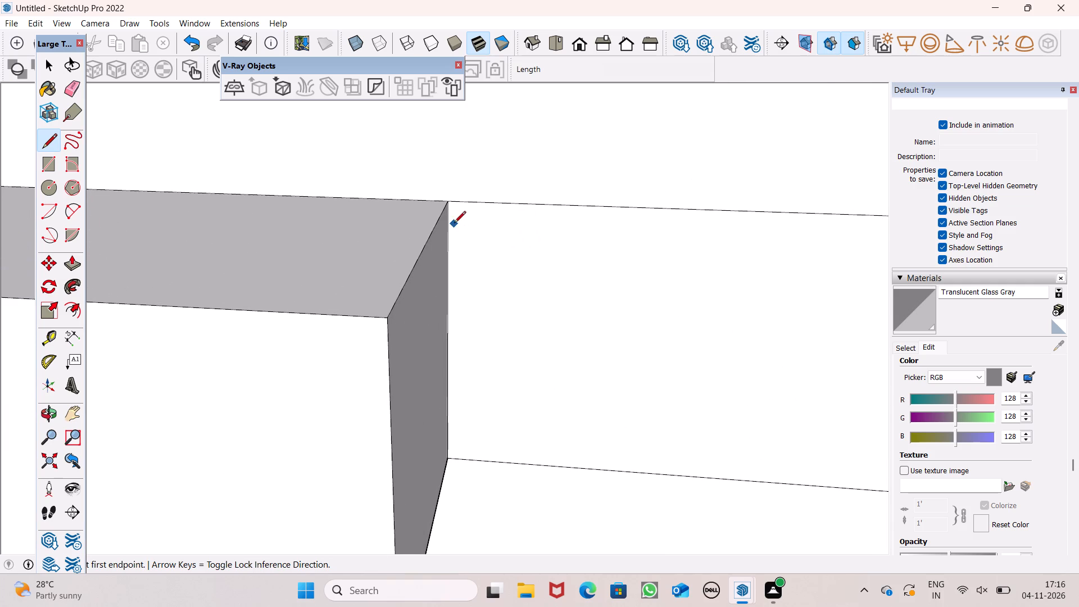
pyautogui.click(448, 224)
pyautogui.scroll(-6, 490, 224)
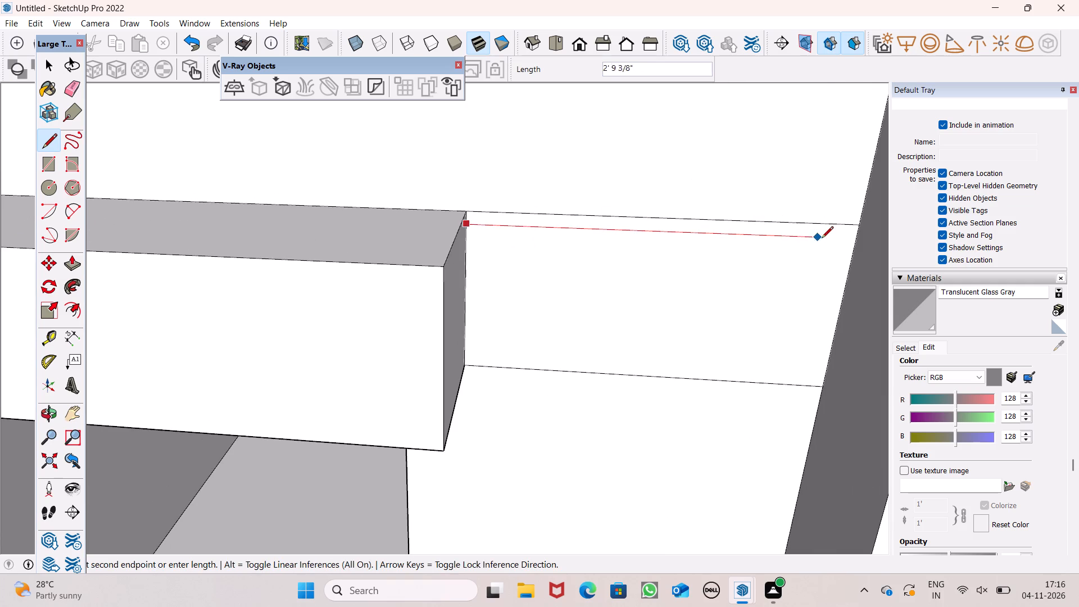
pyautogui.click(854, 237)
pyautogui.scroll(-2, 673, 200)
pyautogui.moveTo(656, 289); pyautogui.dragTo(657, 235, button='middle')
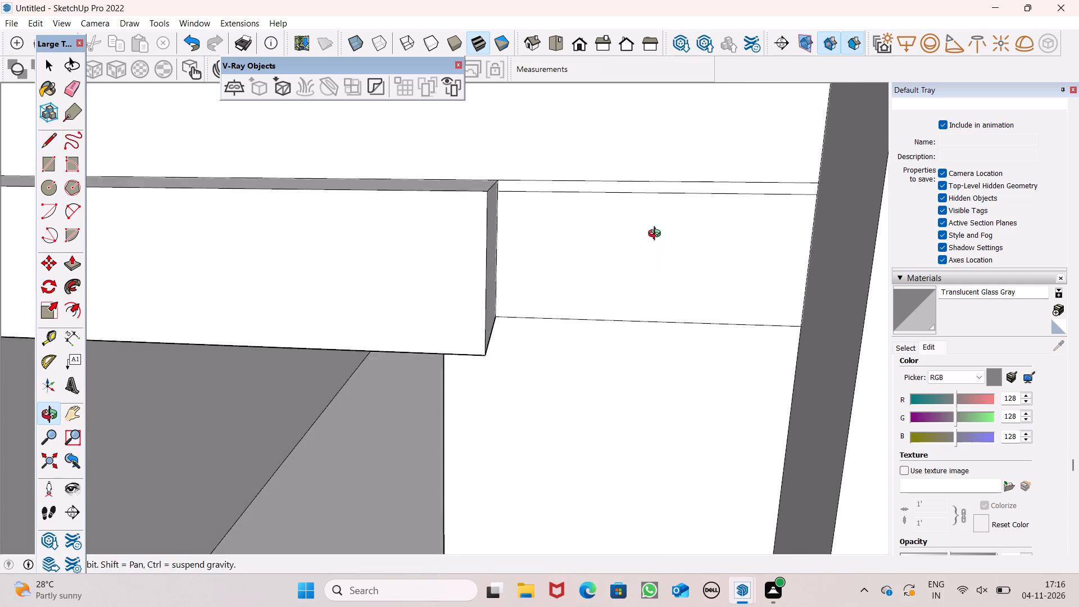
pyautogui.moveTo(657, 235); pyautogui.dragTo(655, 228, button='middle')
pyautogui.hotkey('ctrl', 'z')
# Draw a line about 3' 11/16" long across the band beyond the slab's end, just below its upper edge.
pyautogui.scroll(5, 566, 206)
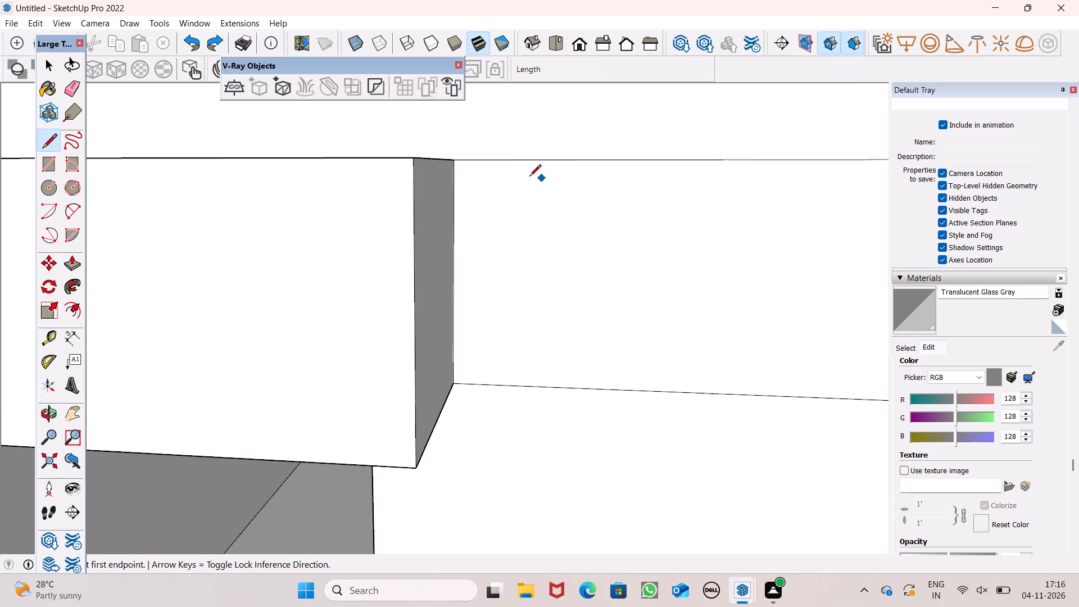
pyautogui.scroll(-5, 430, 188)
pyautogui.scroll(3, 525, 156)
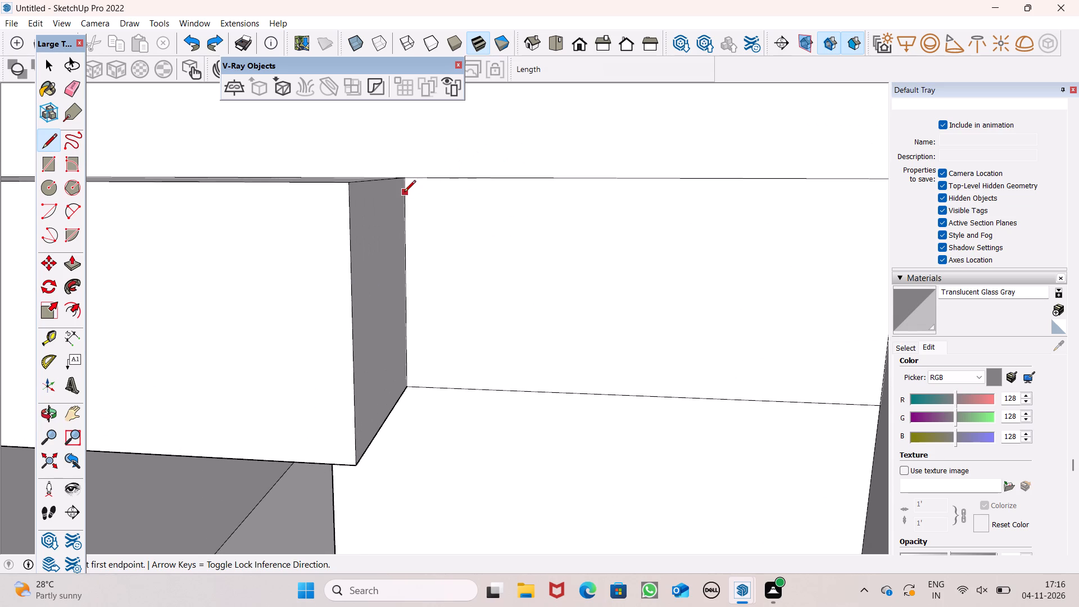
pyautogui.click(405, 191)
pyautogui.scroll(1, 425, 215)
pyautogui.scroll(-3, 425, 215)
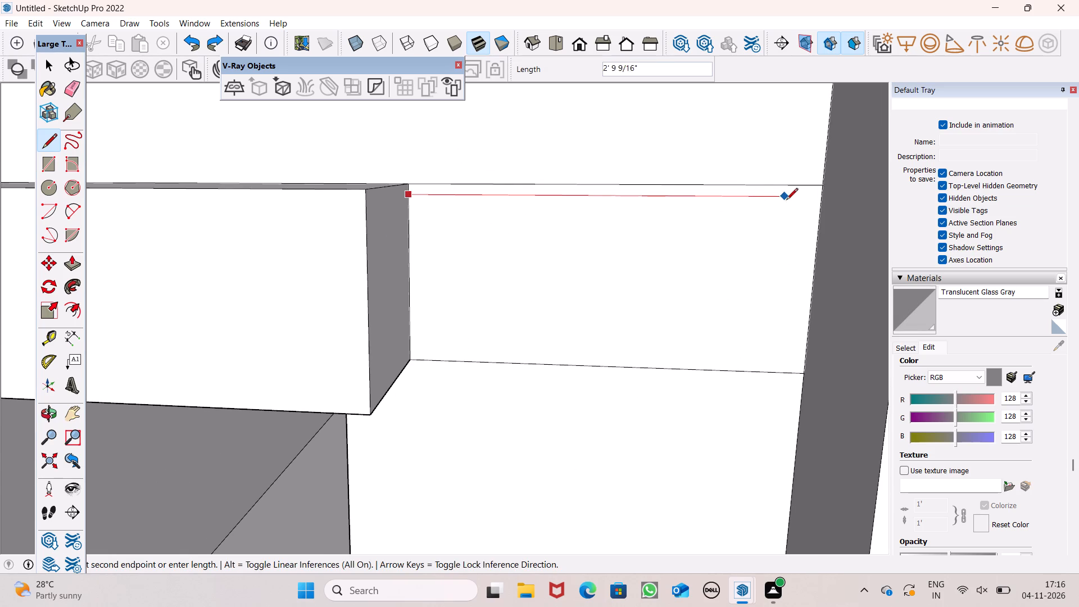
pyautogui.click(822, 196)
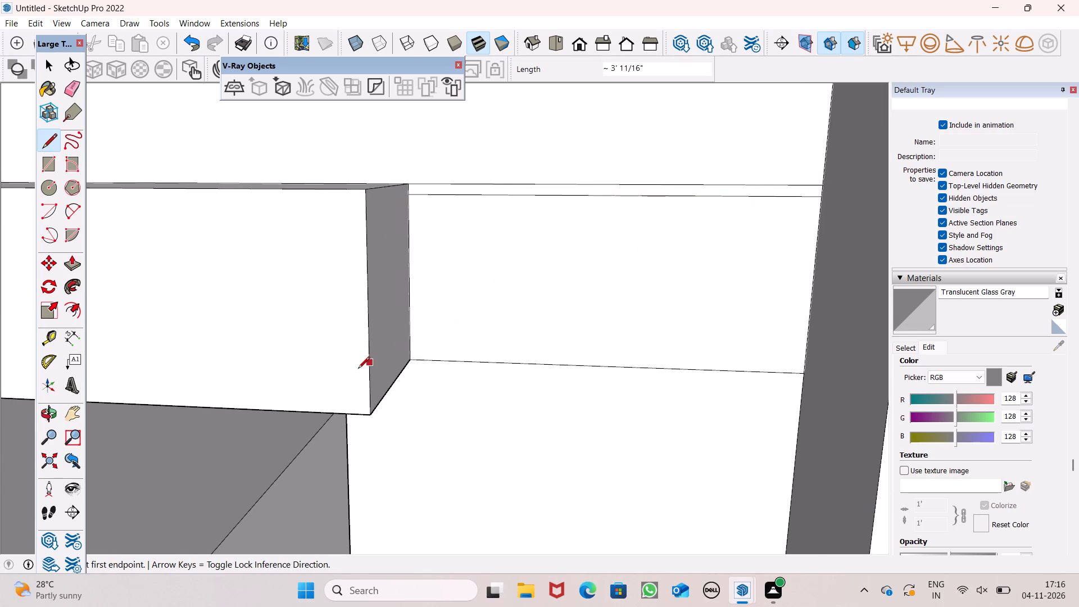
# Draw a line about 3' 11/16" long across the same band, just above its lower edge.
pyautogui.scroll(7, 407, 348)
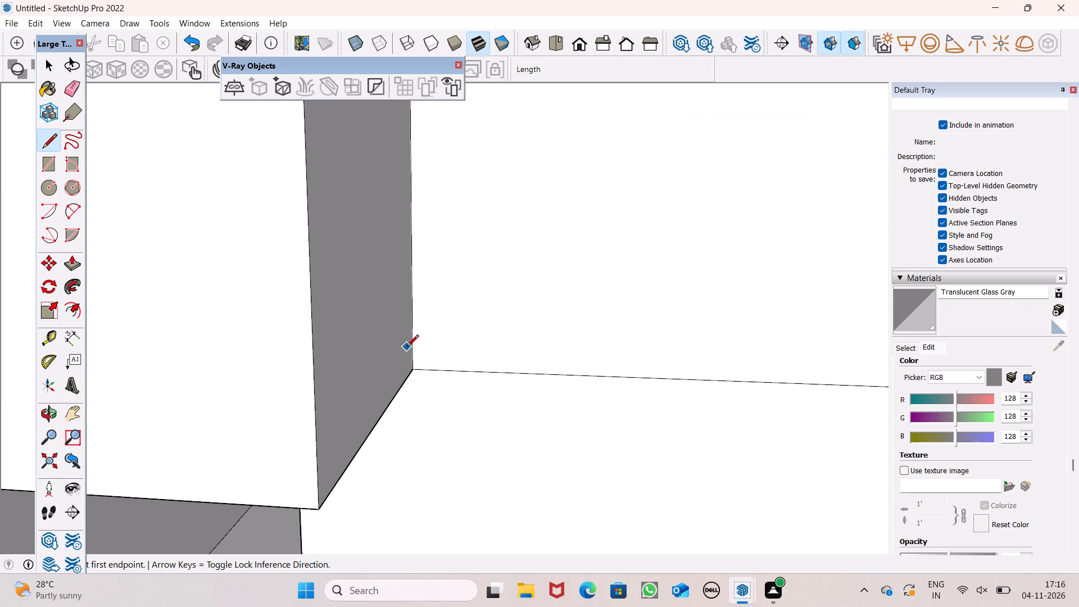
pyautogui.click(414, 362)
pyautogui.scroll(-3, 532, 343)
pyautogui.scroll(-6, 586, 337)
pyautogui.scroll(-4, 527, 334)
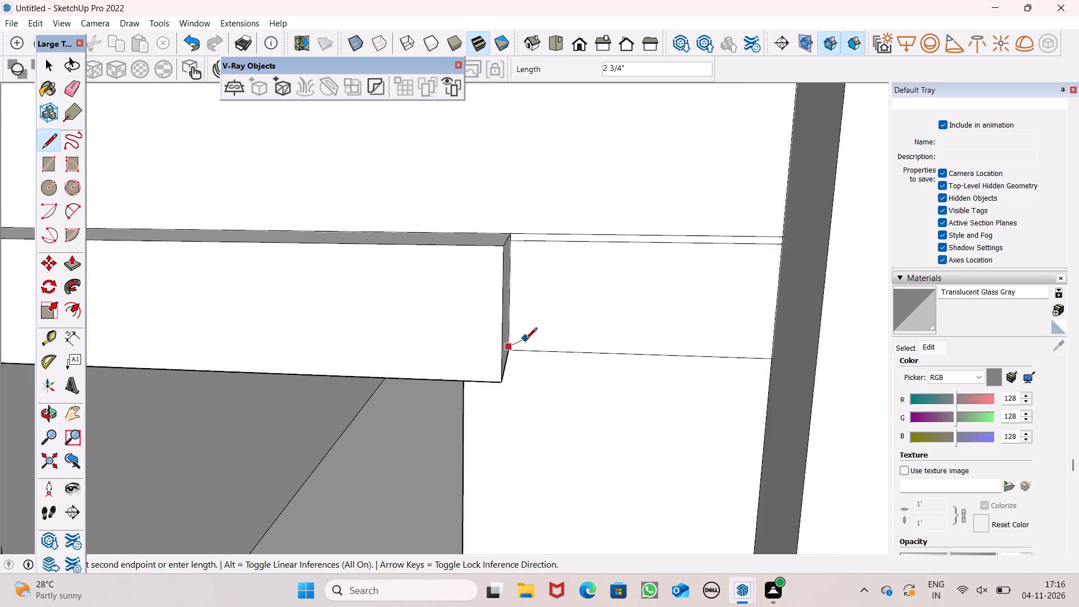
pyautogui.scroll(-1, 525, 340)
pyautogui.scroll(6, 720, 342)
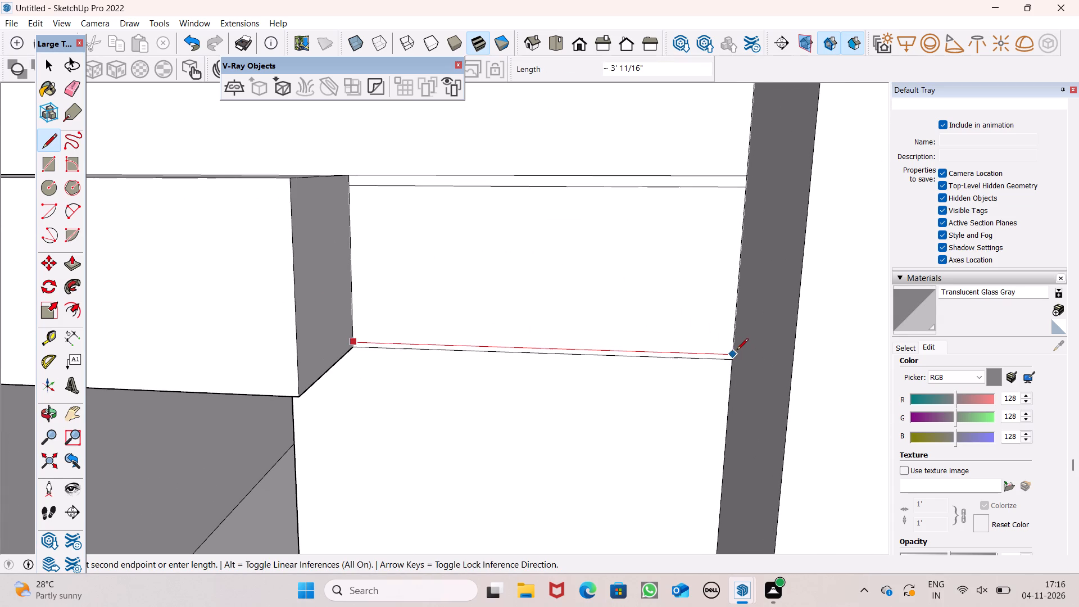
pyautogui.click(735, 348)
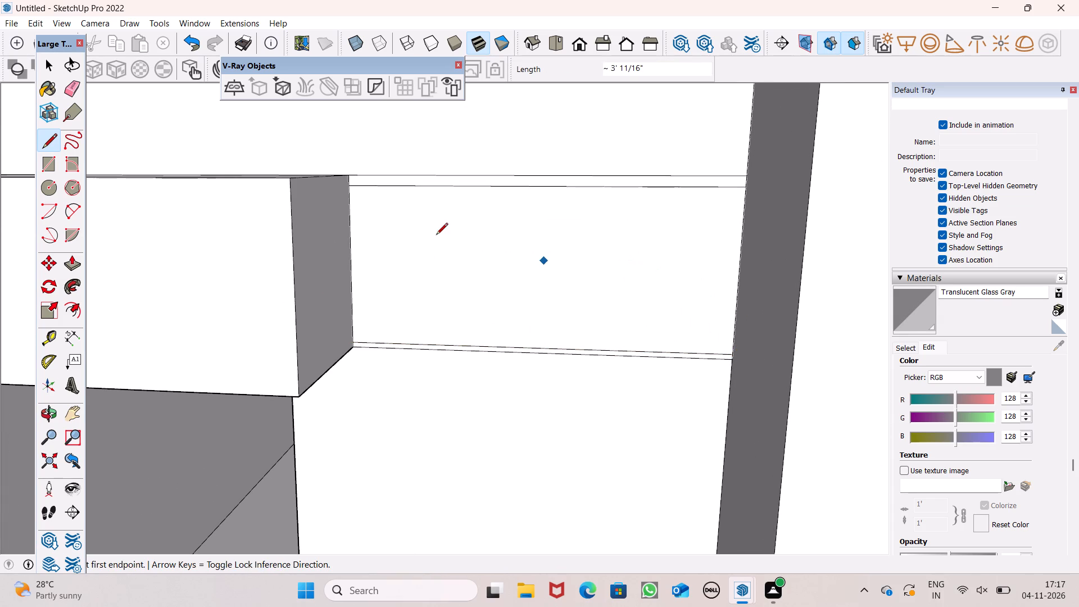
# Move the upper line on the band beyond the slab's end about 5/16" closer to the band's upper edge.
pyautogui.press('space')
pyautogui.scroll(4, 405, 187)
pyautogui.click(408, 185)
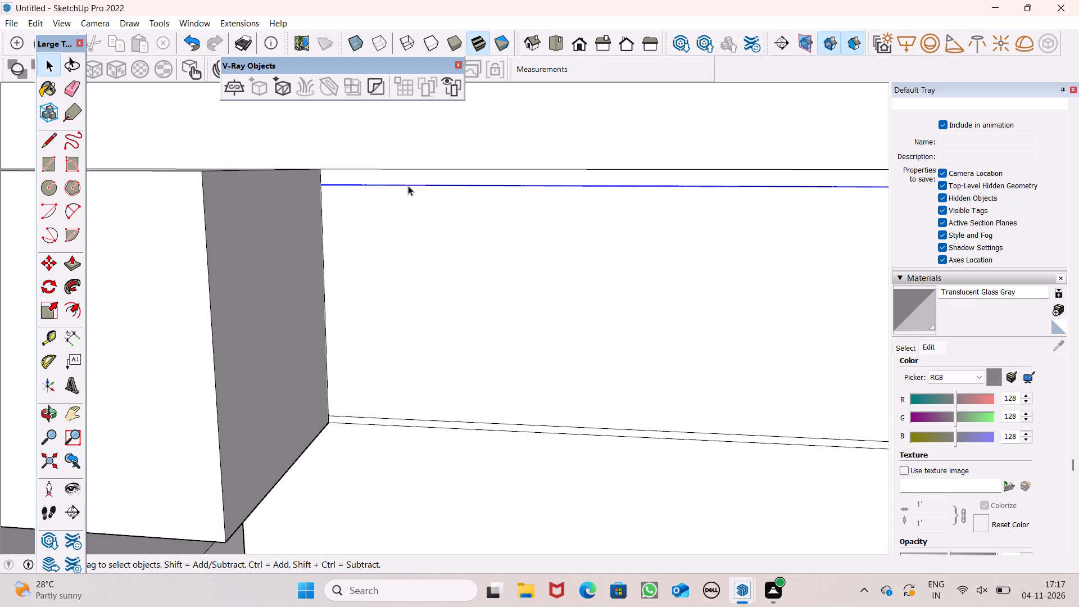
pyautogui.scroll(-8, 408, 190)
pyautogui.scroll(1, 562, 124)
pyautogui.press(',')
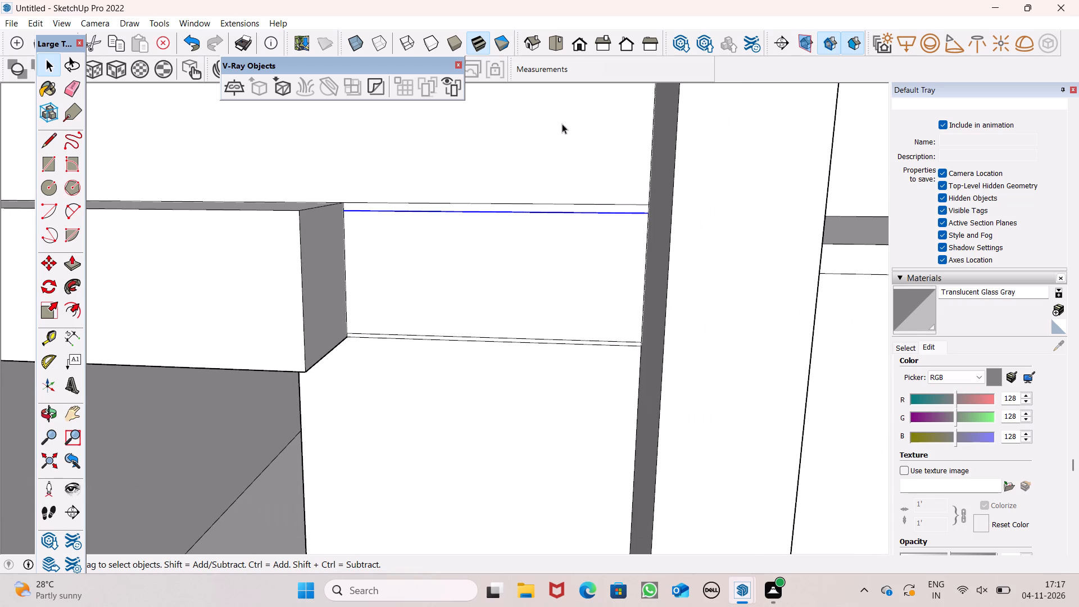
pyautogui.press('BackSpace')
pyautogui.press('m')
pyautogui.press('Return')
pyautogui.scroll(5, 562, 124)
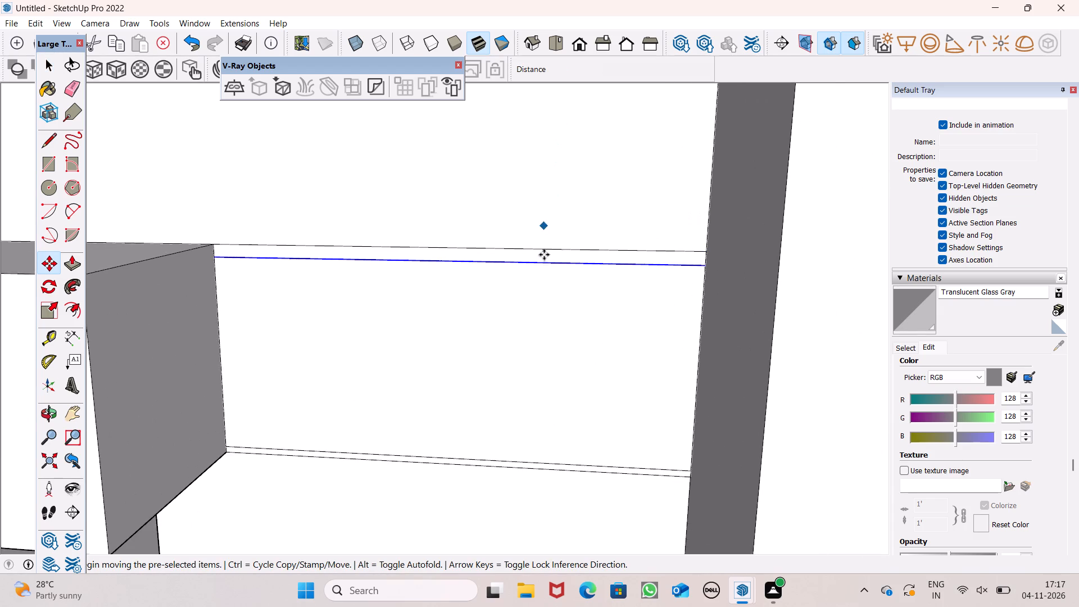
pyautogui.scroll(1, 544, 255)
pyautogui.scroll(5, 677, 251)
pyautogui.moveTo(691, 275); pyautogui.dragTo(699, 264)
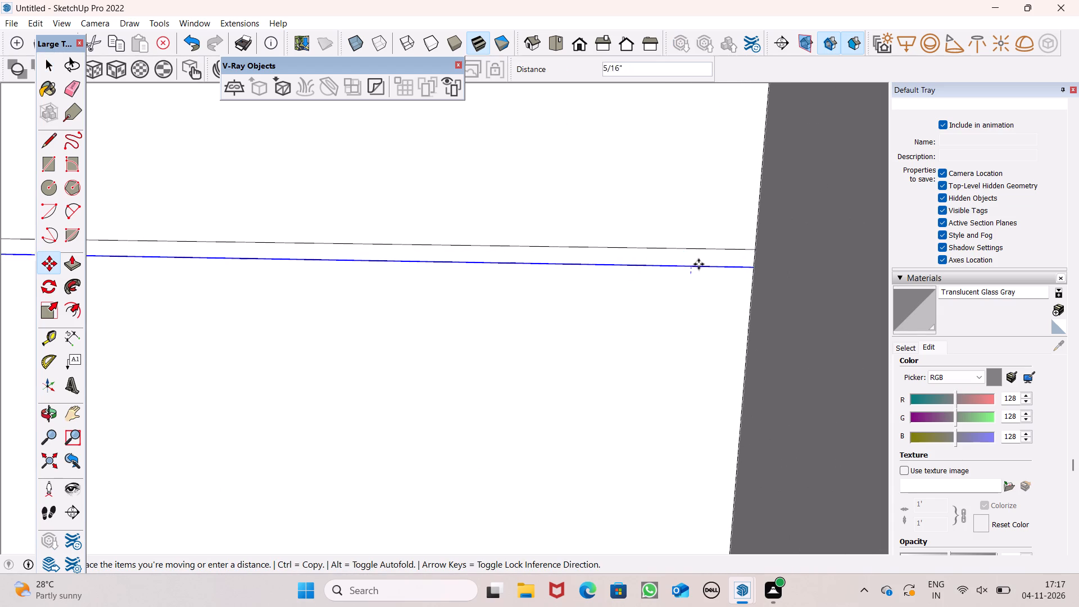
pyautogui.moveTo(699, 264); pyautogui.dragTo(701, 263)
pyautogui.scroll(-3, 741, 173)
pyautogui.press('space')
pyautogui.scroll(-7, 711, 203)
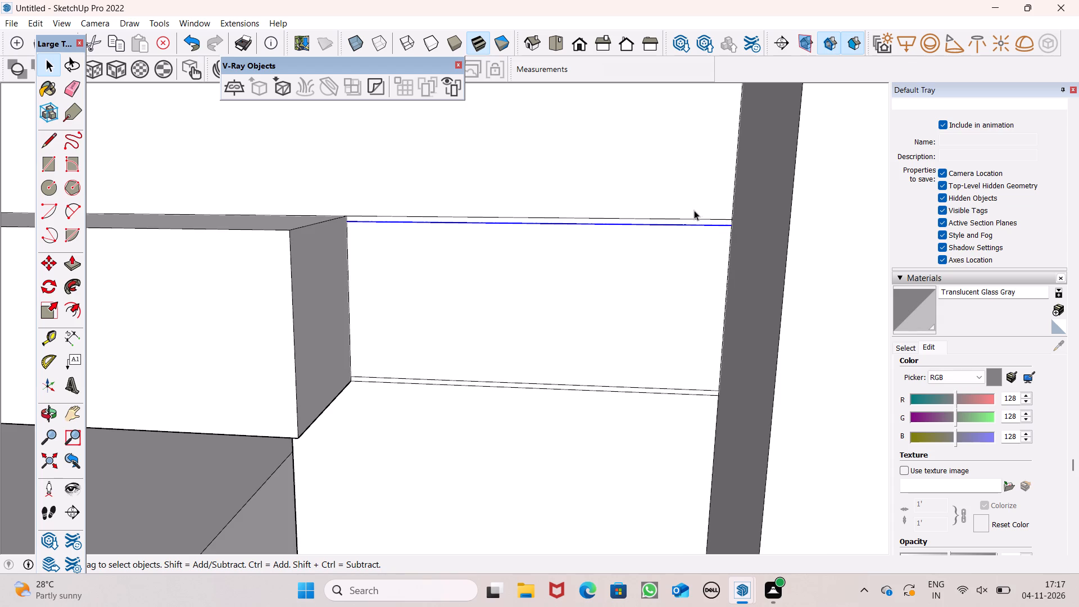
pyautogui.scroll(-6, 686, 228)
pyautogui.scroll(-4, 495, 217)
pyautogui.scroll(-6, 451, 255)
pyautogui.scroll(-6, 497, 261)
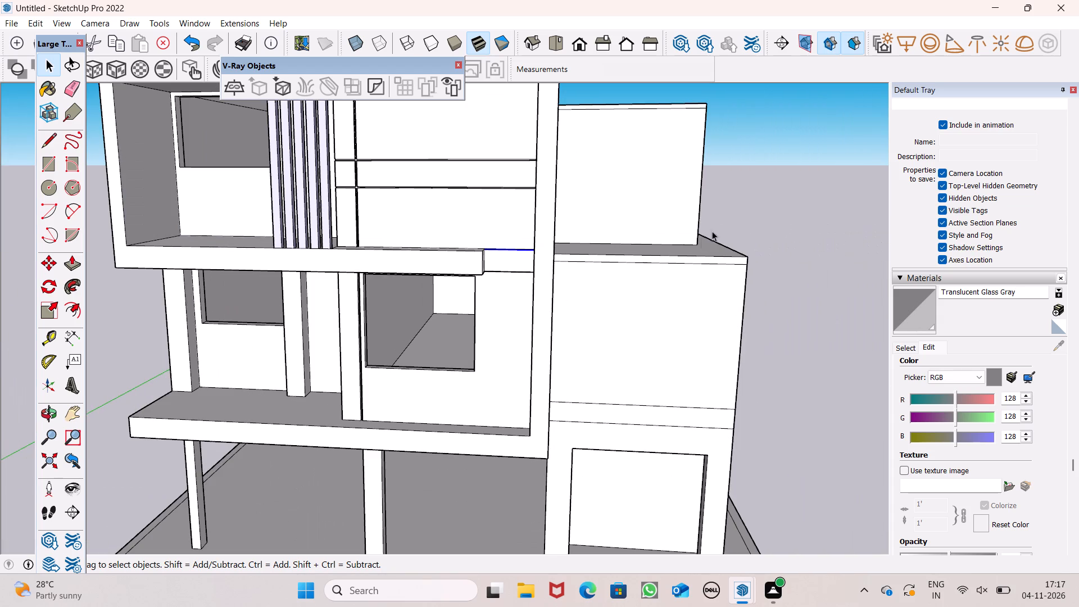
pyautogui.click(805, 197)
# Push the thin upper strip of the band beyond the slab's end inward 1 1/8" to form a groove.
pyautogui.scroll(9, 578, 218)
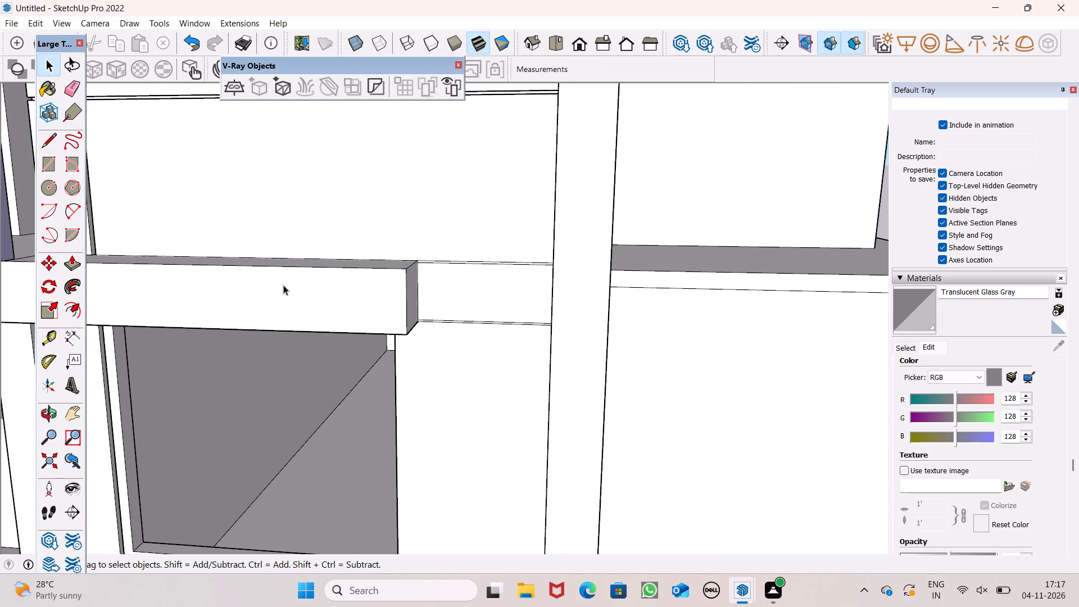
pyautogui.scroll(5, 342, 248)
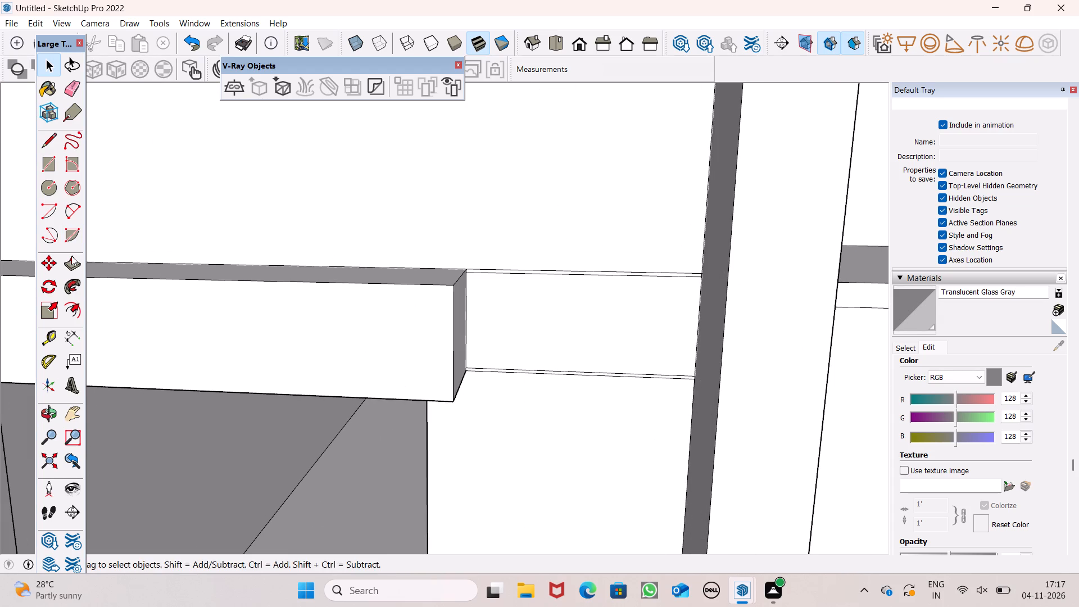
pyautogui.click(71, 262)
pyautogui.scroll(7, 493, 262)
pyautogui.scroll(2, 415, 296)
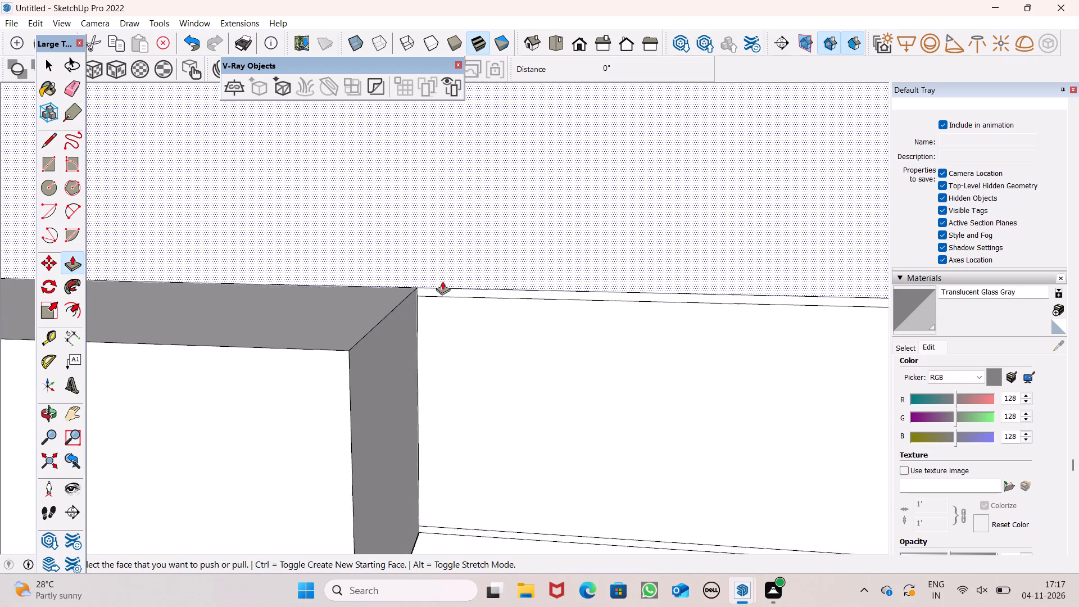
pyautogui.scroll(4, 442, 281)
pyautogui.moveTo(436, 298); pyautogui.dragTo(441, 295)
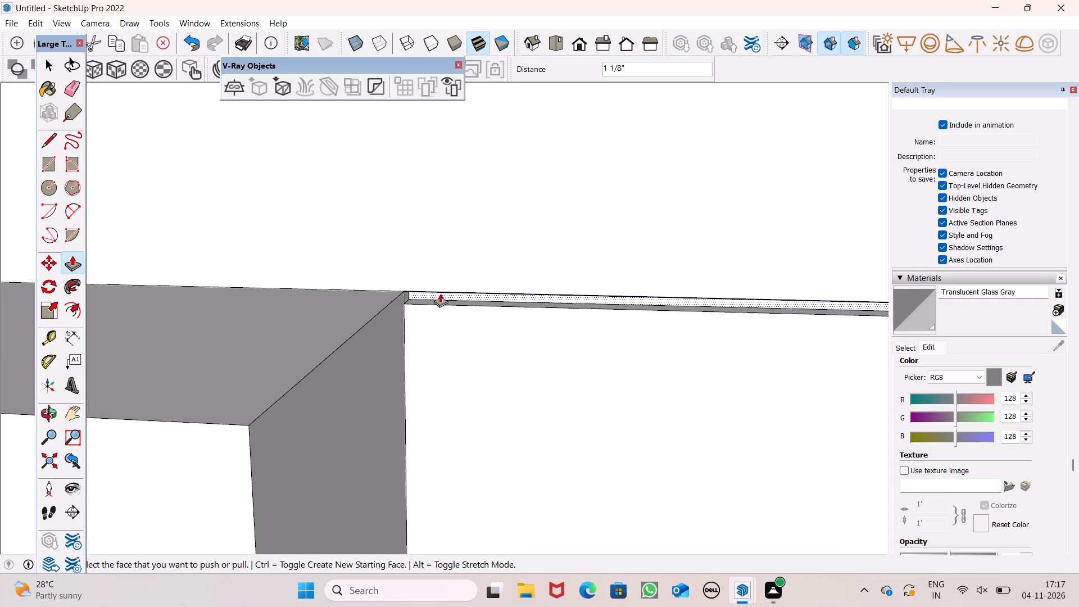
# Push the thin lower strip of the same band inward 7/16" to form a matching groove.
pyautogui.scroll(-6, 440, 242)
pyautogui.scroll(-2, 447, 348)
pyautogui.scroll(11, 448, 474)
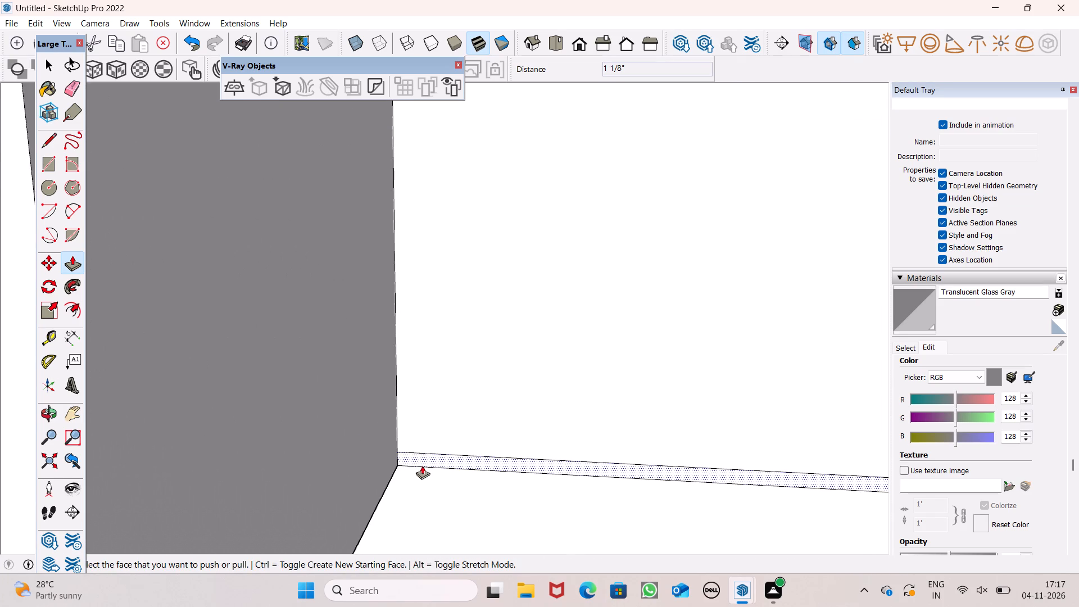
pyautogui.moveTo(420, 460); pyautogui.dragTo(433, 459)
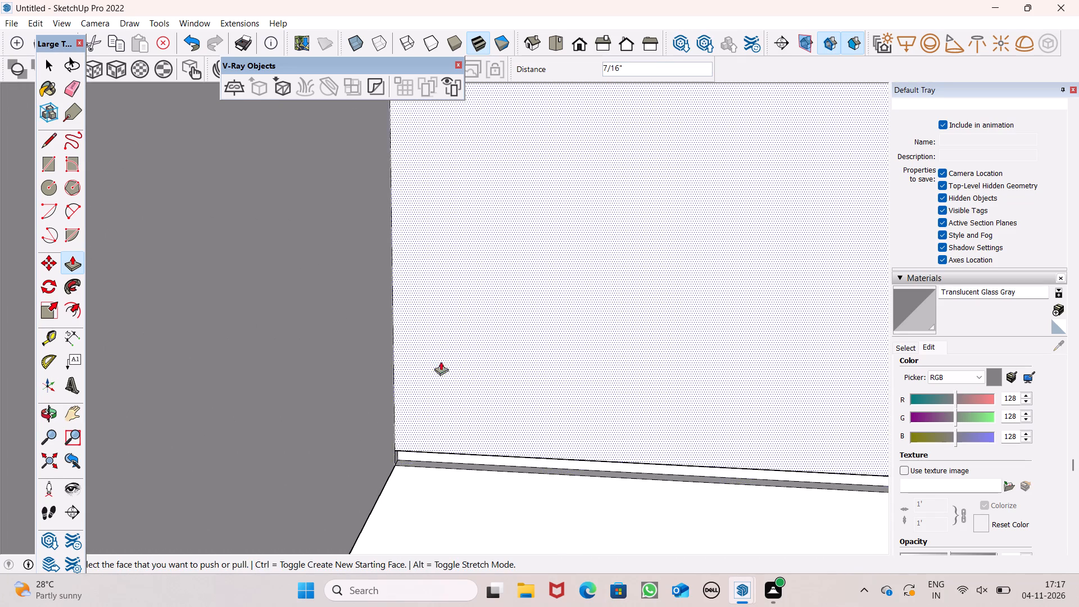
pyautogui.scroll(-15, 452, 315)
pyautogui.scroll(-4, 620, 291)
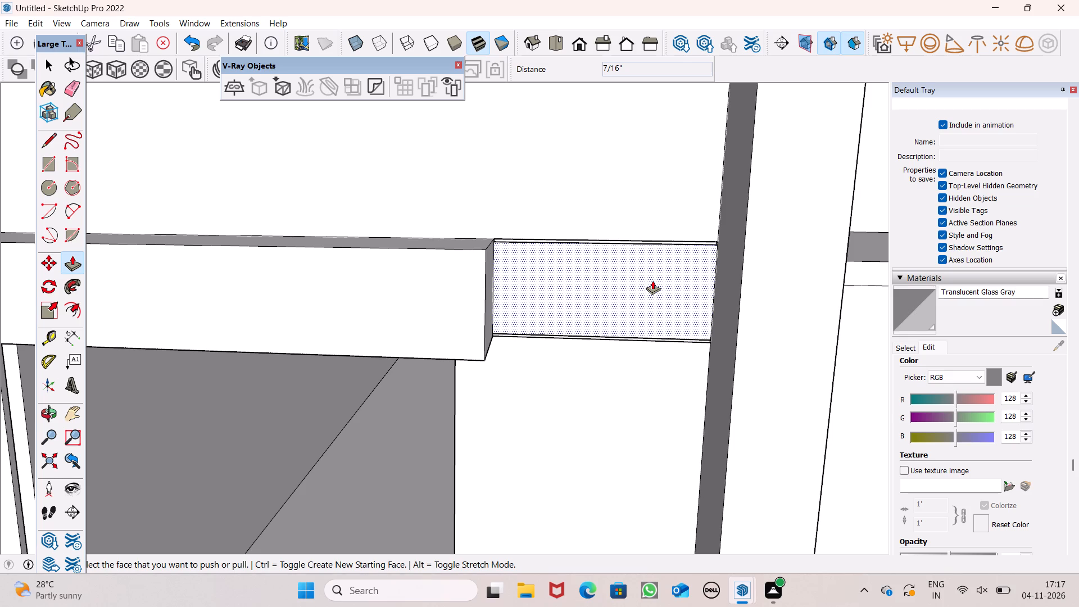
pyautogui.press('space')
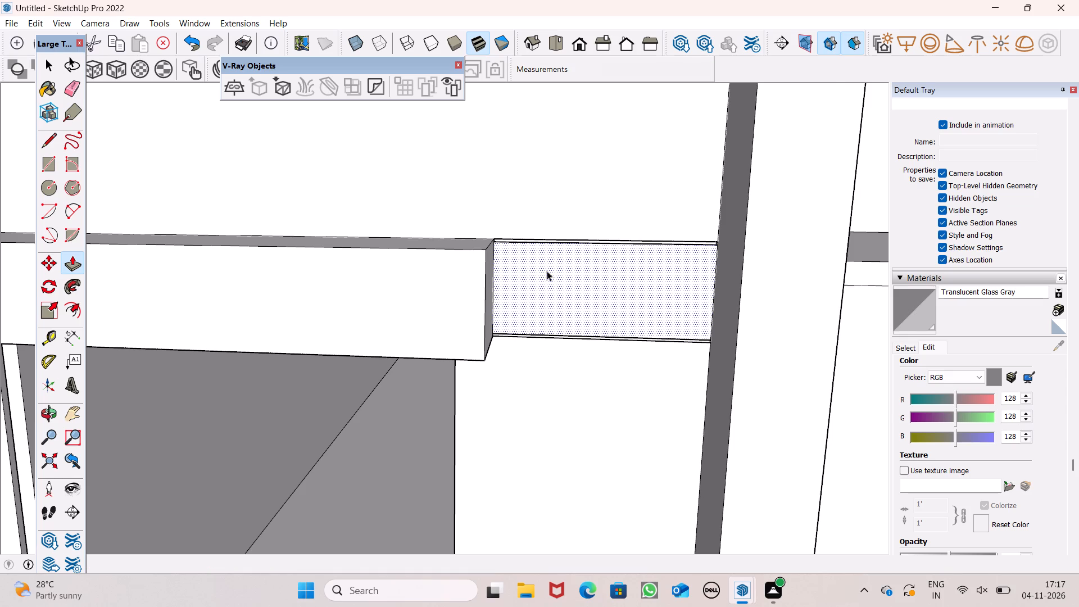
# Widen the vertical fin nearest the grooved facade by pulling its outer side face to the end of the slab above.
pyautogui.scroll(-4, 574, 285)
pyautogui.scroll(-6, 570, 240)
pyautogui.scroll(-7, 640, 234)
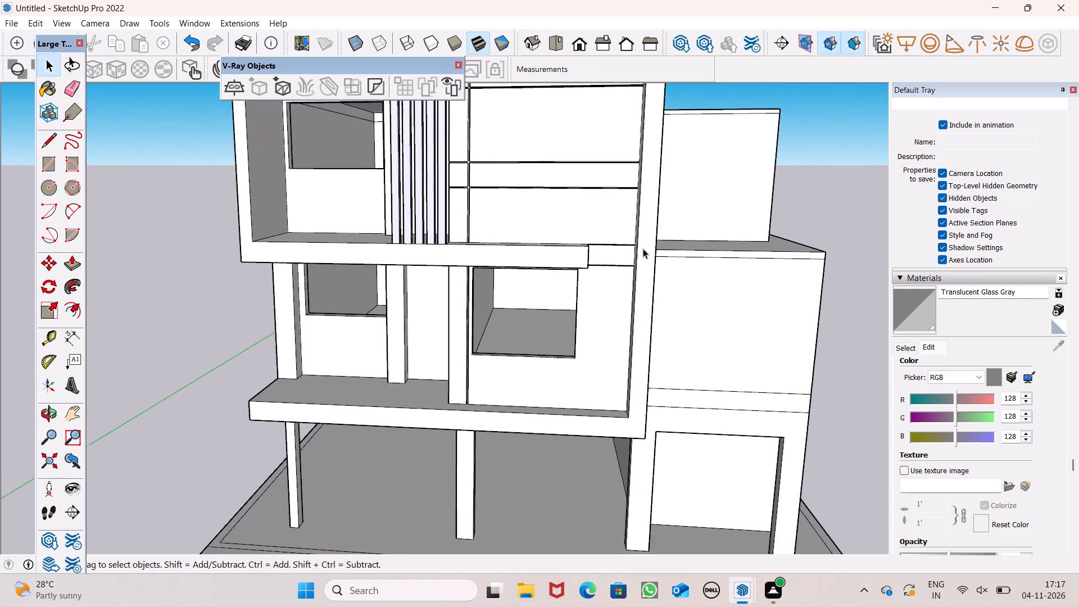
pyautogui.scroll(-1, 643, 248)
pyautogui.scroll(-3, 577, 258)
pyautogui.scroll(6, 471, 113)
pyautogui.scroll(-2, 594, 171)
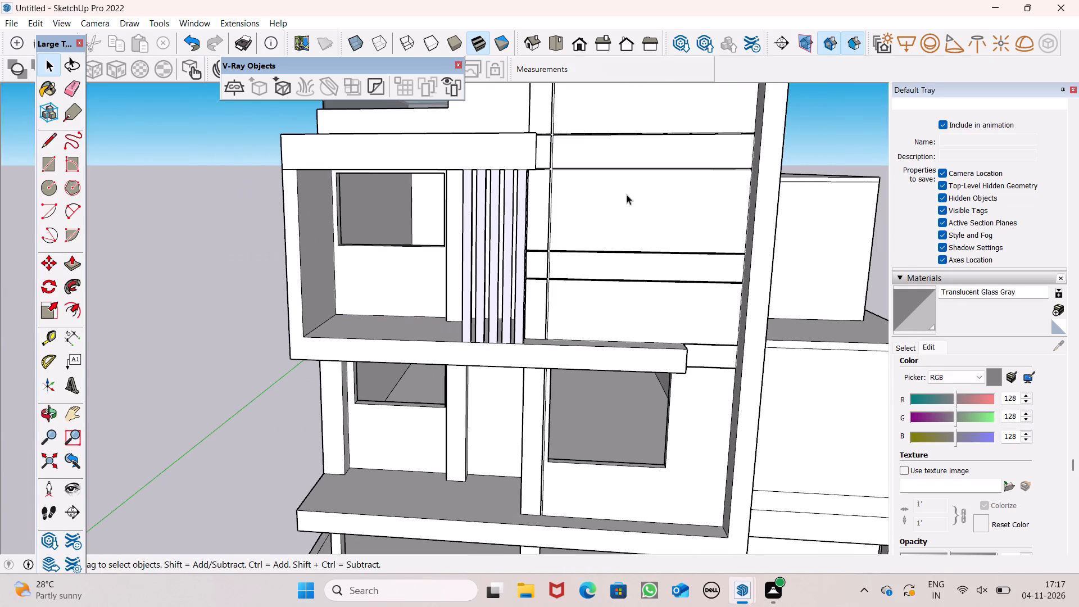
pyautogui.moveTo(618, 243); pyautogui.dragTo(483, 327, button='middle')
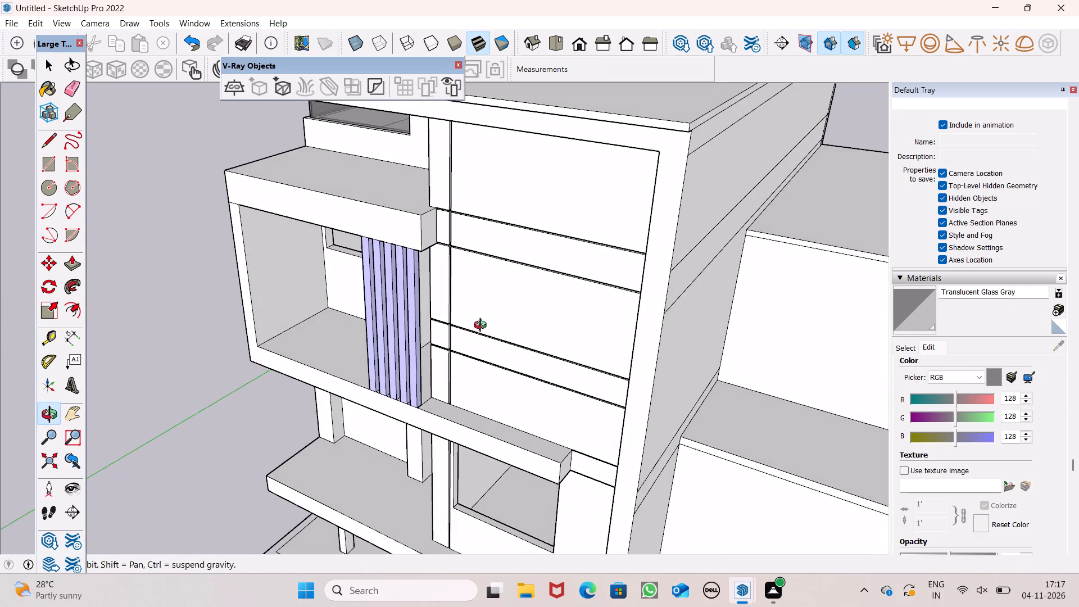
pyautogui.moveTo(483, 327); pyautogui.dragTo(482, 328, button='middle')
pyautogui.scroll(8, 390, 257)
pyautogui.moveTo(431, 300); pyautogui.dragTo(470, 234, button='middle')
pyautogui.scroll(1, 469, 234)
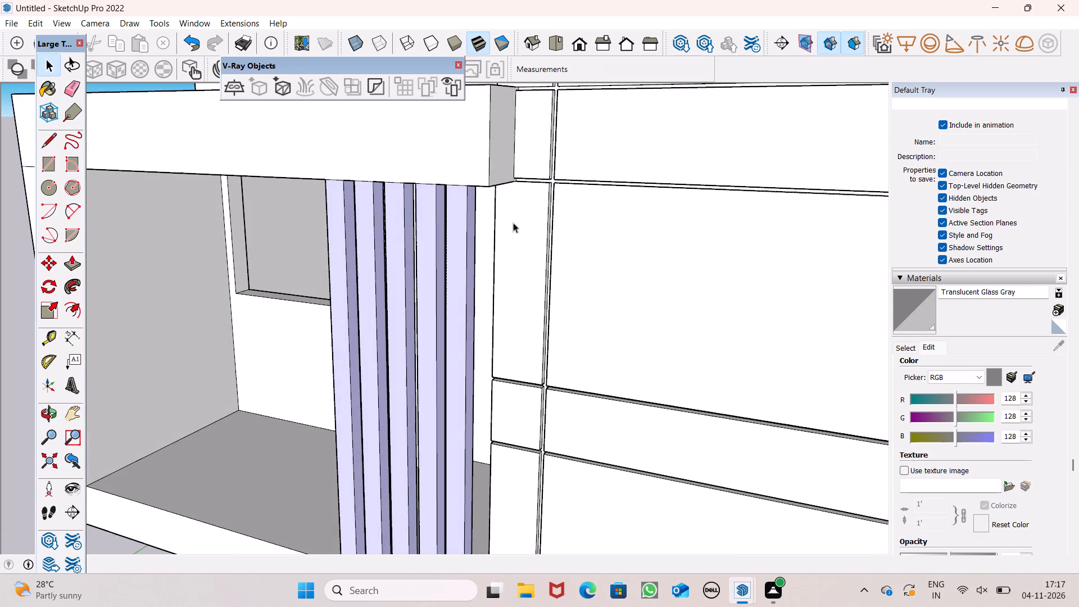
pyautogui.scroll(-5, 569, 227)
pyautogui.moveTo(545, 317); pyautogui.dragTo(525, 332, button='middle')
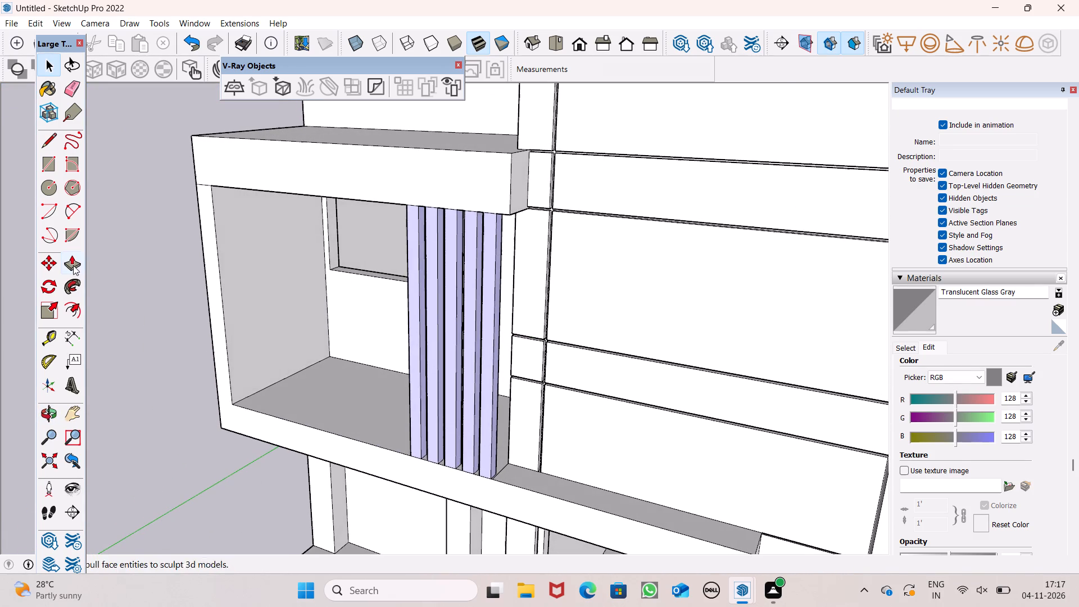
pyautogui.click(70, 264)
pyautogui.scroll(7, 496, 222)
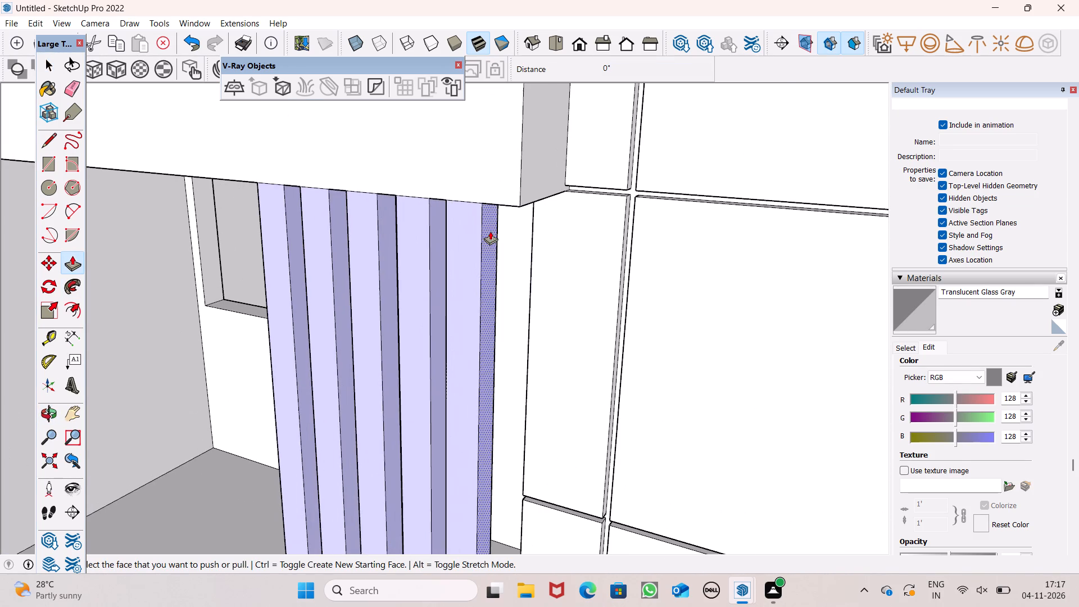
pyautogui.moveTo(489, 229); pyautogui.dragTo(518, 214)
pyautogui.moveTo(557, 260); pyautogui.dragTo(563, 156, button='middle')
pyautogui.scroll(1, 563, 155)
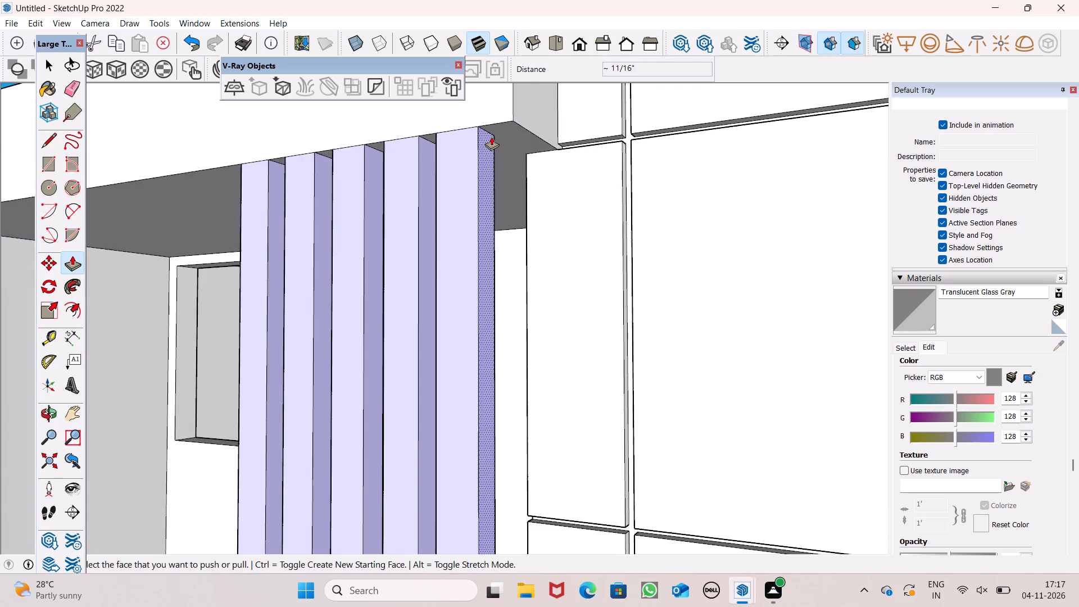
pyautogui.scroll(4, 491, 137)
pyautogui.moveTo(488, 137); pyautogui.dragTo(526, 128)
pyautogui.moveTo(514, 136); pyautogui.dragTo(525, 134)
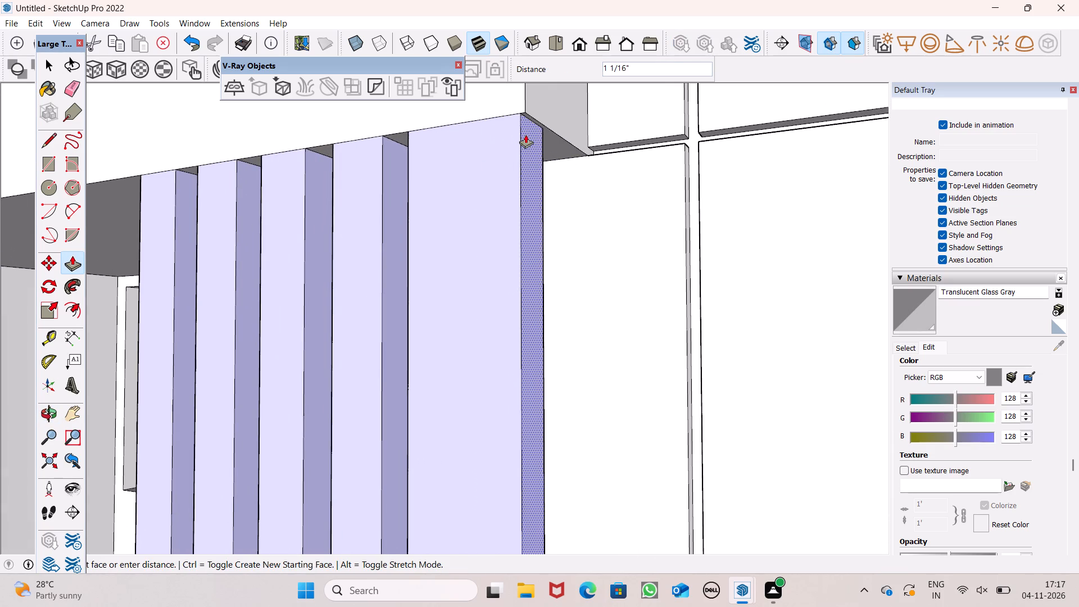
pyautogui.moveTo(525, 134); pyautogui.dragTo(529, 122)
# Narrow that same end fin by pushing its inner side face in 3 5/16".
pyautogui.scroll(-6, 550, 155)
pyautogui.moveTo(560, 210); pyautogui.dragTo(723, 234, button='middle')
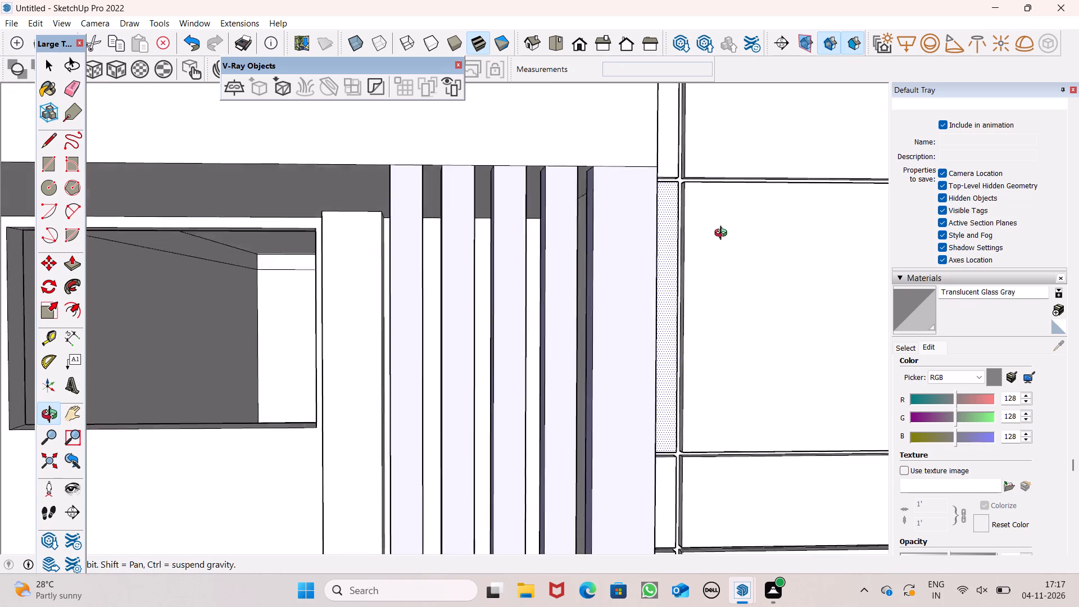
pyautogui.moveTo(723, 234); pyautogui.dragTo(709, 259, button='middle')
pyautogui.moveTo(586, 249); pyautogui.dragTo(619, 274, button='middle')
pyautogui.scroll(4, 601, 270)
pyautogui.moveTo(601, 264); pyautogui.dragTo(627, 255)
pyautogui.scroll(-7, 611, 232)
pyautogui.moveTo(642, 289); pyautogui.dragTo(527, 277, button='middle')
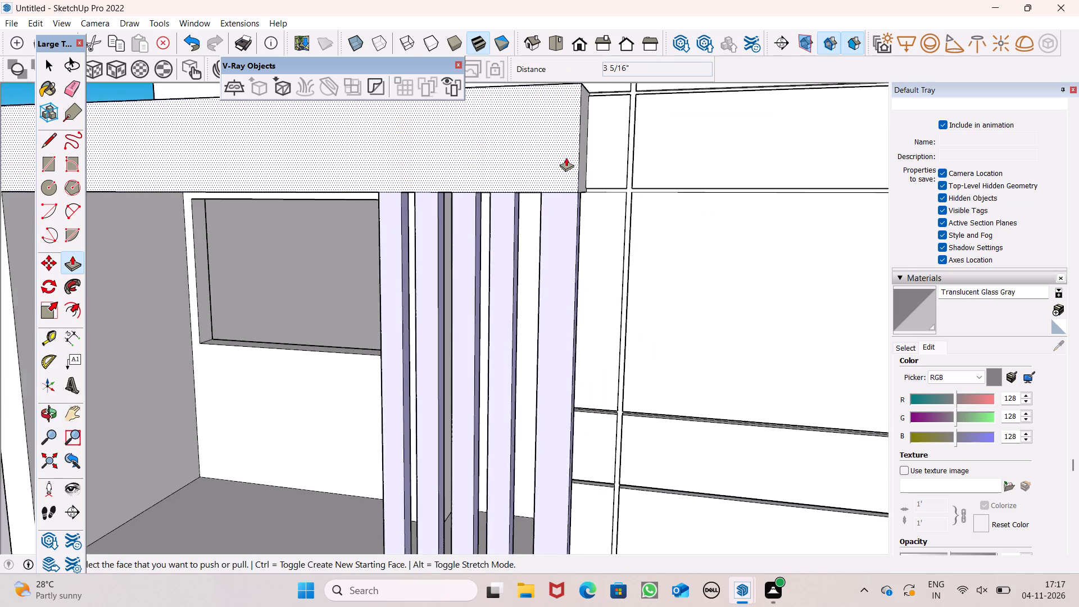
pyautogui.scroll(-4, 566, 157)
pyautogui.press('space')
# Pull the top face of the upper projecting slab up 2 7/16" as a separate thin layer.
pyautogui.scroll(1, 566, 157)
pyautogui.scroll(-11, 566, 157)
pyautogui.moveTo(649, 251); pyautogui.dragTo(664, 314, button='middle')
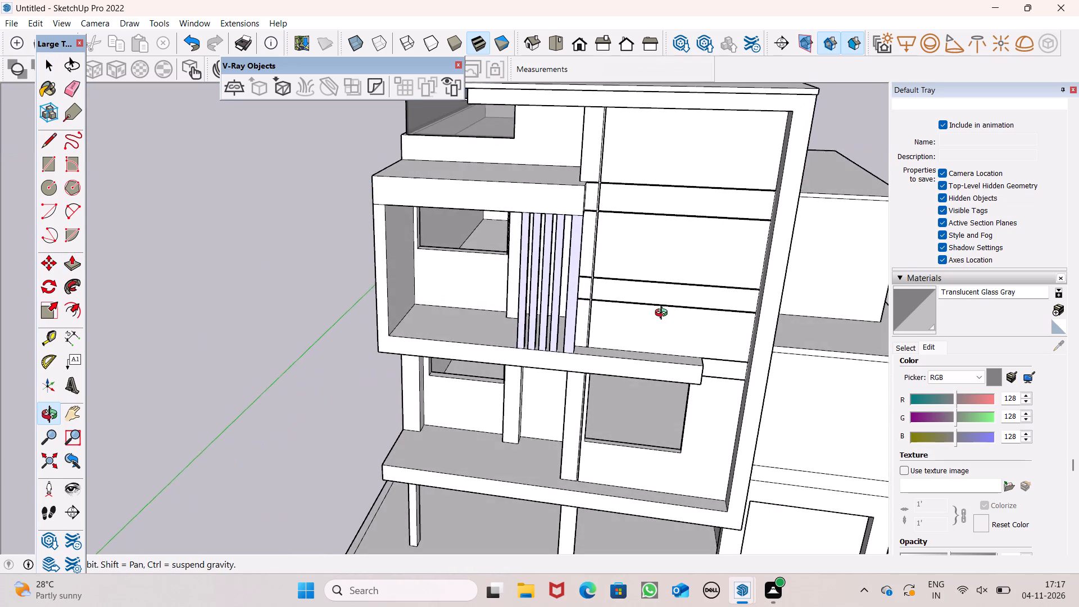
pyautogui.moveTo(664, 314); pyautogui.dragTo(704, 380, button='middle')
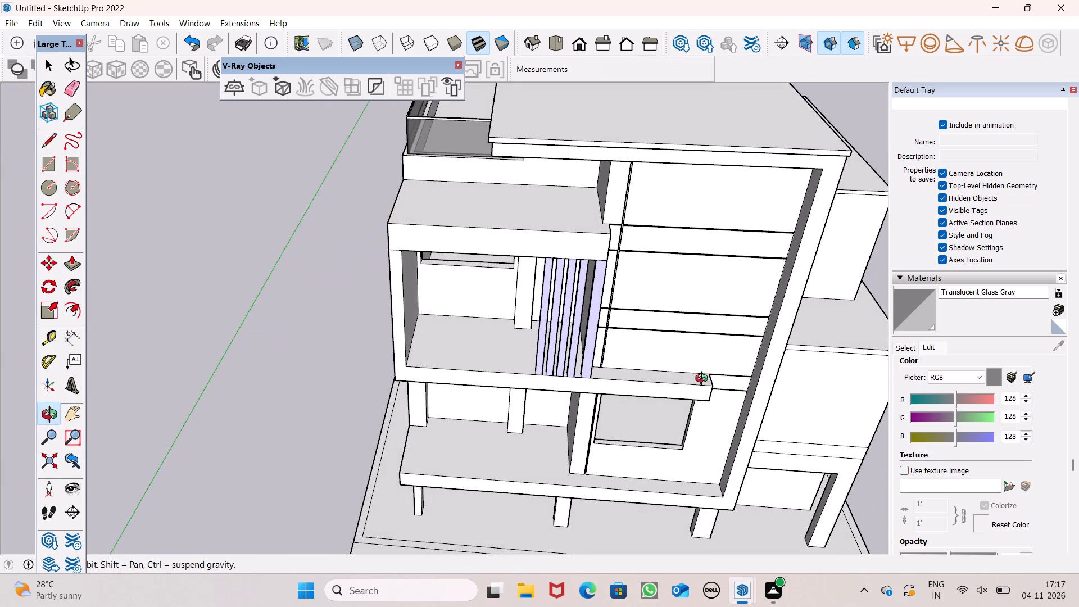
pyautogui.moveTo(704, 380); pyautogui.dragTo(711, 371, button='middle')
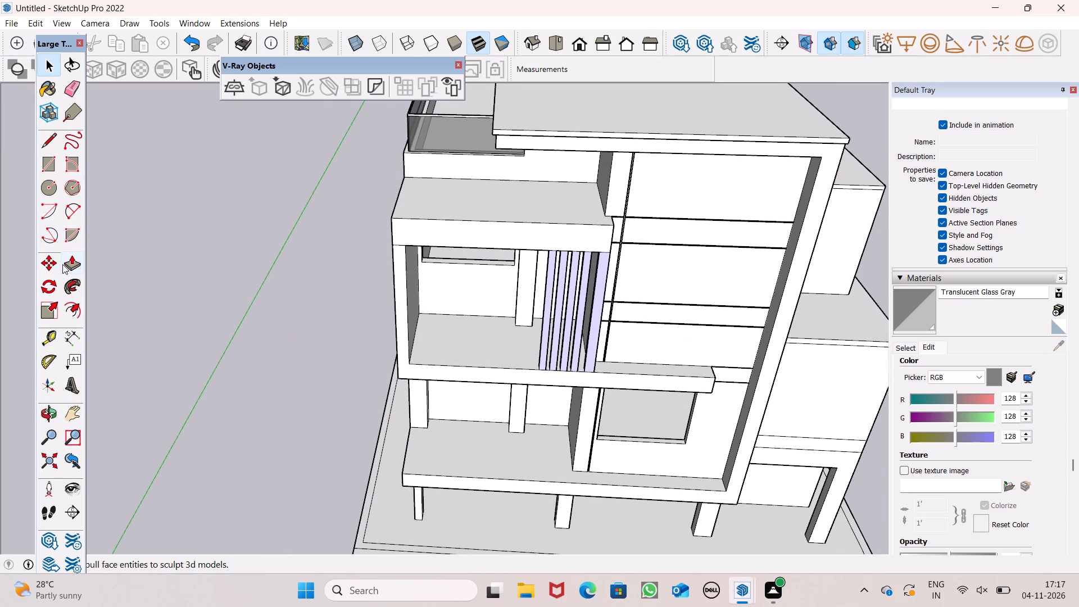
pyautogui.moveTo(67, 264); pyautogui.dragTo(79, 256)
pyautogui.scroll(6, 465, 152)
pyautogui.scroll(-4, 684, 252)
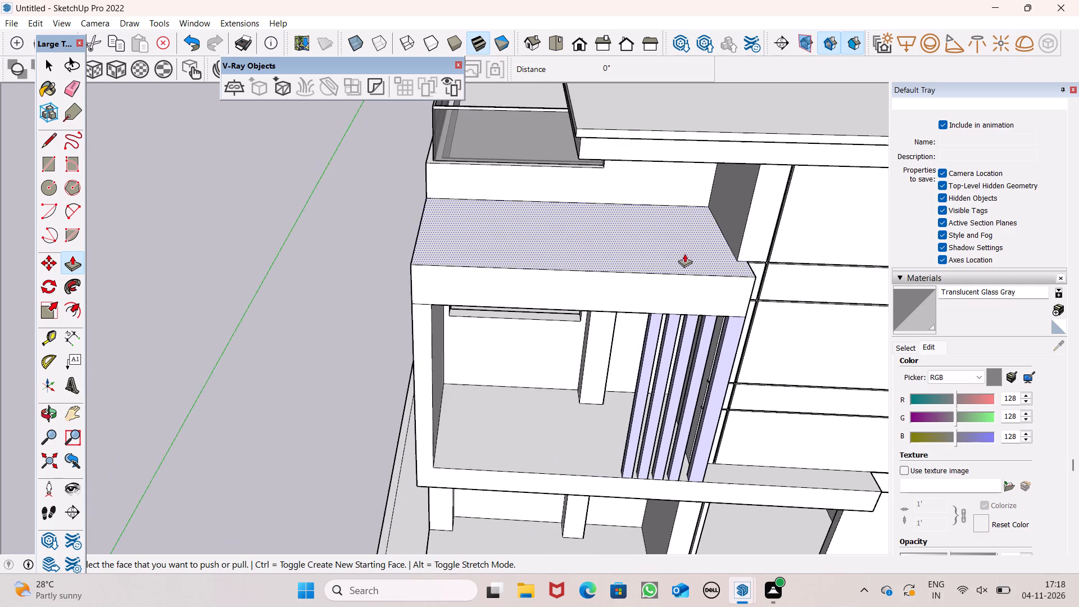
pyautogui.scroll(4, 502, 245)
pyautogui.moveTo(456, 261); pyautogui.dragTo(457, 258)
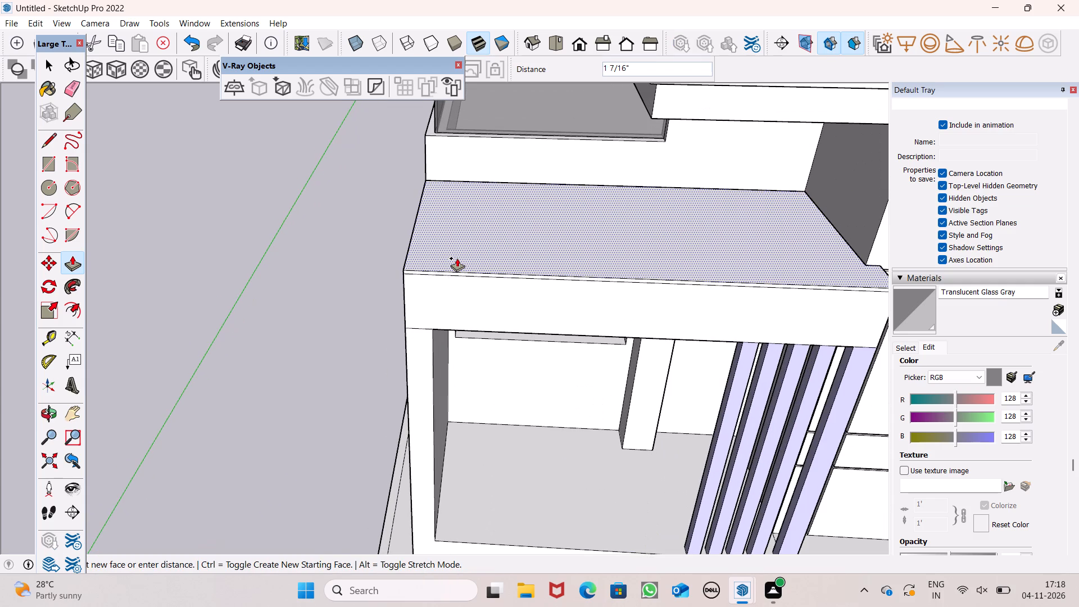
pyautogui.moveTo(457, 258); pyautogui.dragTo(458, 256)
# Pull the thin top layer's outer side and front faces outward into a small overhang, the front by 3 1/8".
pyautogui.moveTo(428, 267); pyautogui.dragTo(583, 238, button='middle')
pyautogui.scroll(4, 500, 255)
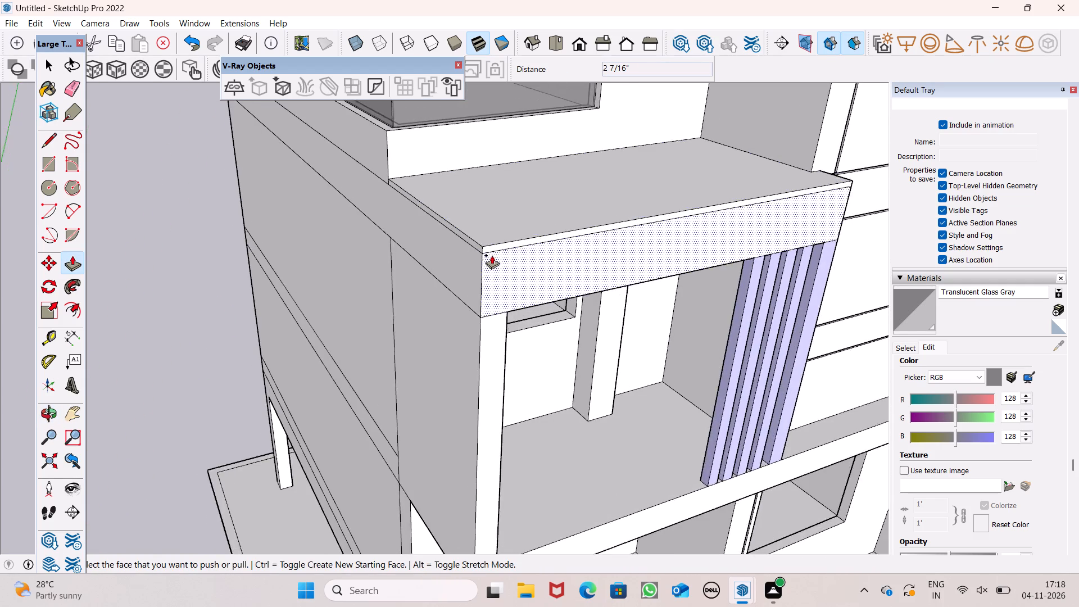
pyautogui.scroll(7, 492, 255)
pyautogui.moveTo(486, 241); pyautogui.dragTo(474, 248)
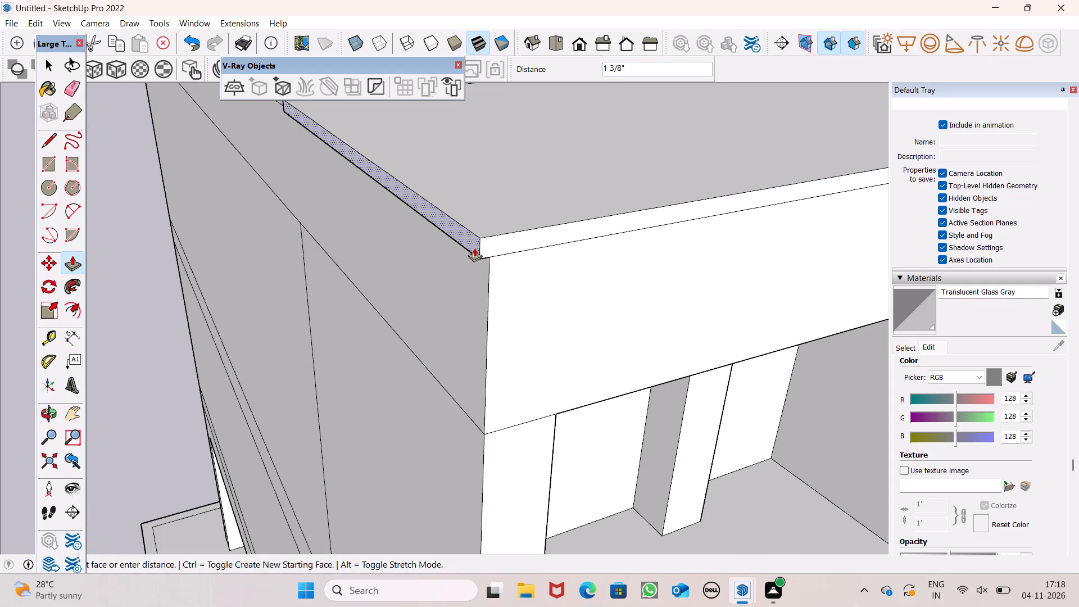
pyautogui.moveTo(474, 248); pyautogui.dragTo(472, 248)
pyautogui.moveTo(487, 252); pyautogui.dragTo(499, 264)
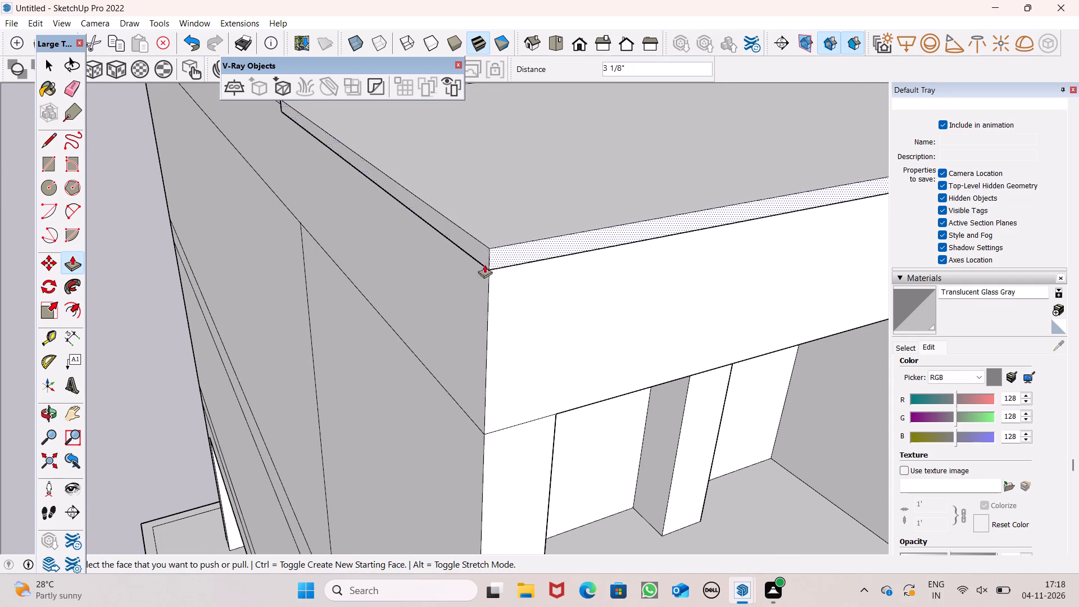
# Pull the thin top layer's end face beside the grooved facade outward 2 9/16".
pyautogui.scroll(-5, 456, 219)
pyautogui.moveTo(497, 261); pyautogui.dragTo(330, 138, button='middle')
pyautogui.scroll(-12, 279, 127)
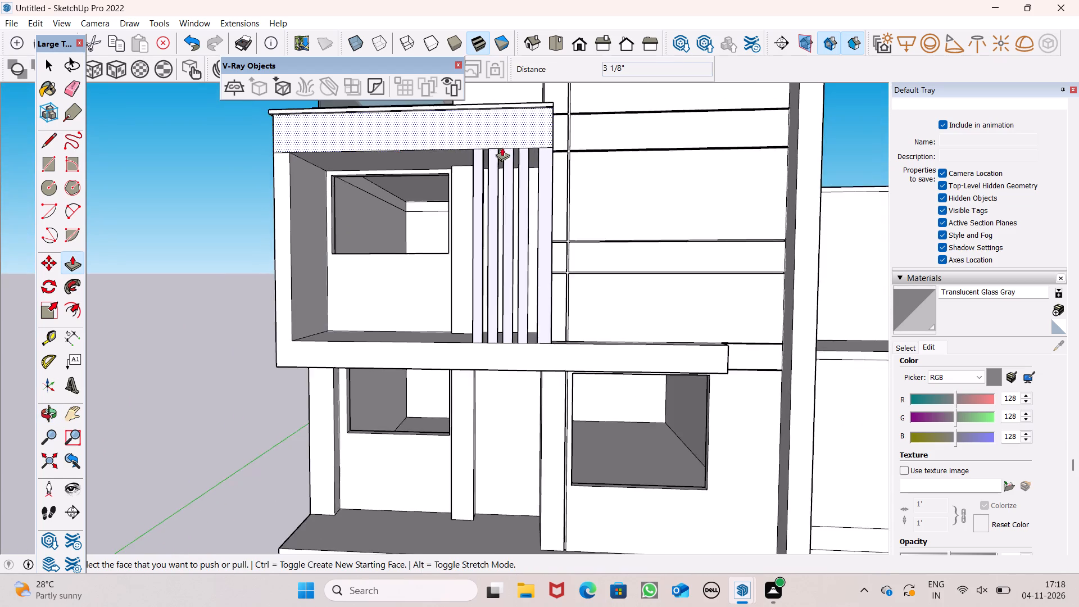
pyautogui.moveTo(501, 147); pyautogui.dragTo(252, 187, button='middle')
pyautogui.scroll(2, 356, 80)
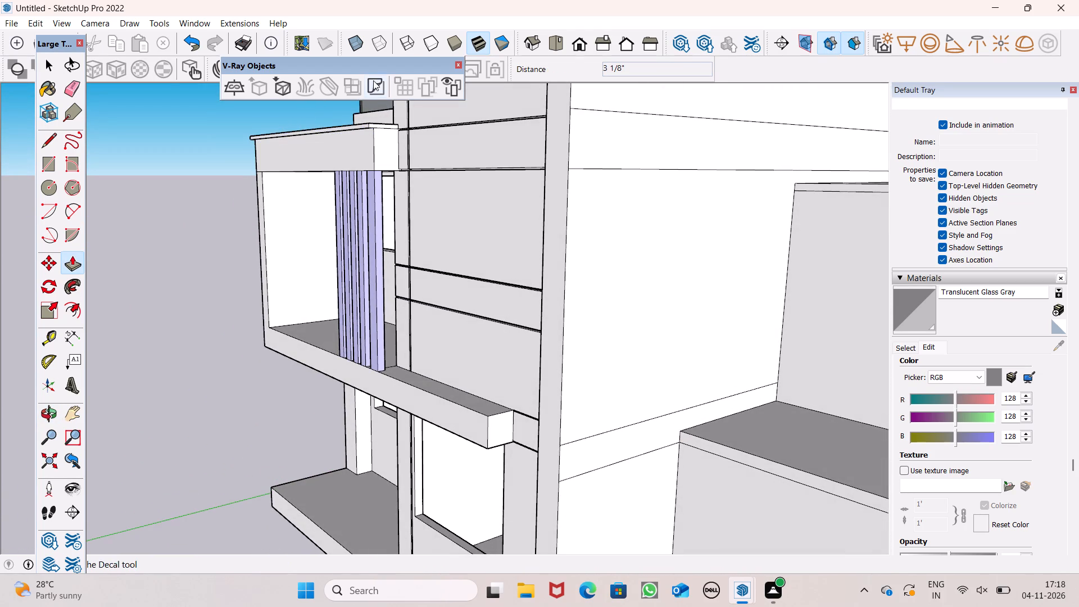
pyautogui.scroll(6, 373, 80)
pyautogui.scroll(10, 372, 137)
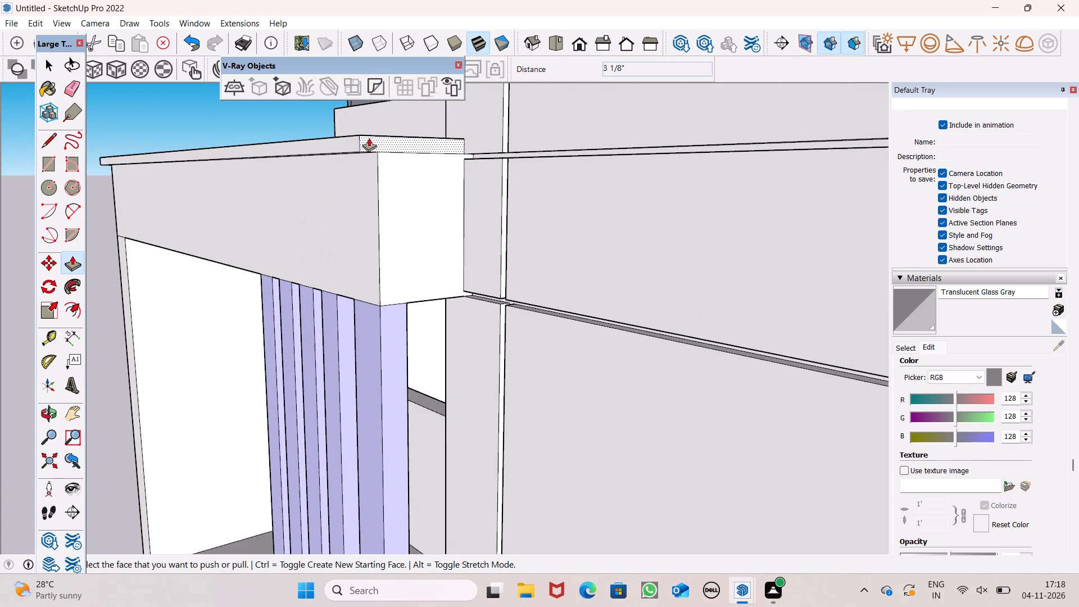
pyautogui.scroll(6, 369, 138)
pyautogui.moveTo(366, 148); pyautogui.dragTo(385, 164)
pyautogui.scroll(-4, 421, 174)
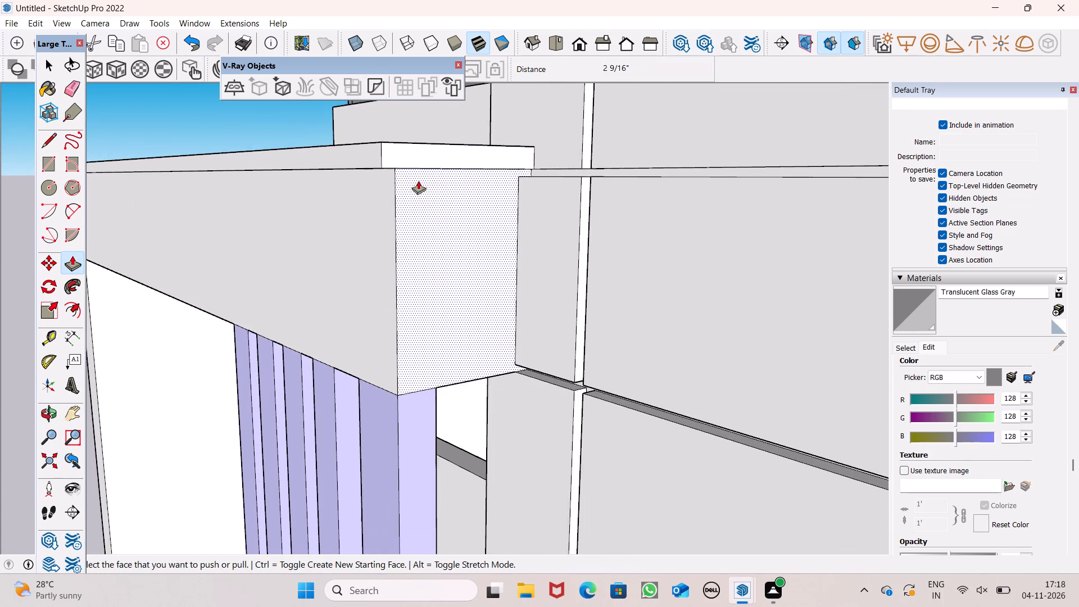
# Erase the leftover edge on the underside of the overhanging top layer at the corner beside the fins.
pyautogui.moveTo(434, 196); pyautogui.dragTo(631, 138, button='middle')
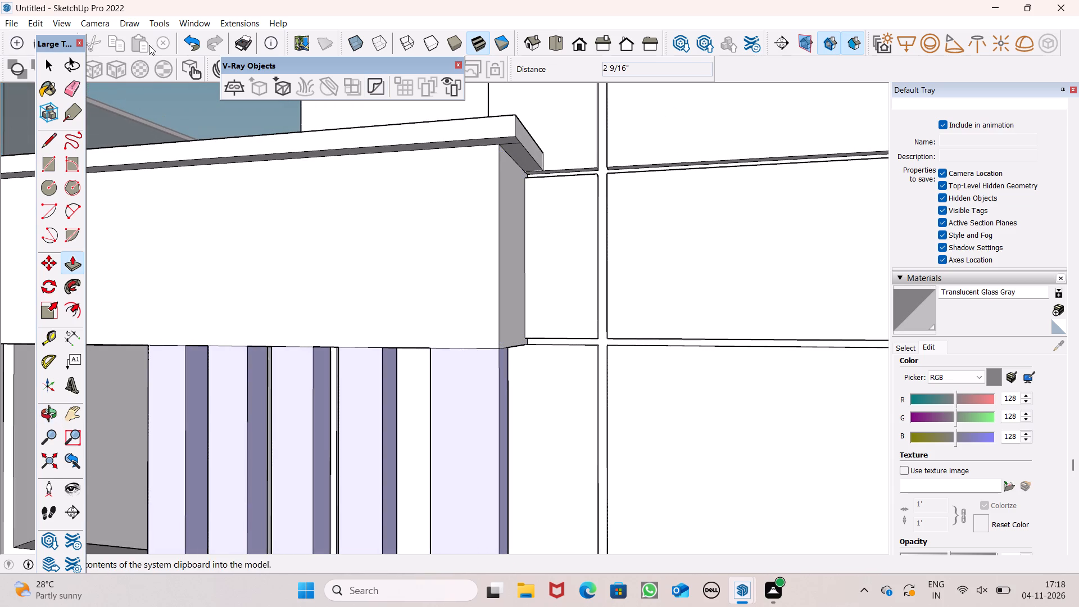
pyautogui.click(70, 80)
pyautogui.scroll(-3, 316, 152)
pyautogui.moveTo(339, 178); pyautogui.dragTo(363, 36, button='middle')
pyautogui.scroll(1, 362, 36)
pyautogui.scroll(1, 397, 84)
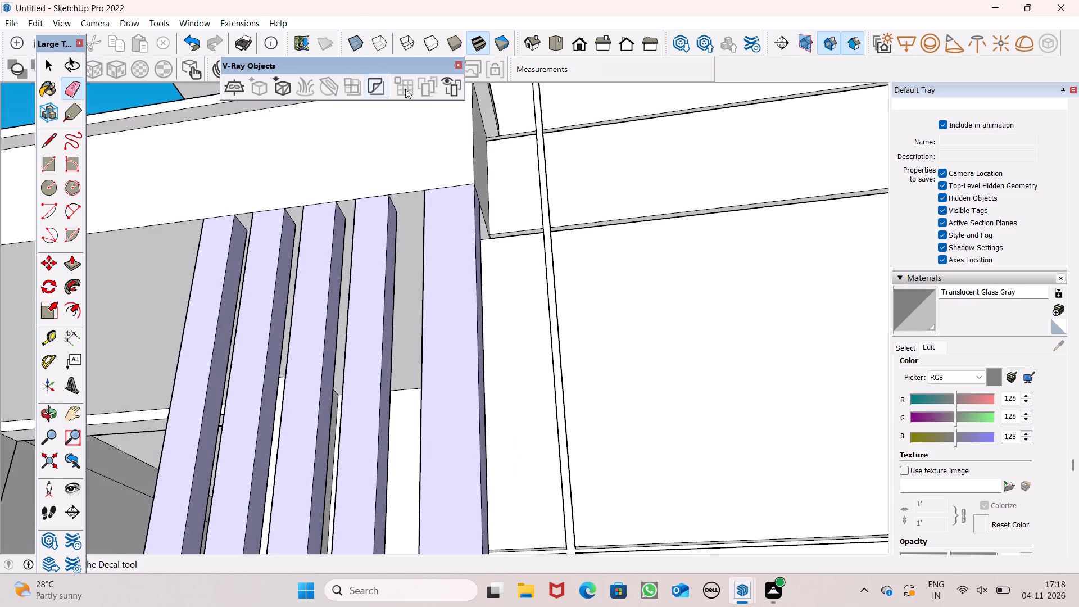
pyautogui.scroll(2, 405, 89)
pyautogui.scroll(-4, 407, 191)
pyautogui.scroll(6, 451, 123)
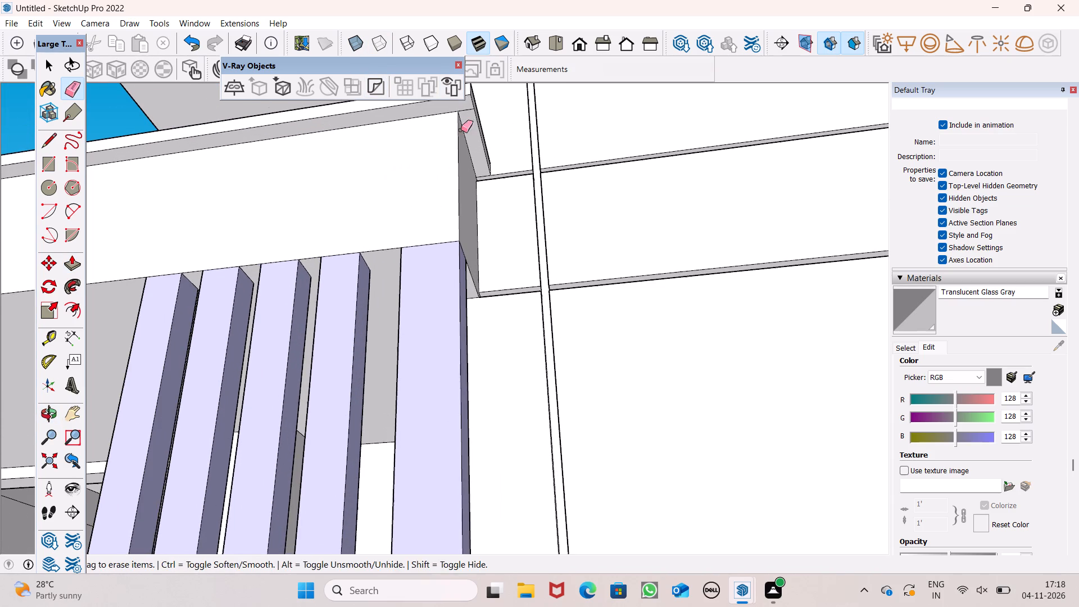
pyautogui.scroll(1, 456, 89)
pyautogui.scroll(-5, 477, 279)
pyautogui.scroll(8, 442, 171)
pyautogui.scroll(3, 513, 256)
pyautogui.moveTo(536, 268); pyautogui.dragTo(538, 282)
# Erase the leftover corner edge under the overhanging top layer at the slab's opposite front corner, away from the fins.
pyautogui.scroll(-9, 636, 223)
pyautogui.scroll(1, 644, 215)
pyautogui.scroll(-1, 644, 215)
pyautogui.scroll(1, 644, 215)
pyautogui.scroll(-5, 643, 216)
pyautogui.scroll(-7, 755, 319)
pyautogui.scroll(1, 721, 278)
pyautogui.scroll(-3, 721, 278)
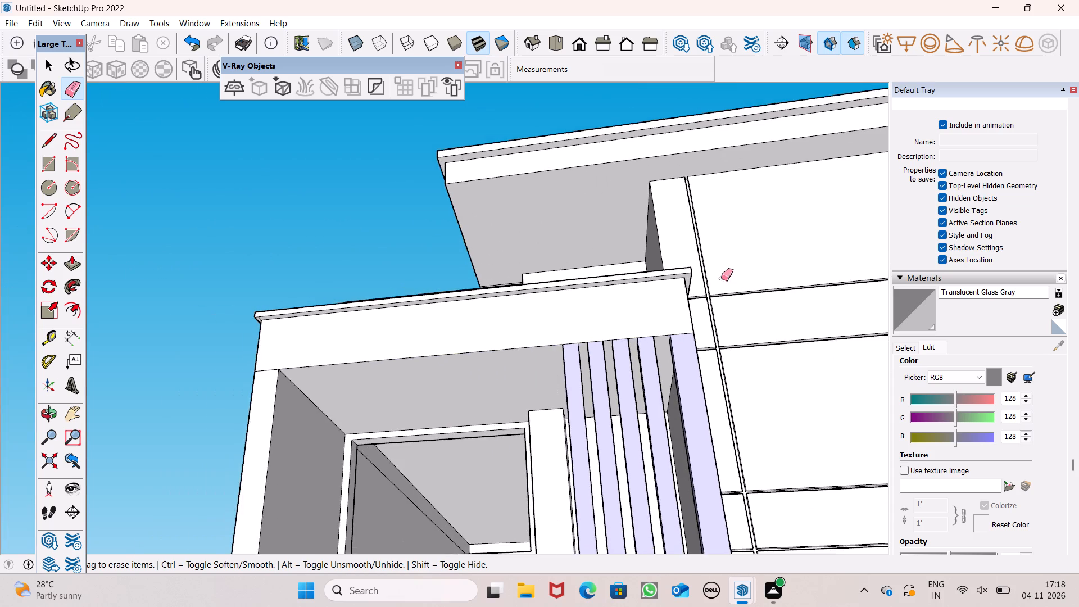
pyautogui.scroll(-6, 723, 290)
pyautogui.scroll(5, 554, 311)
pyautogui.scroll(9, 407, 309)
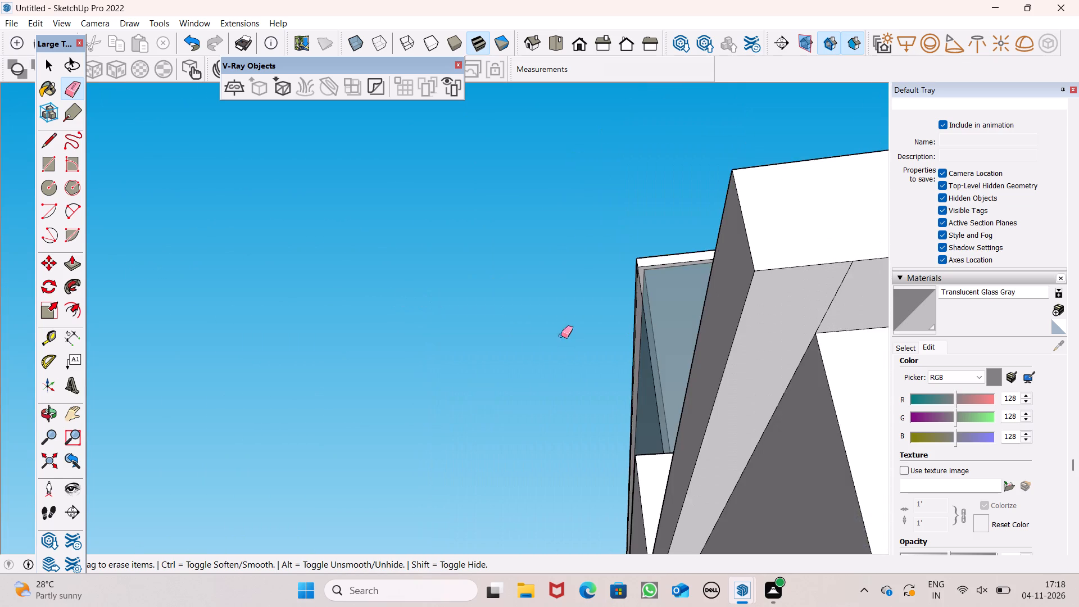
pyautogui.scroll(-6, 553, 338)
pyautogui.moveTo(629, 366); pyautogui.dragTo(670, 323, button='middle')
pyautogui.scroll(-7, 455, 306)
pyautogui.scroll(5, 488, 308)
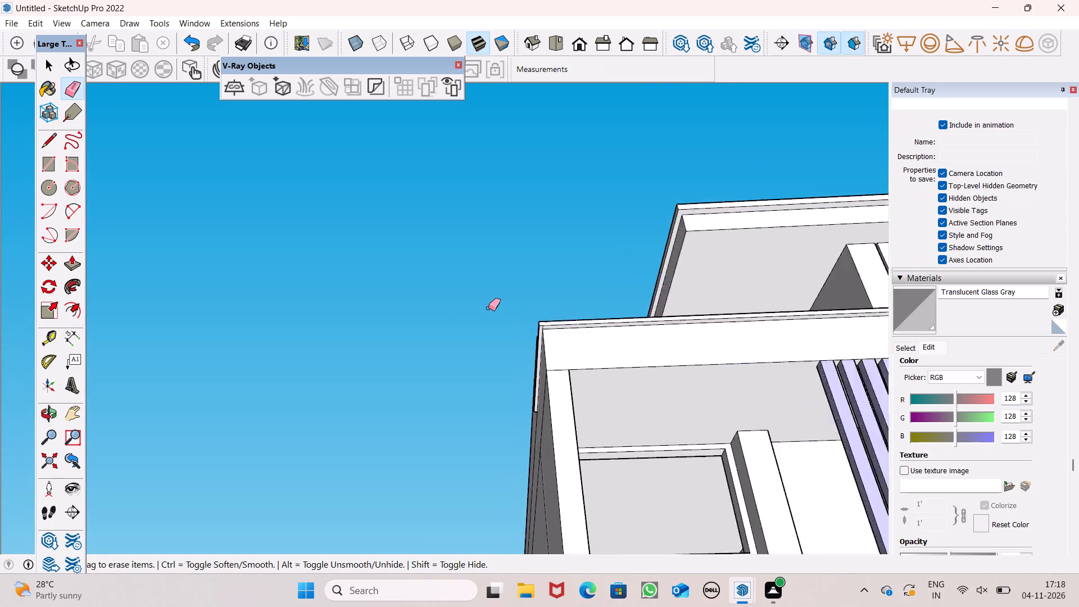
pyautogui.scroll(2, 488, 308)
pyautogui.scroll(7, 617, 339)
pyautogui.scroll(6, 507, 342)
pyautogui.scroll(-4, 595, 357)
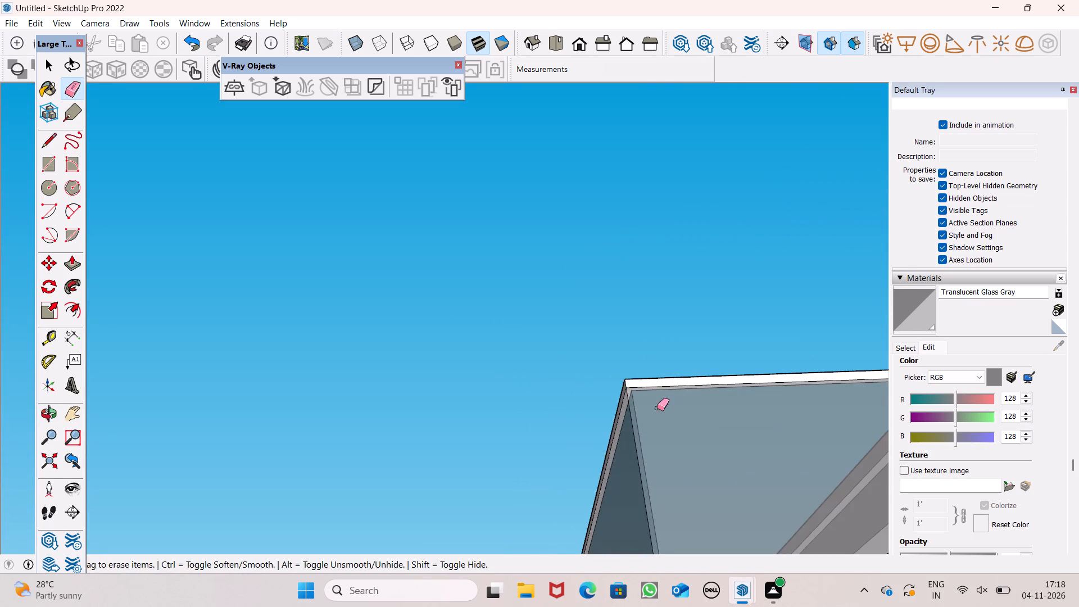
pyautogui.scroll(7, 659, 413)
pyautogui.scroll(-1, 588, 344)
pyautogui.scroll(1, 588, 344)
pyautogui.scroll(-6, 588, 344)
pyautogui.scroll(5, 668, 337)
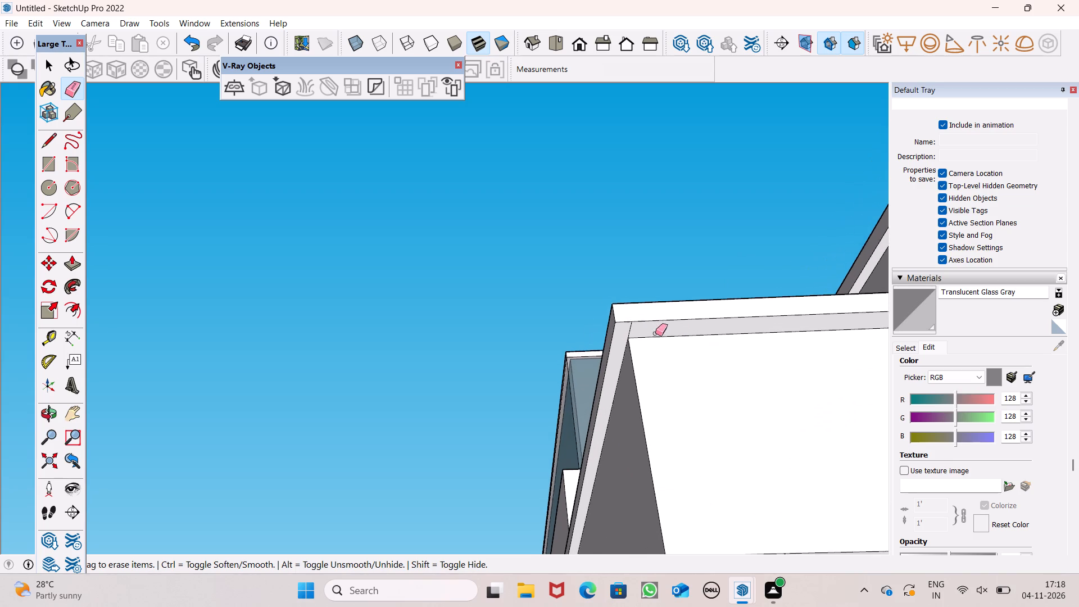
pyautogui.scroll(4, 655, 333)
pyautogui.moveTo(625, 332); pyautogui.dragTo(634, 327)
# Examine the whole house from several angles, including the front facade, projecting slabs and stepped side blocks.
pyautogui.scroll(-6, 563, 259)
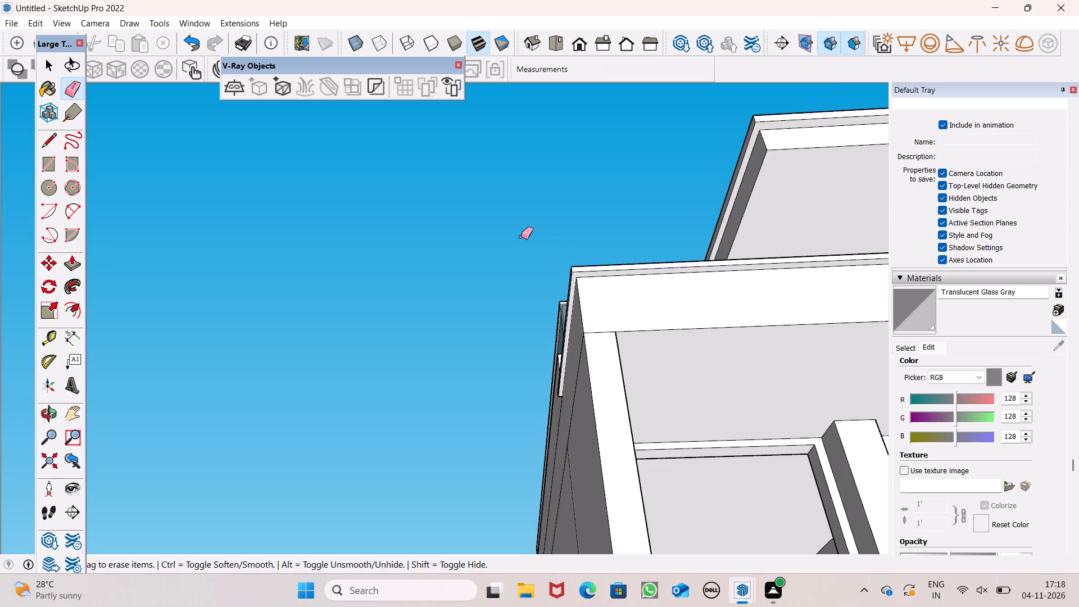
pyautogui.scroll(-6, 521, 237)
pyautogui.moveTo(554, 254); pyautogui.dragTo(564, 302, button='middle')
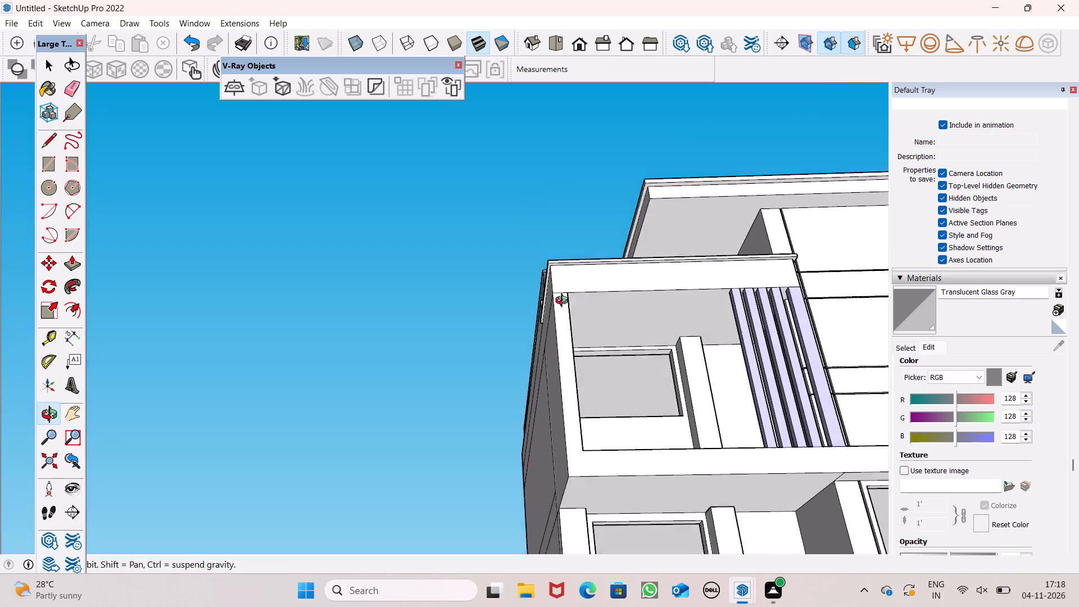
pyautogui.moveTo(564, 302); pyautogui.dragTo(564, 339, button='middle')
pyautogui.scroll(-4, 466, 271)
pyautogui.moveTo(489, 303); pyautogui.dragTo(569, 422, button='middle')
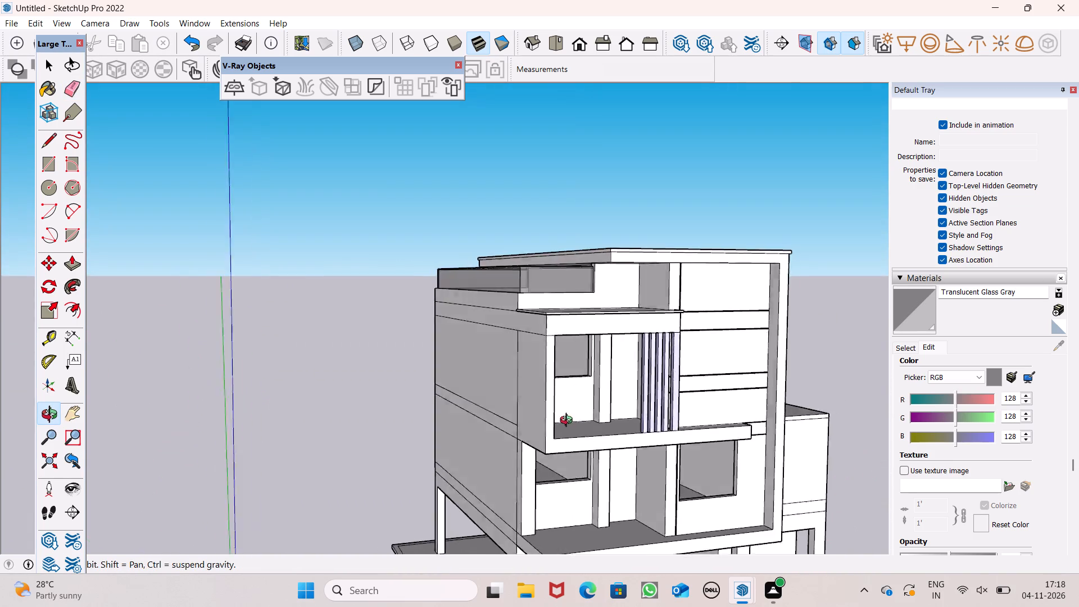
pyautogui.moveTo(569, 422); pyautogui.dragTo(452, 388, button='middle')
pyautogui.scroll(4, 443, 382)
pyautogui.scroll(-4, 389, 312)
pyautogui.moveTo(538, 348); pyautogui.dragTo(654, 423, button='middle')
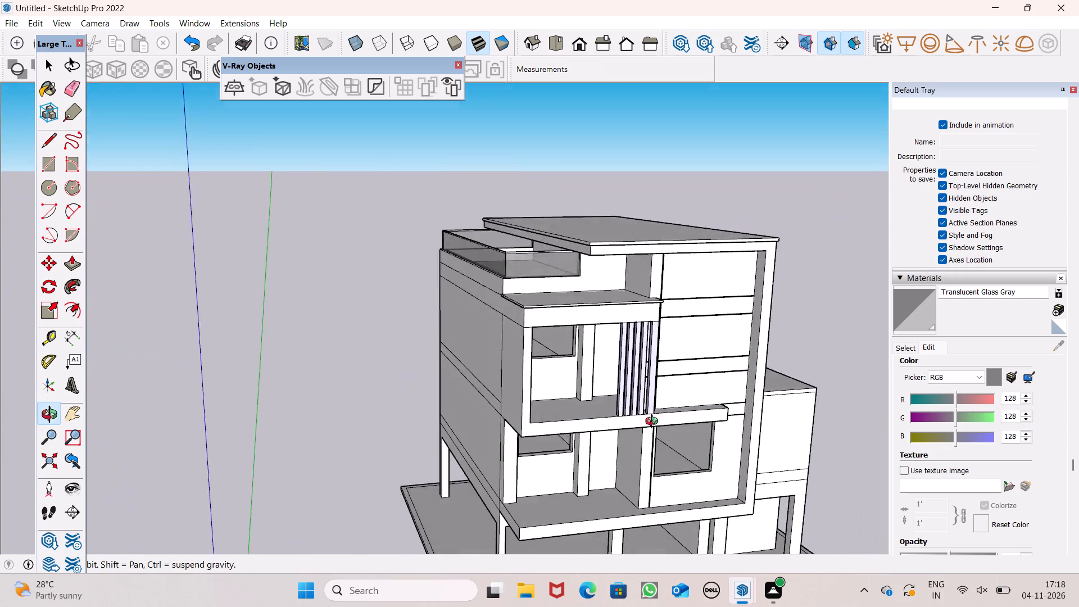
pyautogui.moveTo(654, 423); pyautogui.dragTo(316, 374, button='middle')
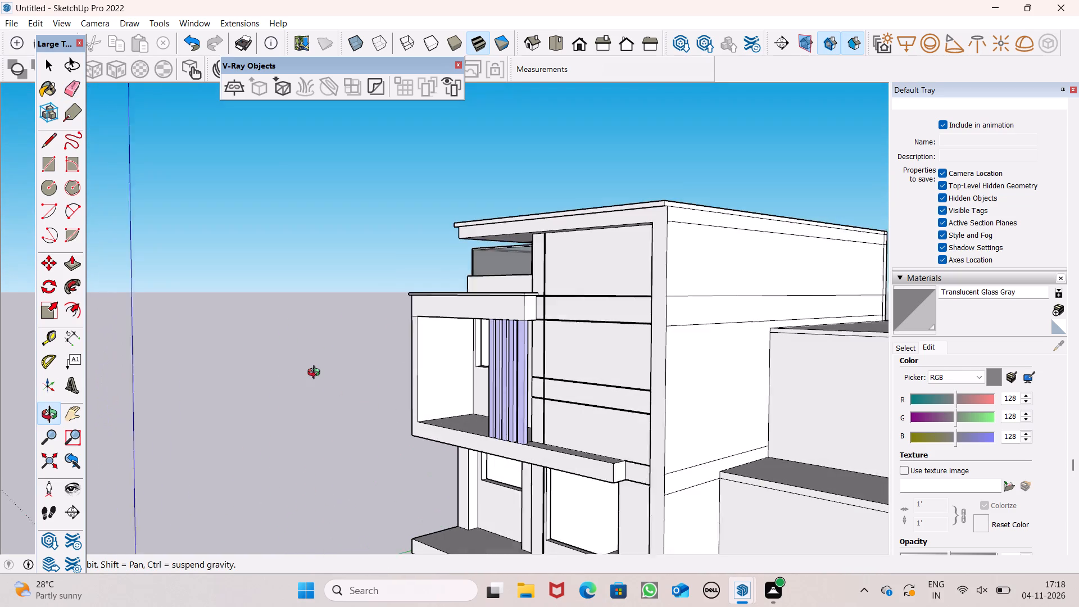
pyautogui.moveTo(316, 374); pyautogui.dragTo(646, 409, button='middle')
pyautogui.scroll(-5, 442, 335)
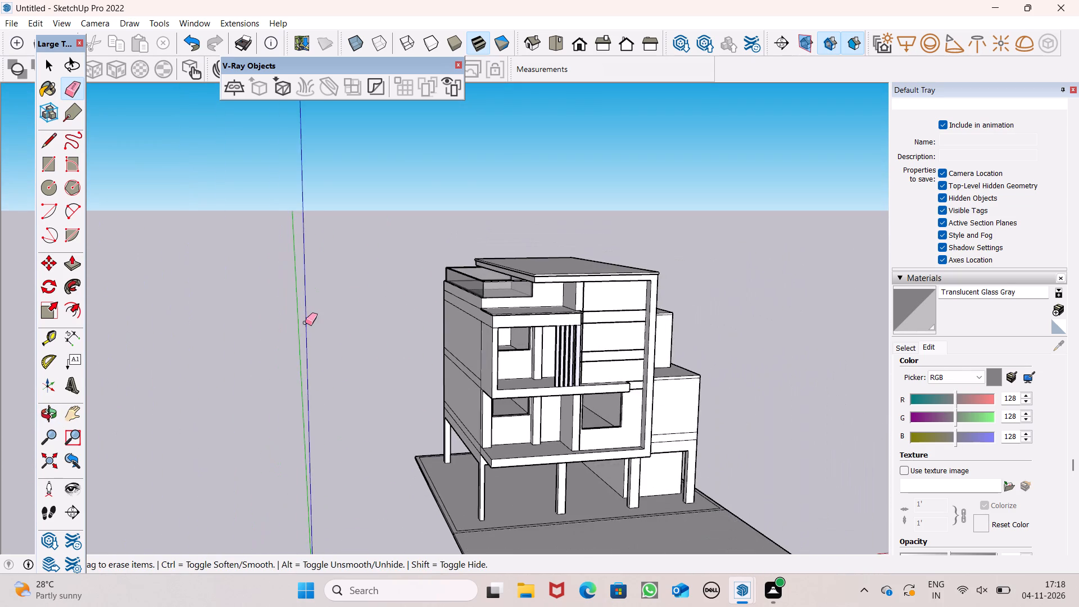
pyautogui.scroll(-2, 305, 323)
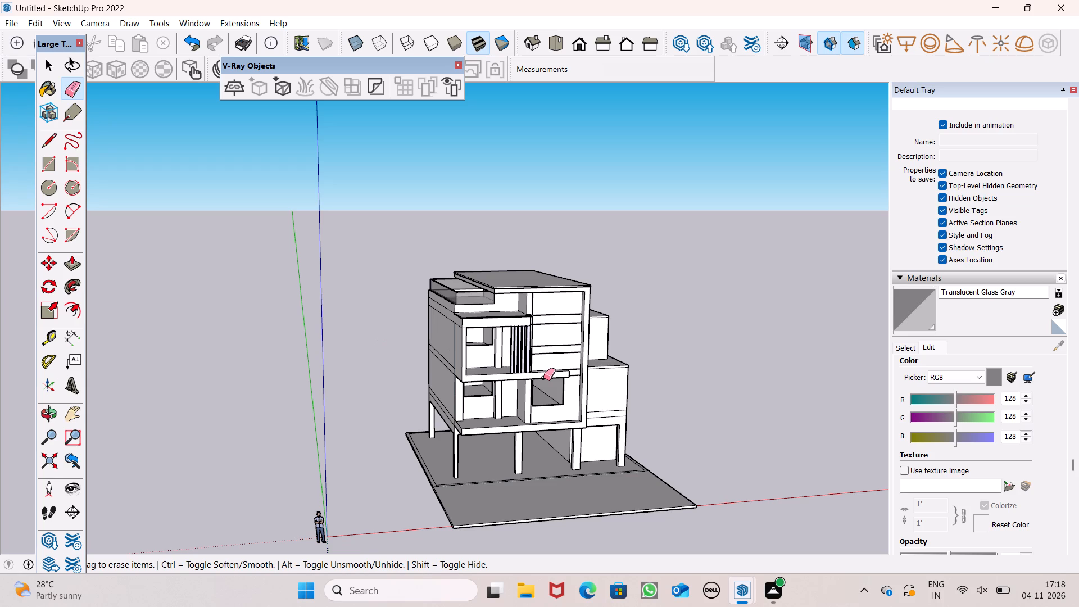
pyautogui.scroll(5, 544, 330)
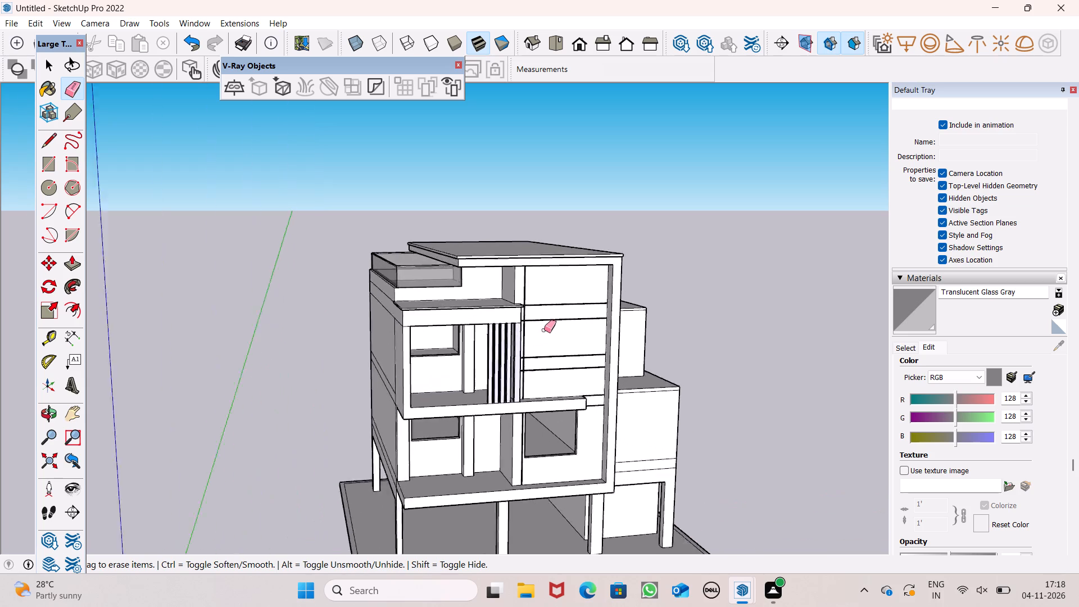
pyautogui.scroll(2, 544, 330)
pyautogui.scroll(-3, 557, 325)
pyautogui.moveTo(680, 383); pyautogui.dragTo(616, 415, button='middle')
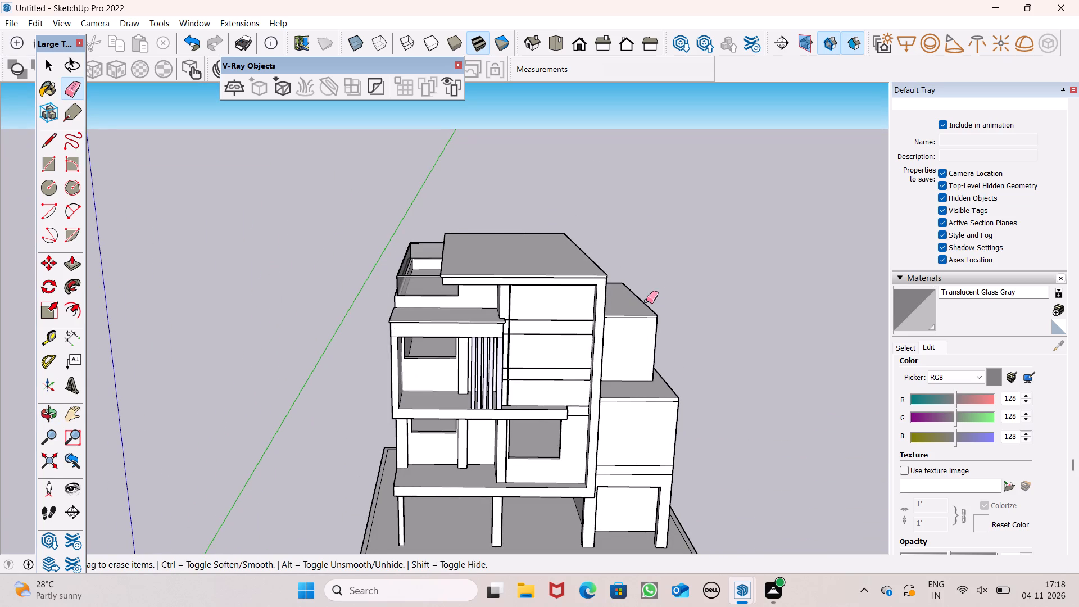
pyautogui.scroll(-1, 646, 301)
pyautogui.moveTo(683, 351); pyautogui.dragTo(540, 307, button='middle')
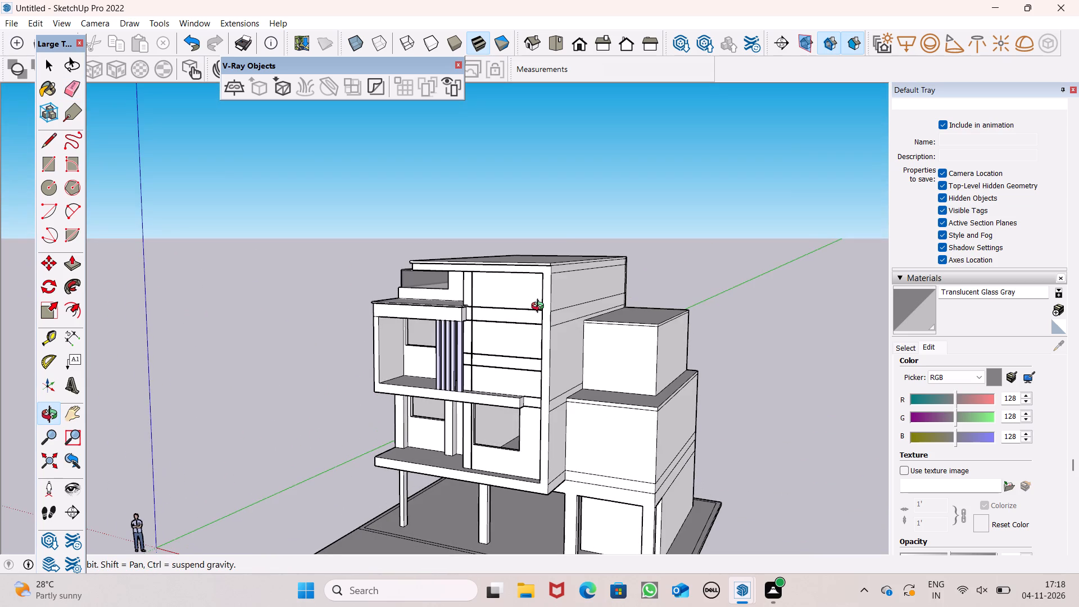
pyautogui.moveTo(540, 307); pyautogui.dragTo(629, 292, button='middle')
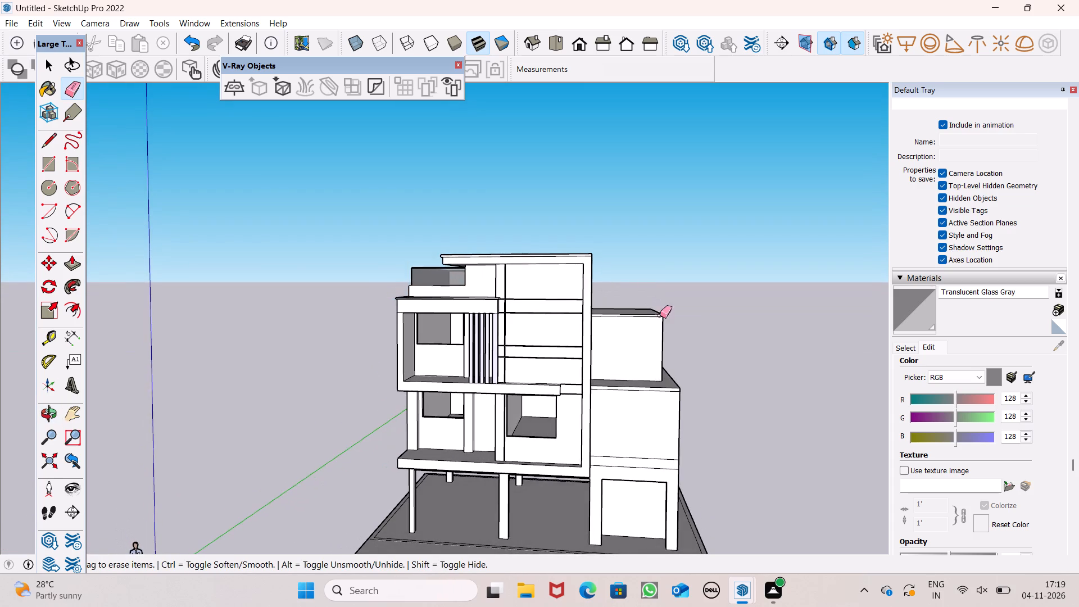
# Draw a window rectangle on the front wall of the upper side block, near its upper corner beside the main building.
pyautogui.scroll(7, 675, 329)
pyautogui.moveTo(661, 400); pyautogui.dragTo(673, 387, button='middle')
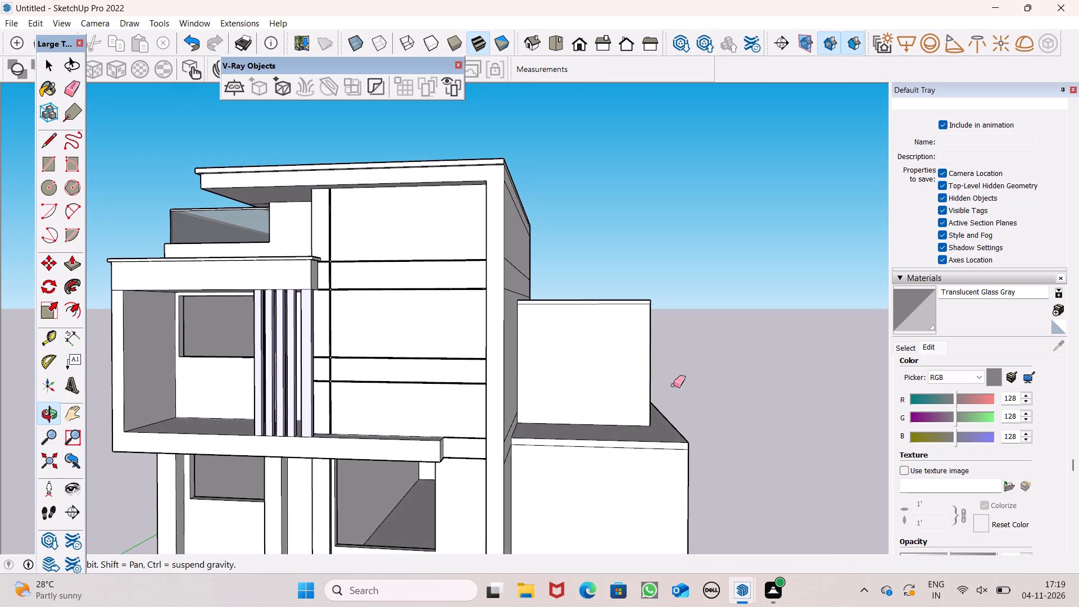
pyautogui.click(48, 162)
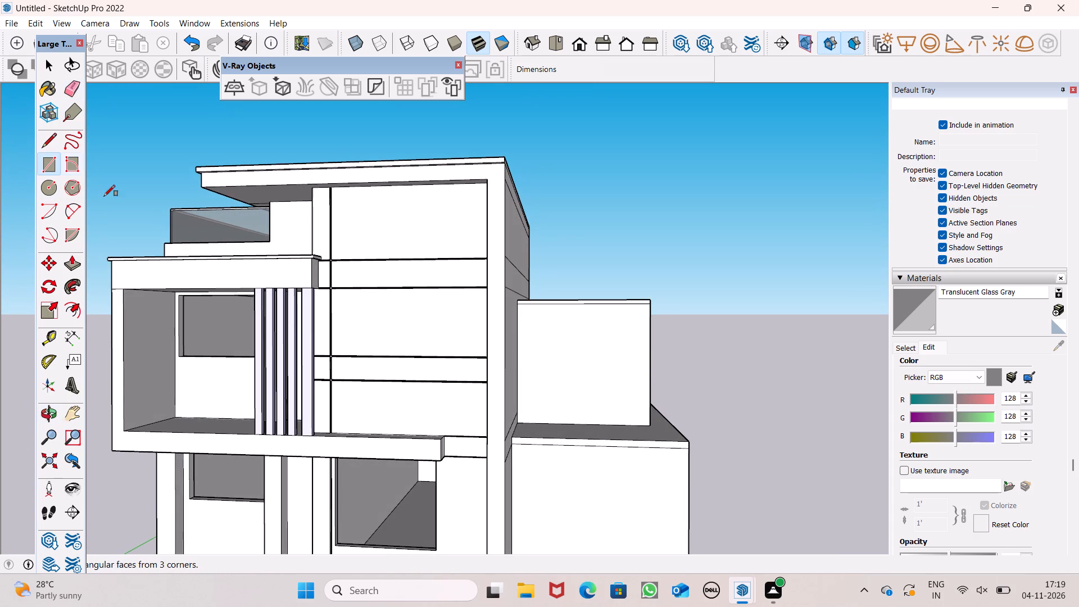
pyautogui.scroll(6, 651, 377)
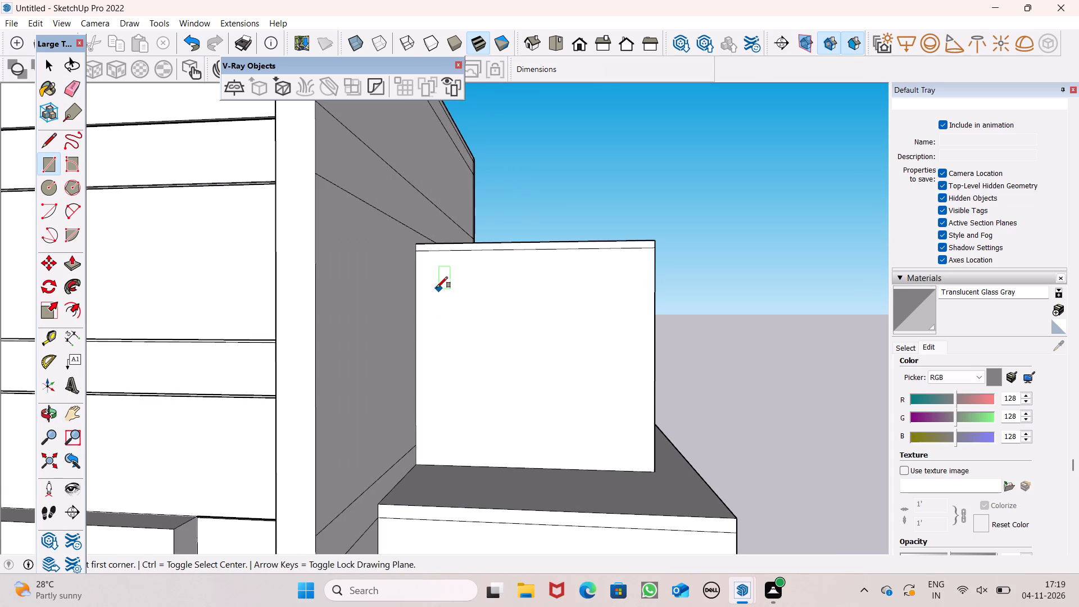
pyautogui.click(435, 285)
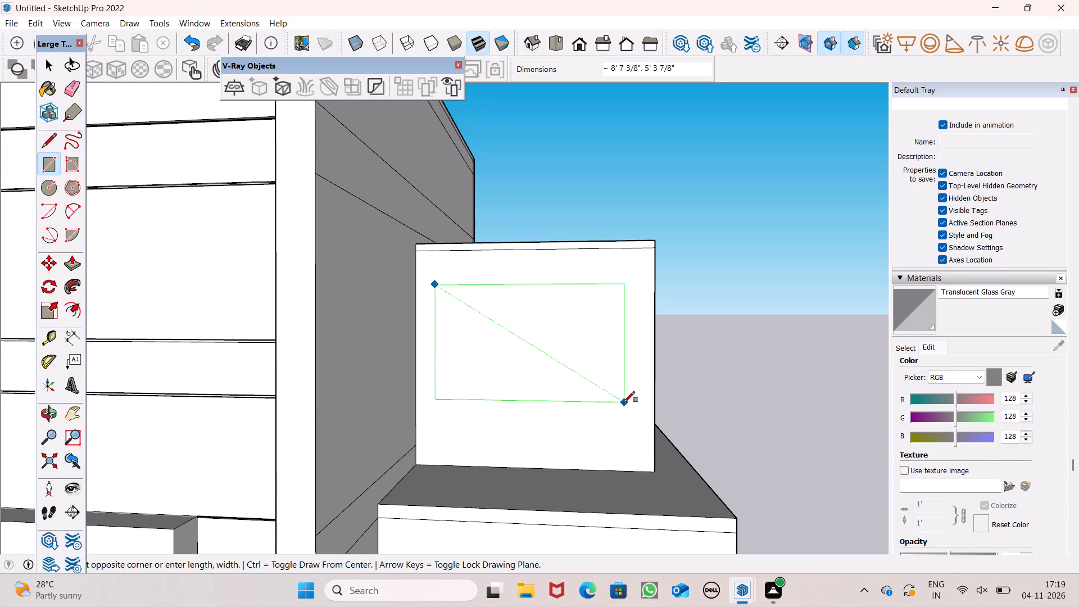
pyautogui.scroll(2, 609, 393)
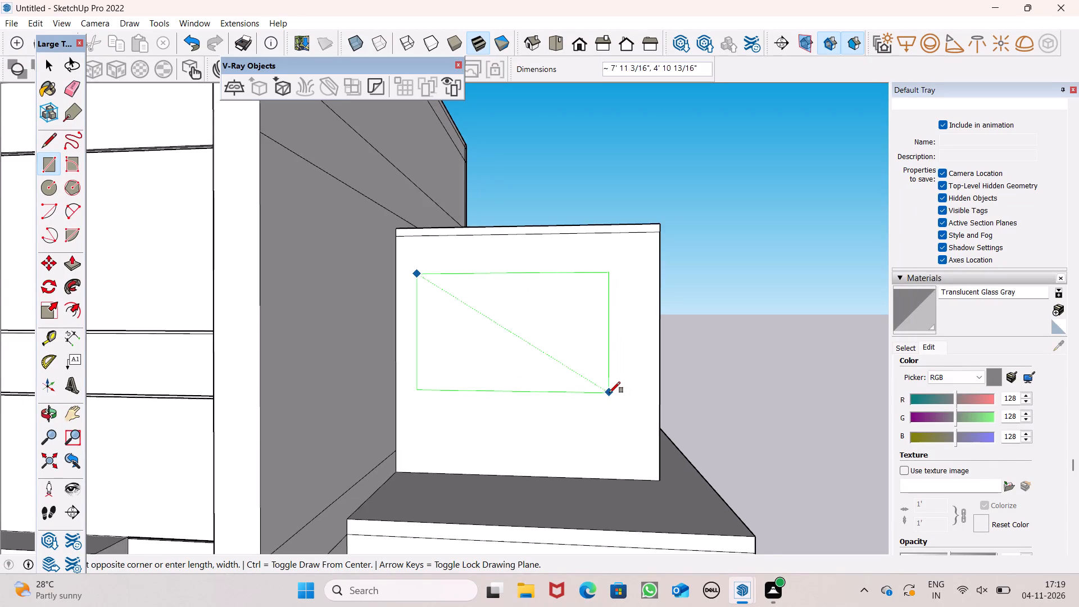
pyautogui.scroll(2, 609, 393)
pyautogui.click(574, 392)
pyautogui.scroll(-5, 655, 347)
pyautogui.moveTo(652, 374); pyautogui.dragTo(657, 387, button='middle')
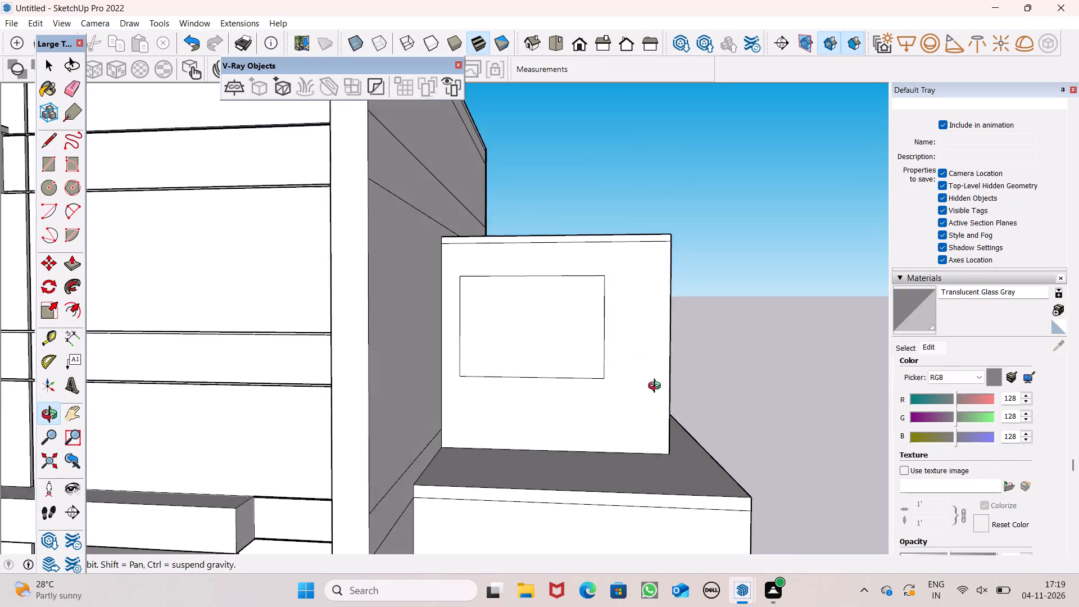
pyautogui.moveTo(657, 387); pyautogui.dragTo(658, 392, button='middle')
pyautogui.press('space')
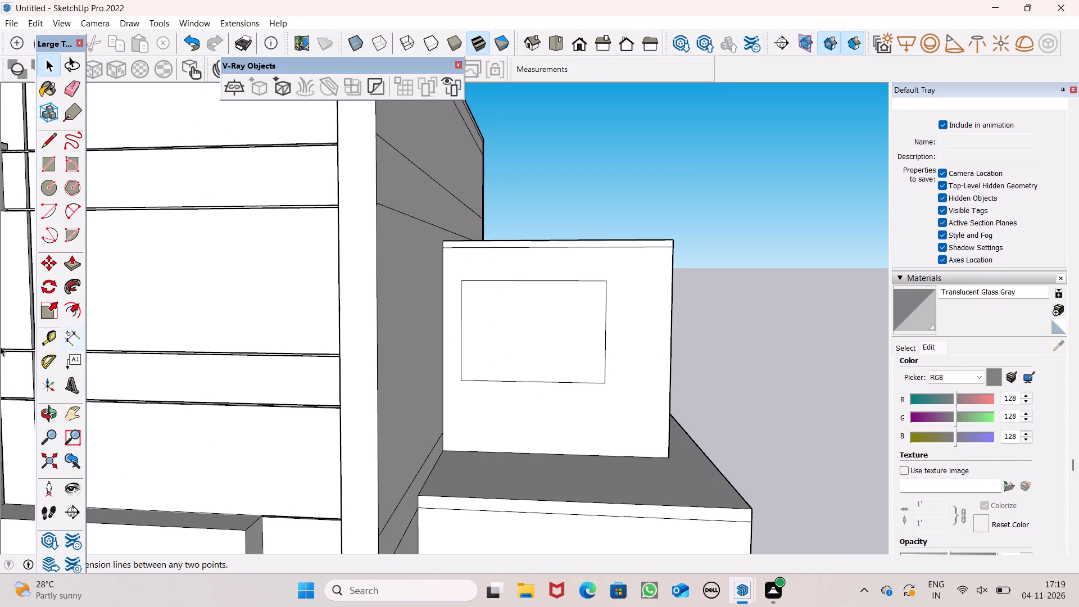
# Push the window rectangle in 6" through the upper side block's front wall to cut an opening.
pyautogui.click(70, 275)
pyautogui.moveTo(376, 418); pyautogui.dragTo(380, 469, button='middle')
pyautogui.scroll(3, 483, 334)
pyautogui.scroll(-1, 486, 329)
pyautogui.scroll(2, 486, 329)
pyautogui.press('space')
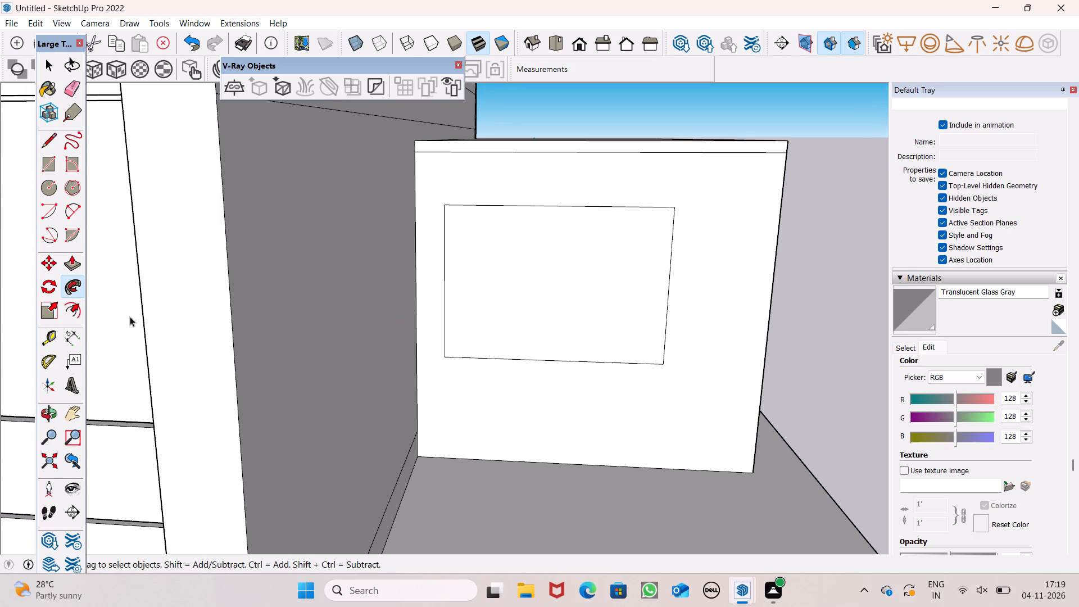
pyautogui.click(67, 265)
pyautogui.scroll(2, 463, 291)
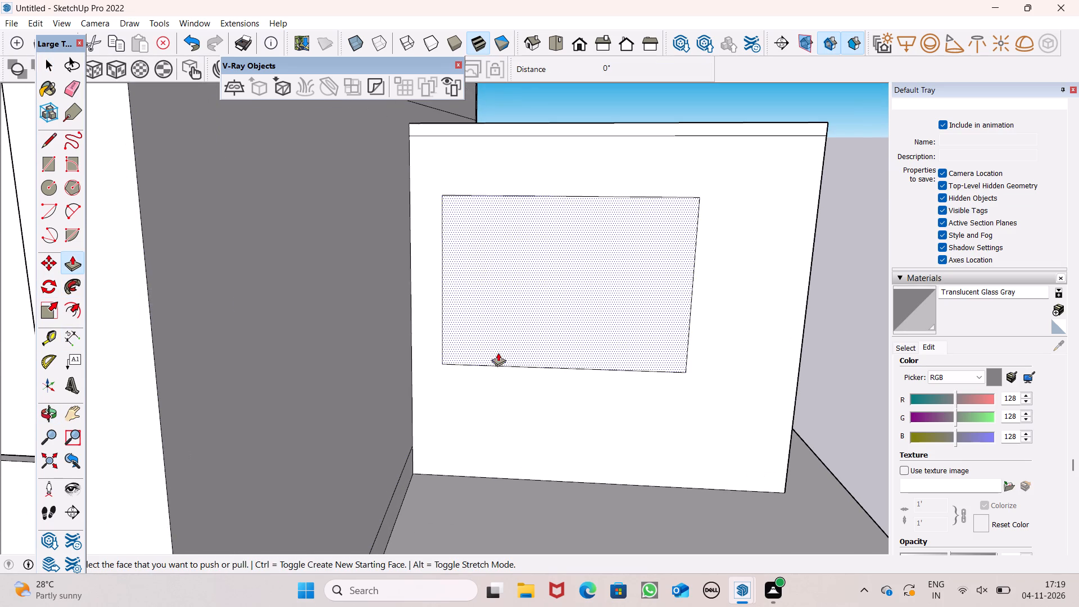
pyautogui.moveTo(480, 365); pyautogui.dragTo(518, 339)
pyautogui.scroll(-2, 520, 345)
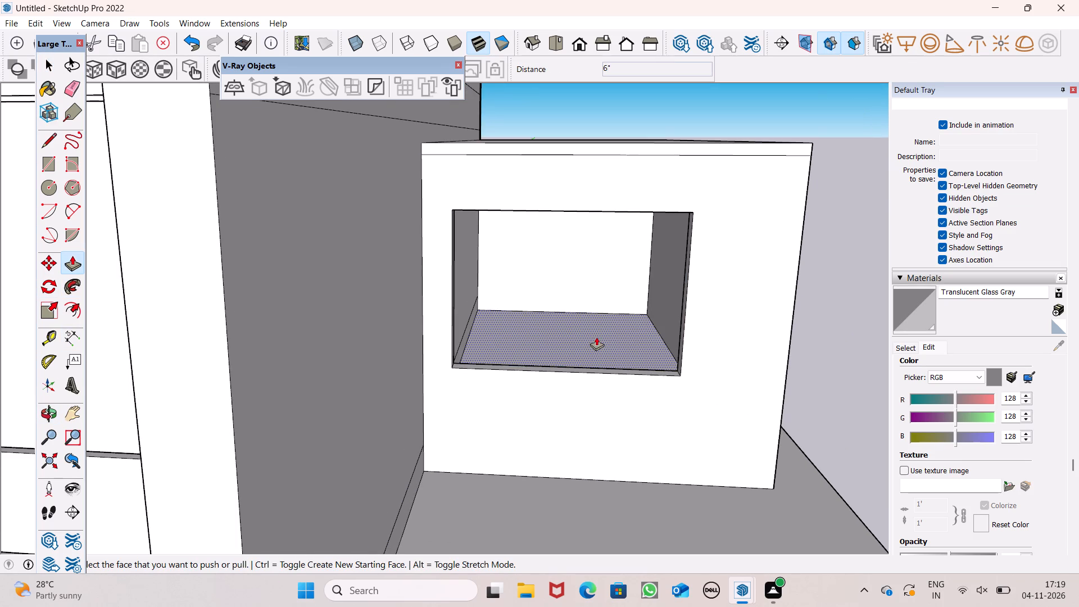
pyautogui.press('space')
pyautogui.scroll(-2, 412, 325)
pyautogui.moveTo(579, 351); pyautogui.dragTo(602, 398, button='middle')
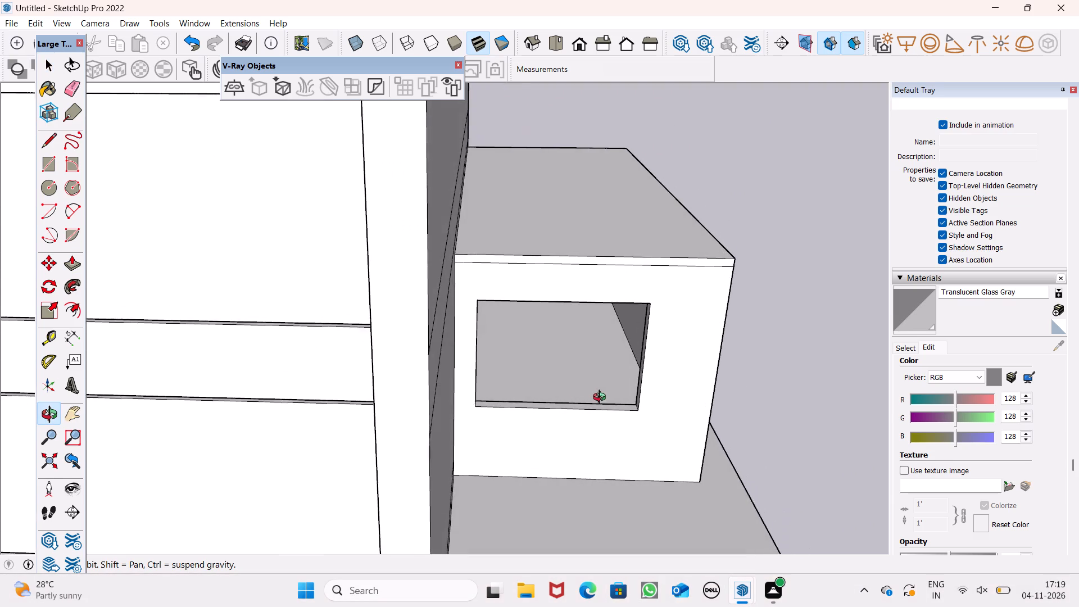
pyautogui.moveTo(602, 398); pyautogui.dragTo(582, 391, button='middle')
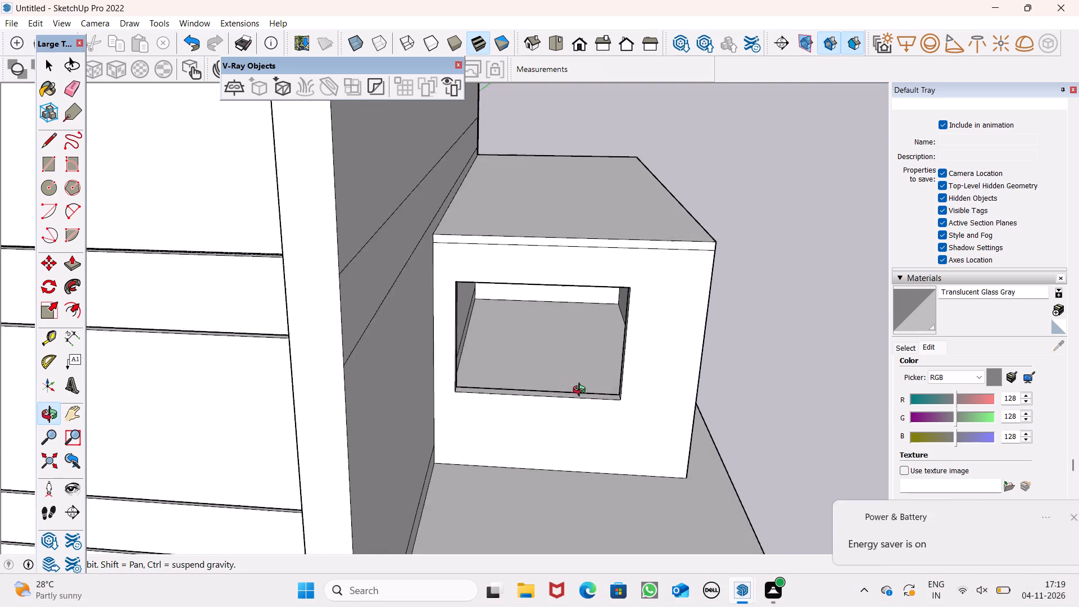
# Draw a small rectangle about 3 11/16" by 6" across the sill of the upper side block's window opening.
pyautogui.moveTo(582, 391); pyautogui.dragTo(583, 396, button='middle')
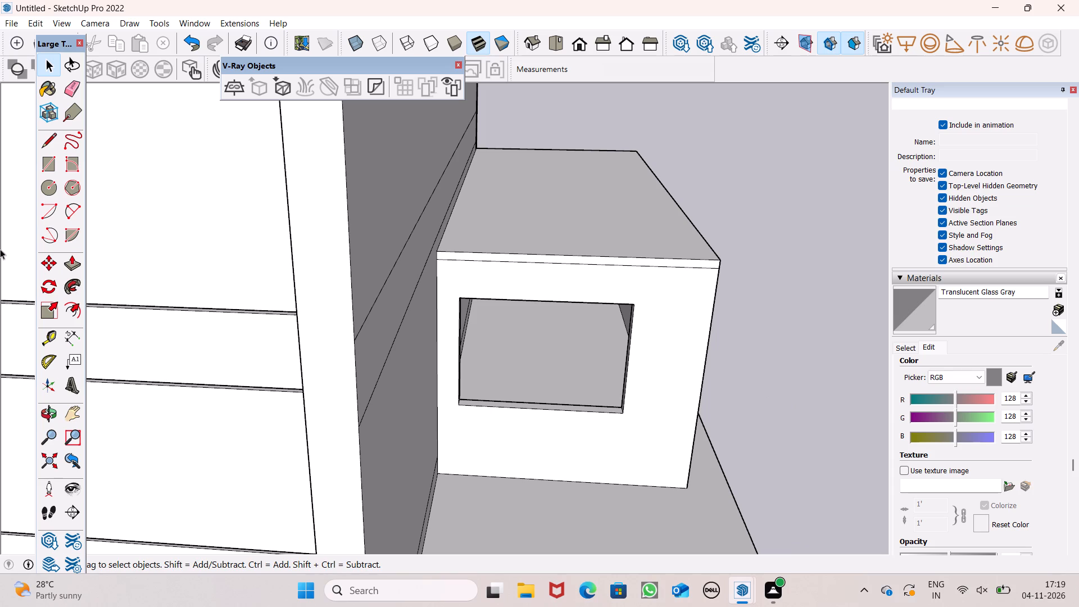
pyautogui.click(55, 157)
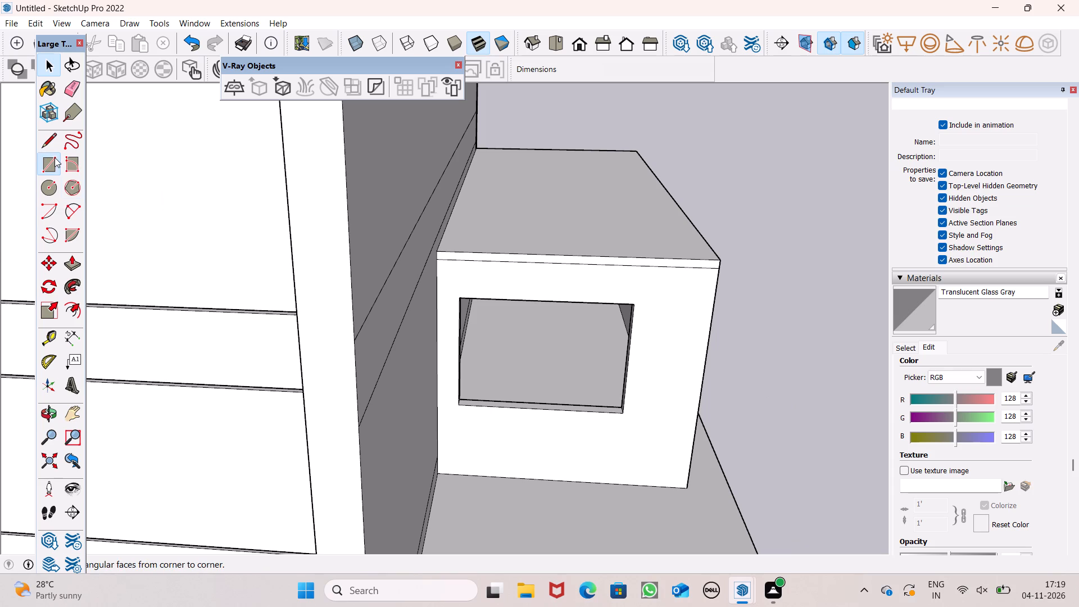
pyautogui.moveTo(409, 391); pyautogui.dragTo(419, 417, button='middle')
pyautogui.scroll(5, 483, 409)
pyautogui.scroll(-2, 454, 388)
pyautogui.scroll(1, 438, 393)
pyautogui.scroll(-2, 436, 393)
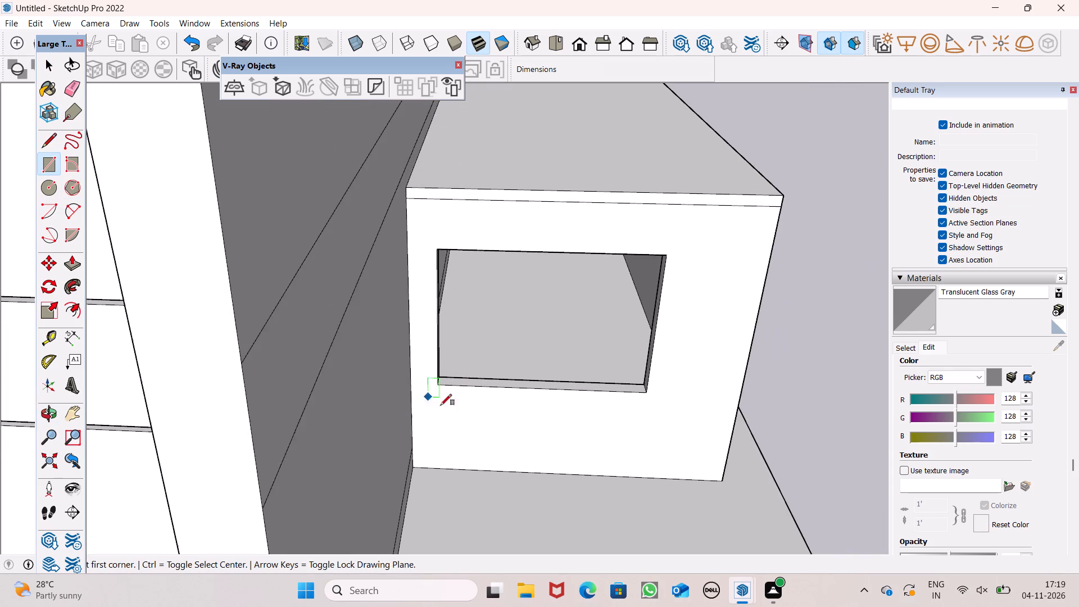
pyautogui.moveTo(520, 451); pyautogui.dragTo(525, 477, button='middle')
pyautogui.scroll(7, 585, 404)
pyautogui.scroll(-4, 655, 410)
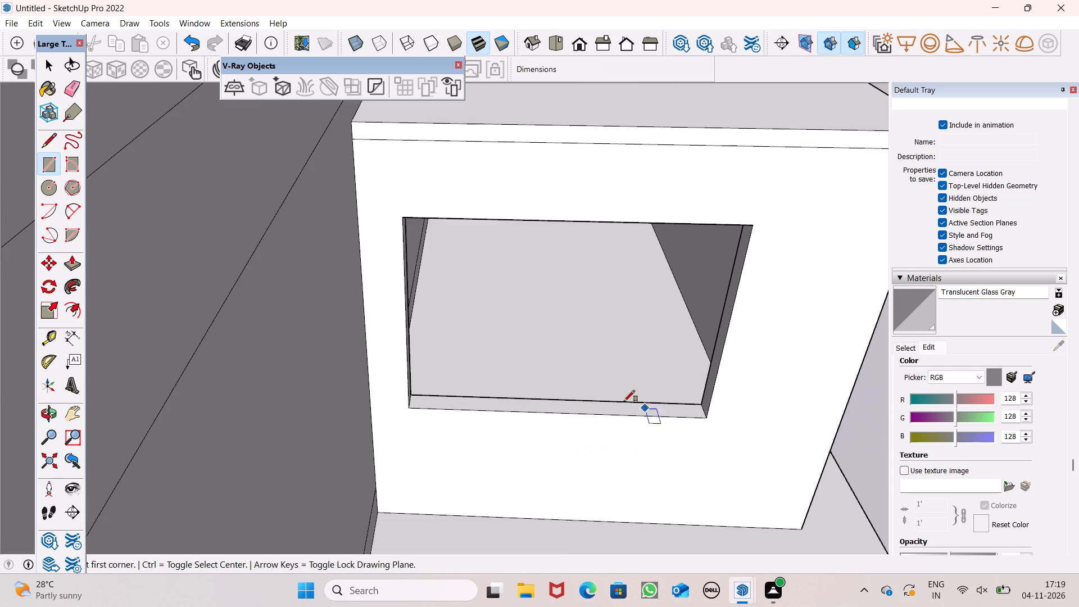
pyautogui.moveTo(514, 414); pyautogui.dragTo(522, 436, button='middle')
pyautogui.scroll(4, 452, 376)
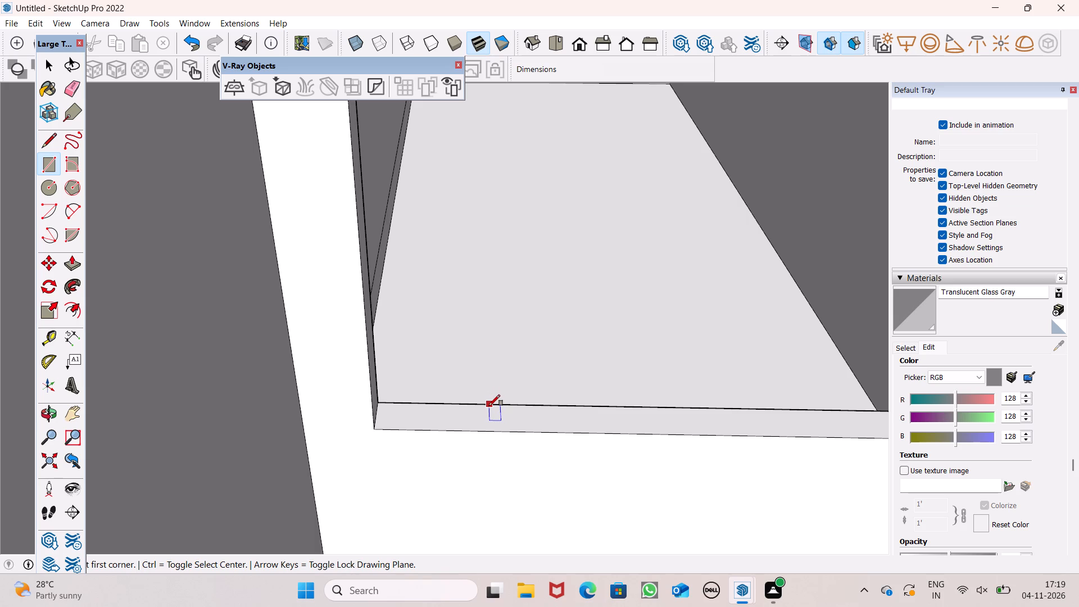
pyautogui.click(486, 404)
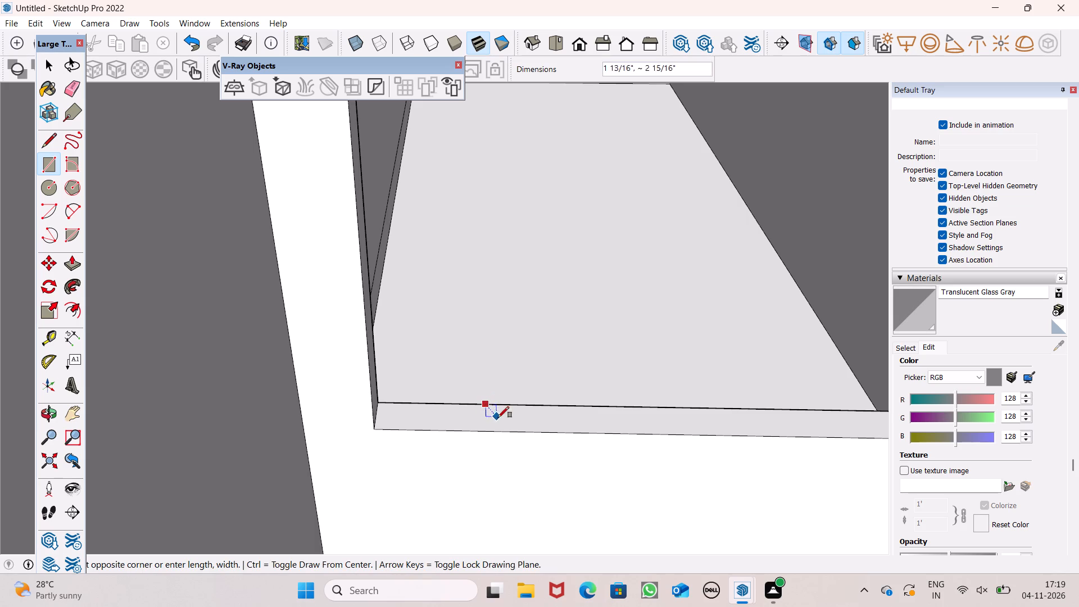
pyautogui.click(510, 429)
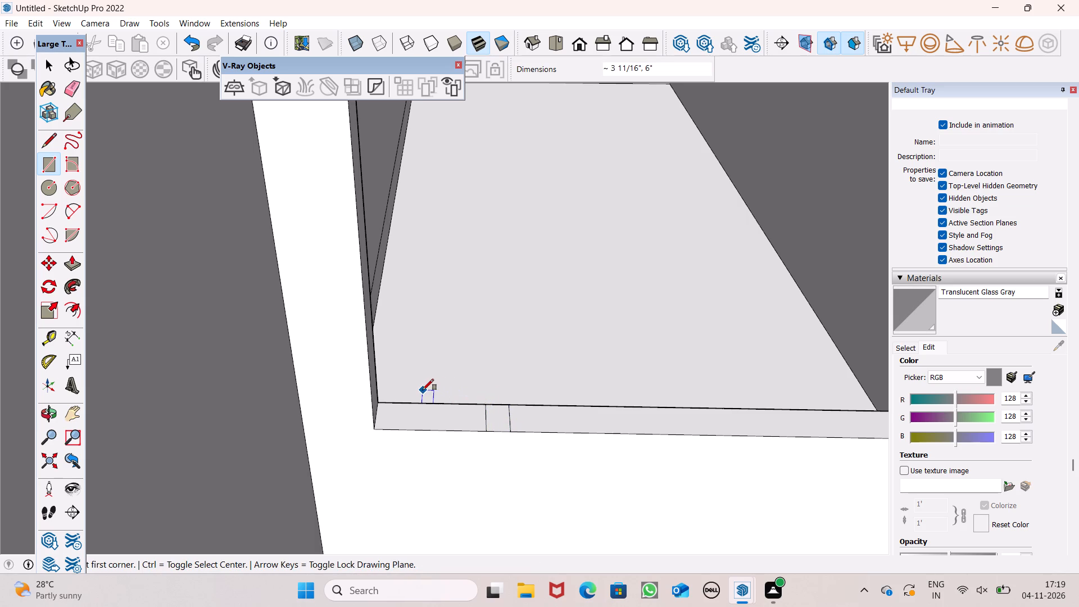
pyautogui.scroll(-1, 421, 390)
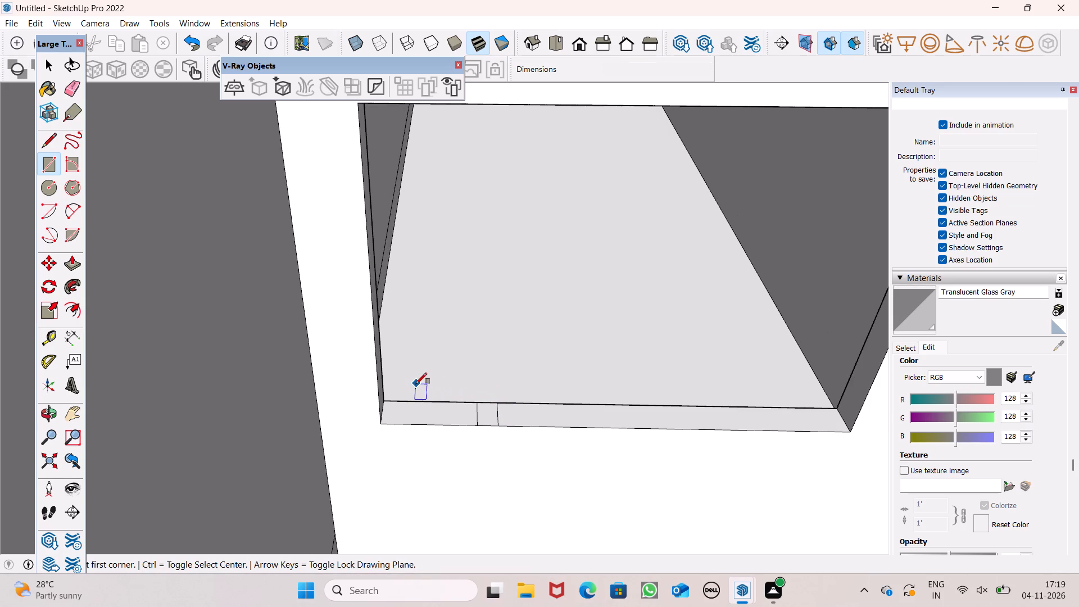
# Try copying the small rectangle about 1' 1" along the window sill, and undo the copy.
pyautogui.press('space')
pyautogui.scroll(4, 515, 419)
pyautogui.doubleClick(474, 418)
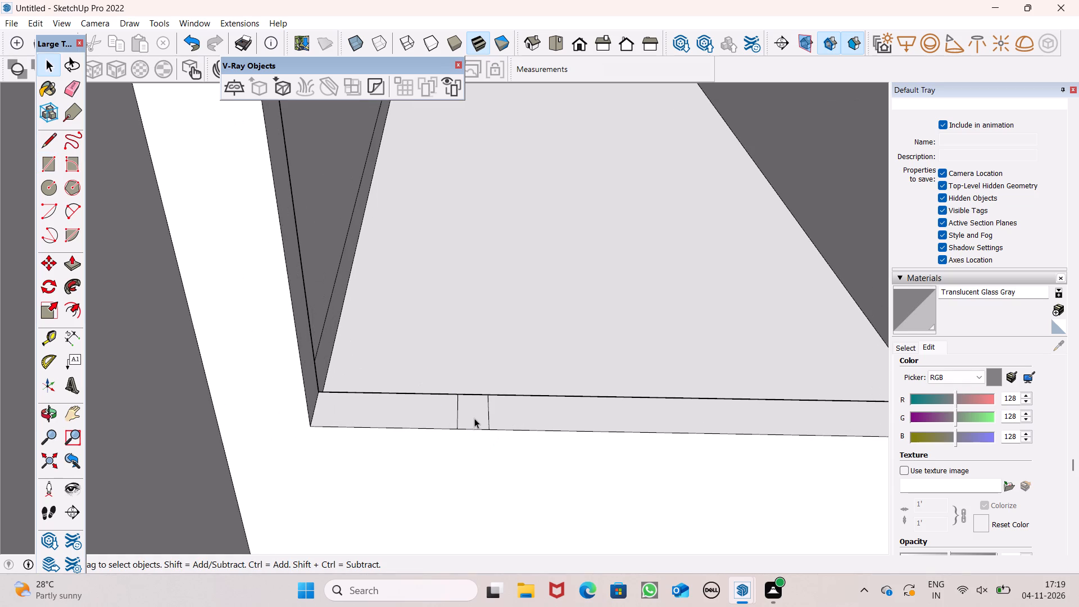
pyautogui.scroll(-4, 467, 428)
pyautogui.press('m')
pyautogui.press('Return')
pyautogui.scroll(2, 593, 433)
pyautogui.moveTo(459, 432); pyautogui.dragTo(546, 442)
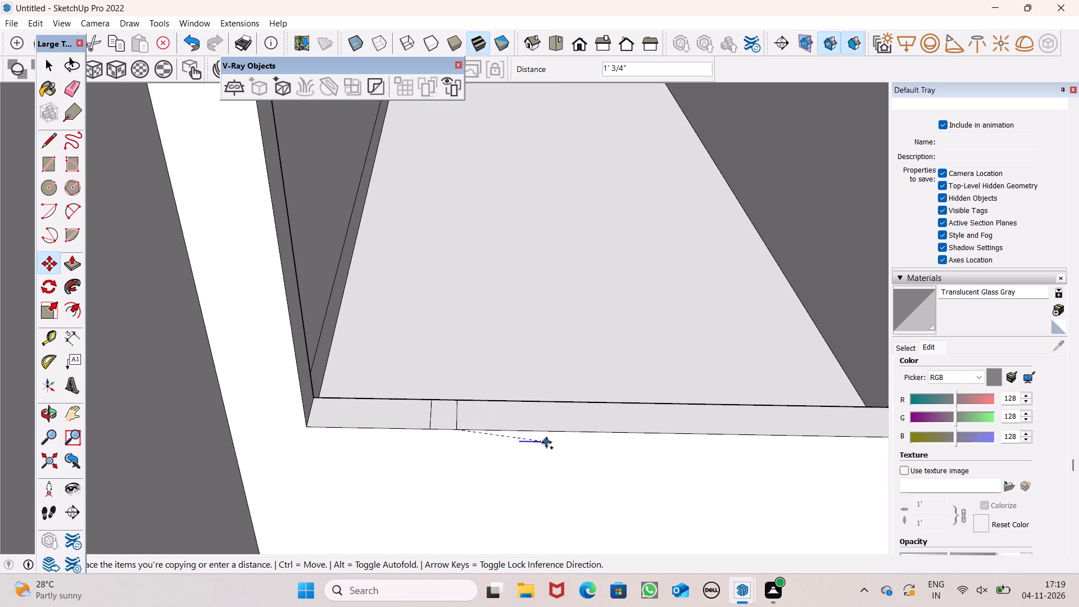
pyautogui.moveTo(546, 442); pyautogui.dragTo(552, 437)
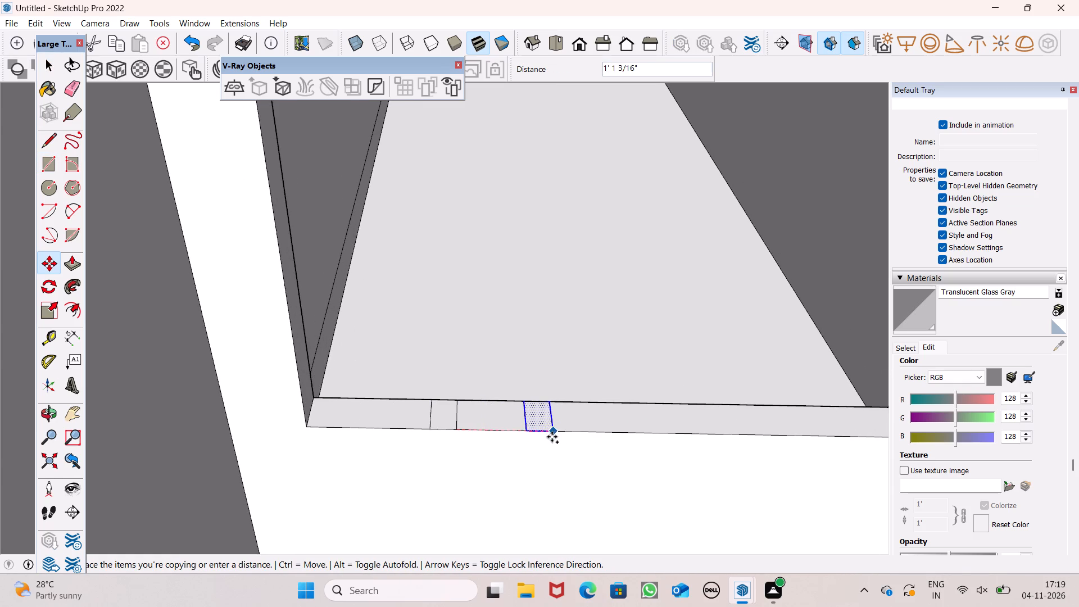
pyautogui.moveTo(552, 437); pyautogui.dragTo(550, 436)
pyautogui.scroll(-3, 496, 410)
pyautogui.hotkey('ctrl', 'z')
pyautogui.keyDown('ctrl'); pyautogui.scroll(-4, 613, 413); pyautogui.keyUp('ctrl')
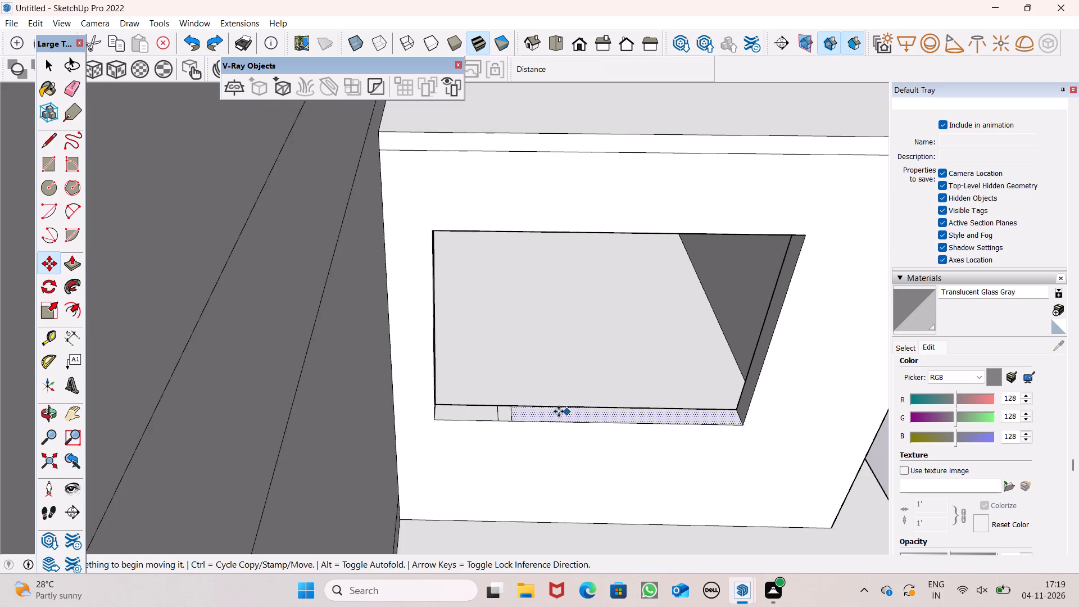
# Select the small sill rectangle with its edges and move it along the sill, closer to the main building.
pyautogui.scroll(4, 491, 420)
pyautogui.press('space')
pyautogui.scroll(1, 519, 415)
pyautogui.doubleClick(518, 411)
pyautogui.scroll(1, 692, 314)
pyautogui.scroll(-2, 692, 314)
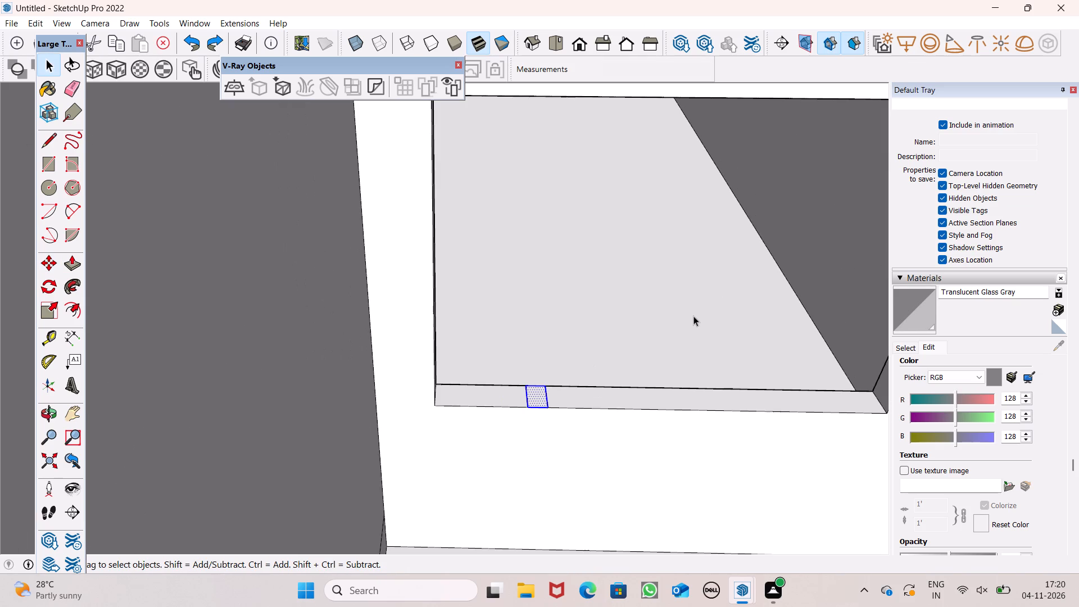
pyautogui.press('m')
pyautogui.press('Return')
pyautogui.scroll(5, 590, 301)
pyautogui.scroll(-3, 568, 354)
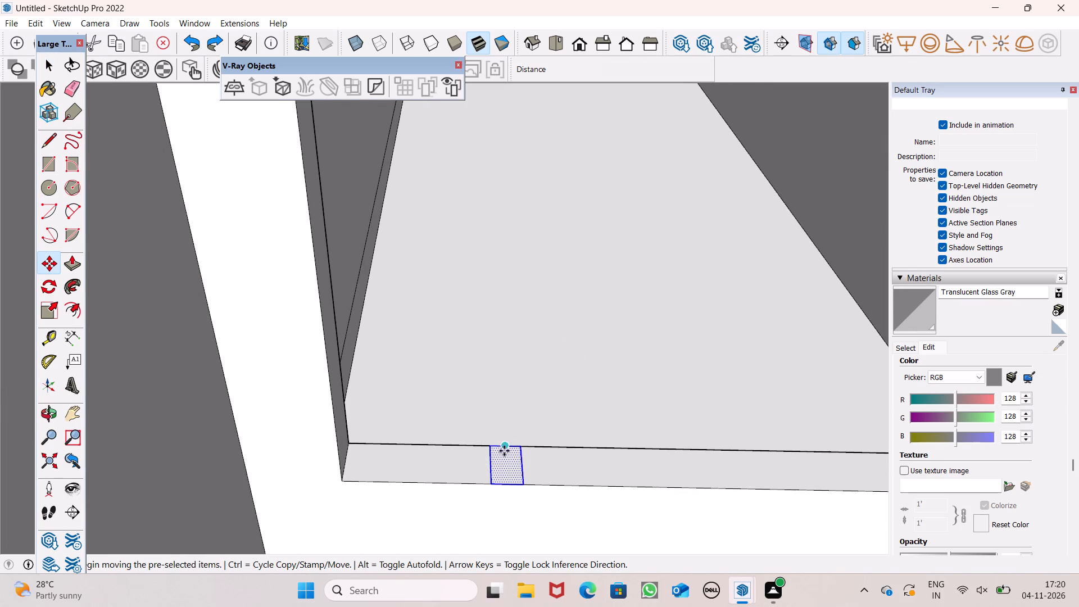
pyautogui.scroll(2, 501, 454)
pyautogui.scroll(-5, 625, 411)
pyautogui.scroll(2, 529, 455)
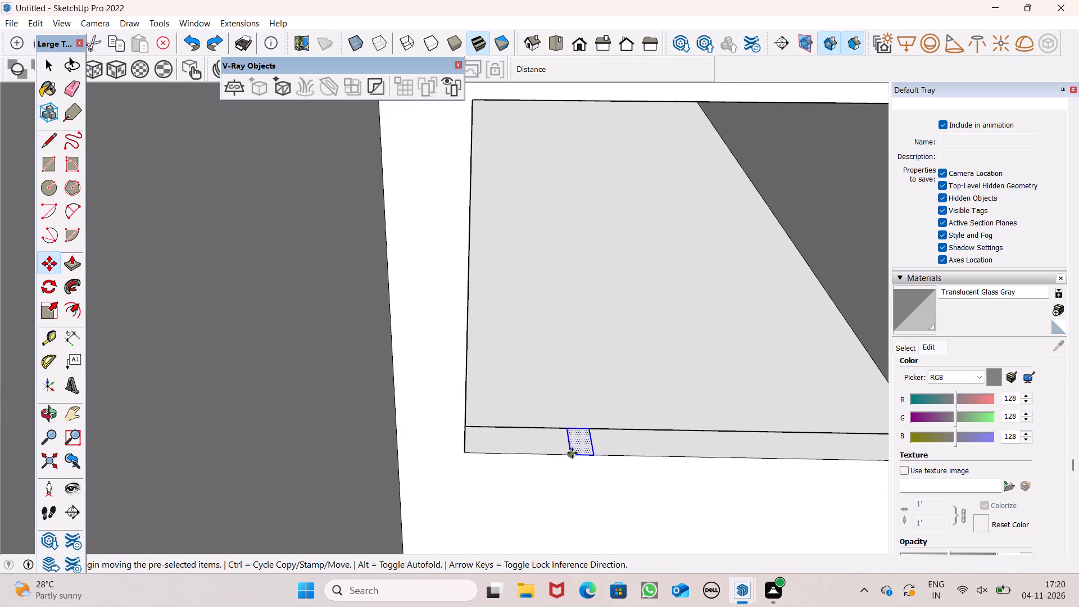
pyautogui.moveTo(573, 454); pyautogui.dragTo(537, 454)
pyautogui.scroll(-6, 437, 368)
pyautogui.moveTo(636, 416); pyautogui.dragTo(629, 430, button='middle')
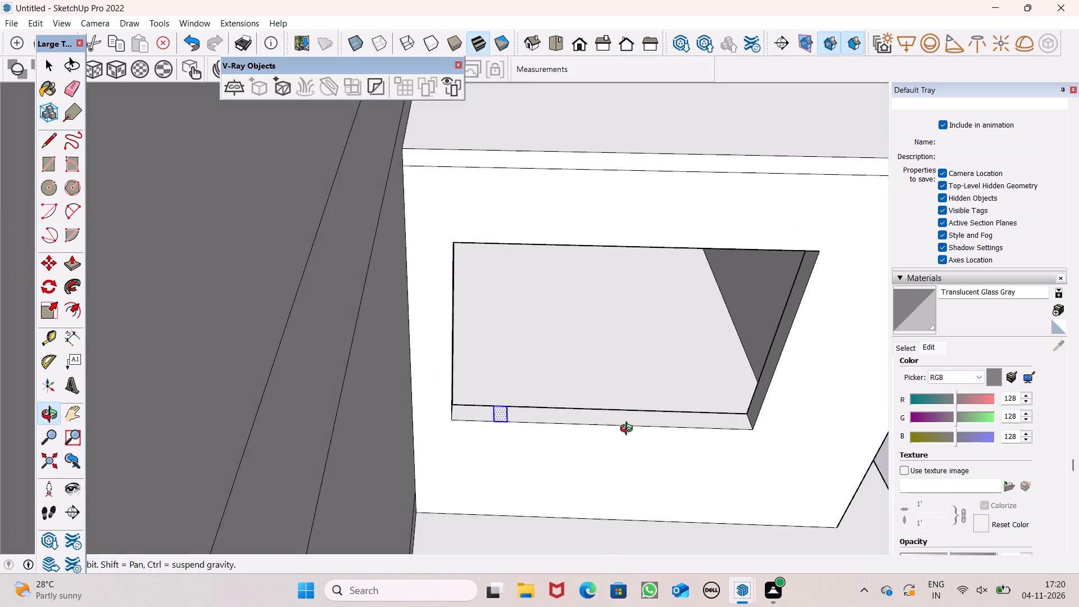
pyautogui.moveTo(629, 430); pyautogui.dragTo(627, 431, button='middle')
# Copy the small rectangle 1' 1 9/16" along the sill away from the main building and multiply it into four evenly spaced copies.
pyautogui.scroll(5, 544, 408)
pyautogui.moveTo(492, 428); pyautogui.dragTo(543, 431)
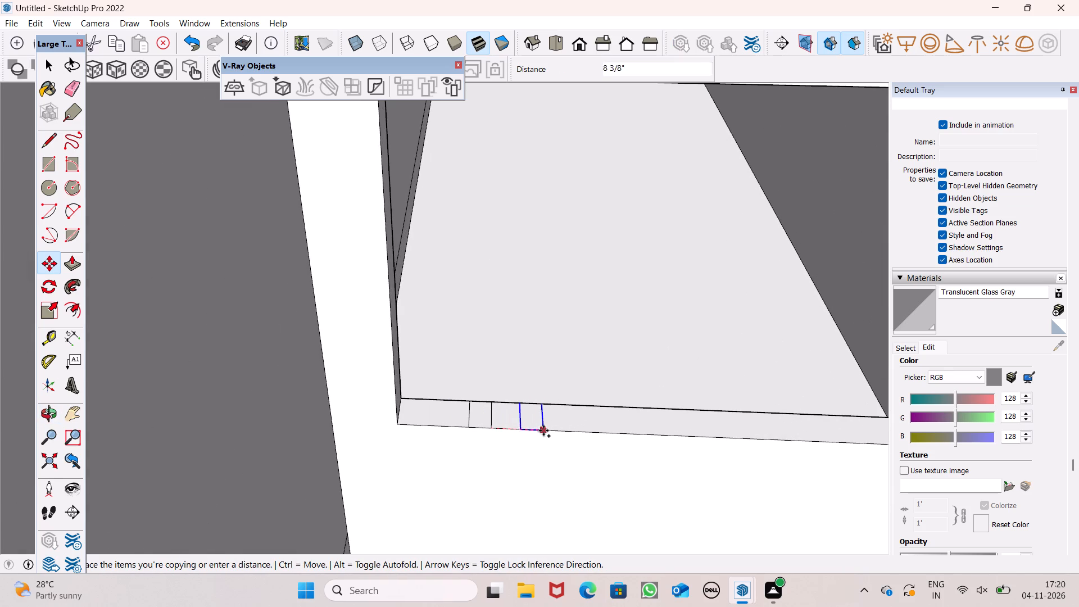
pyautogui.moveTo(543, 431); pyautogui.dragTo(574, 433)
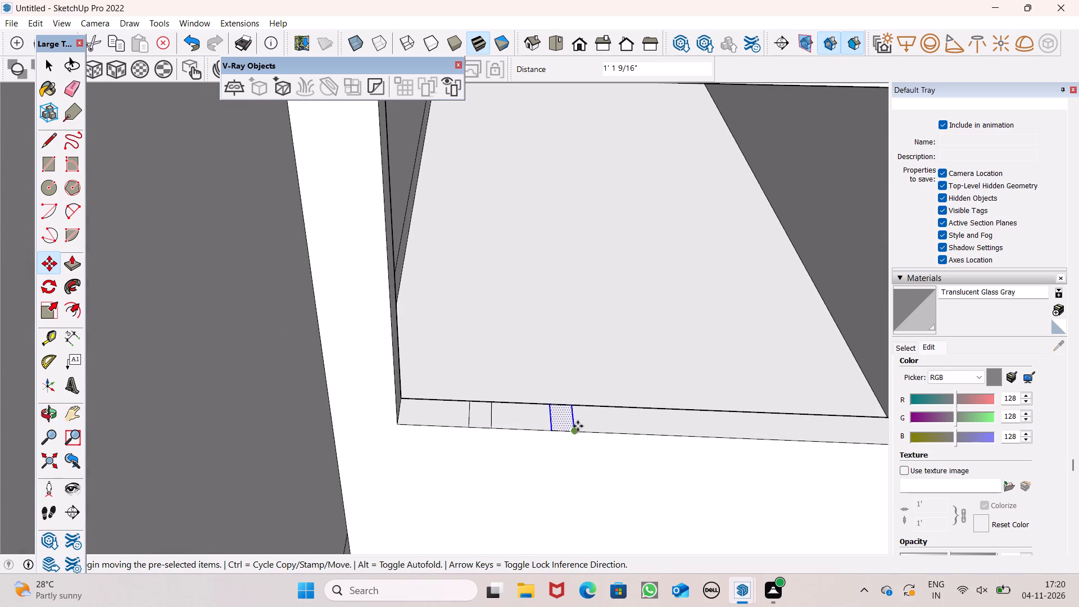
pyautogui.hotkey('shift', '*')
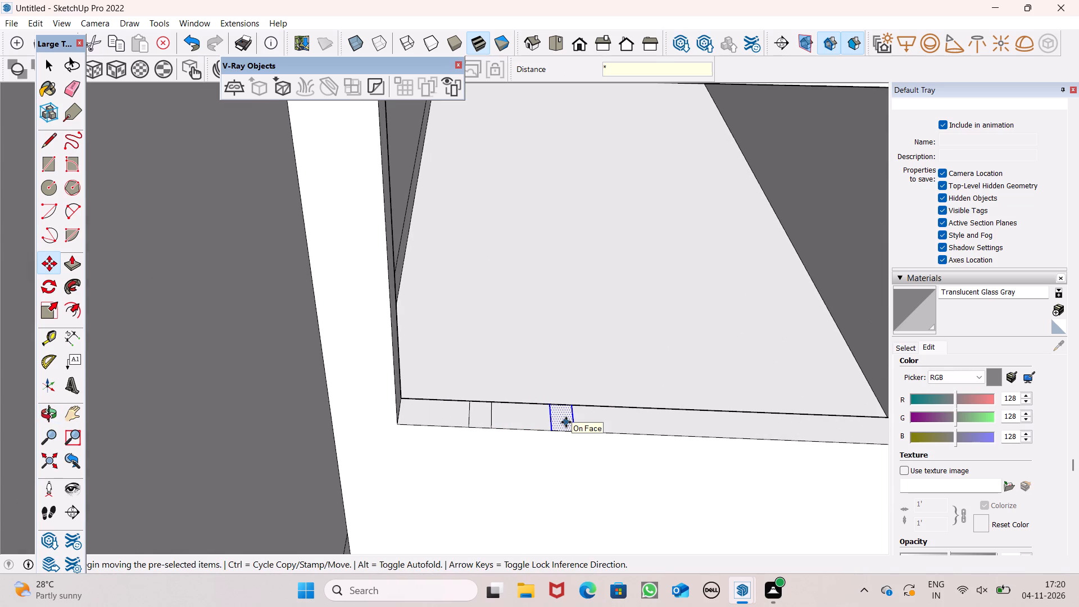
pyautogui.press('4')
pyautogui.press('Return')
pyautogui.press('space')
pyautogui.scroll(-7, 547, 338)
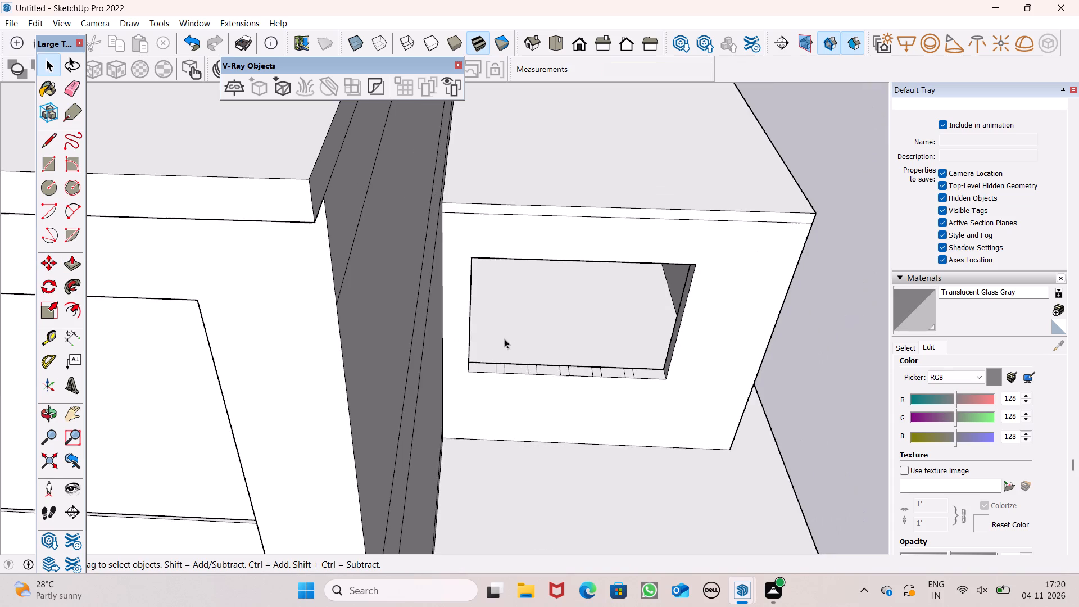
# Pull the three sill rectangles nearest the main building up 4' 10 5/8" to the top of the window opening as vertical bars.
pyautogui.scroll(2, 609, 352)
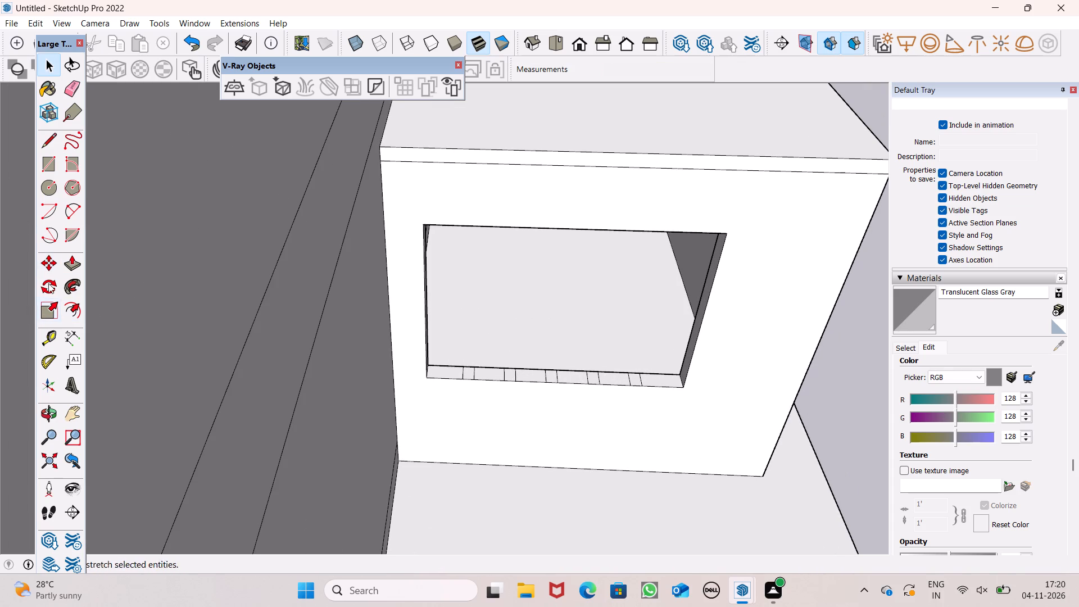
pyautogui.click(71, 260)
pyautogui.scroll(-2, 421, 265)
pyautogui.scroll(6, 480, 154)
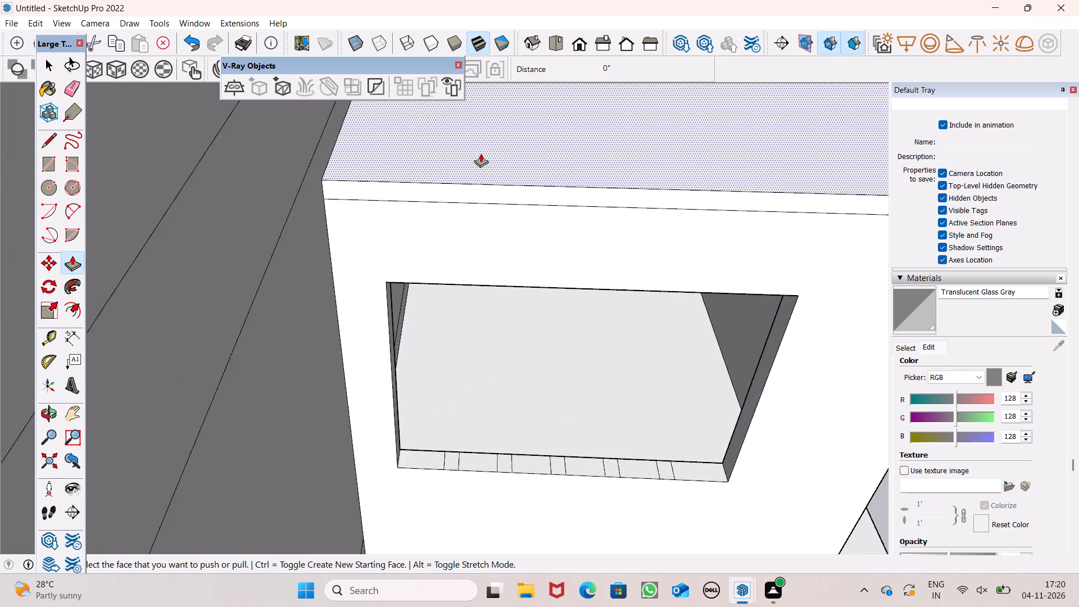
pyautogui.moveTo(451, 489); pyautogui.dragTo(470, 352)
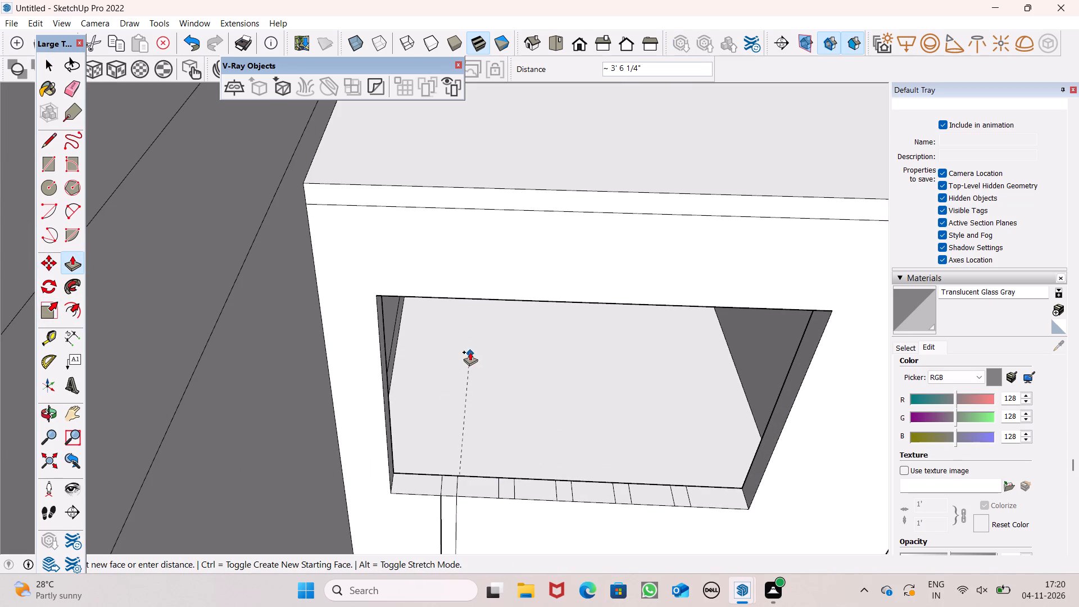
pyautogui.moveTo(470, 352); pyautogui.dragTo(490, 304)
pyautogui.moveTo(490, 304); pyautogui.dragTo(493, 300)
pyautogui.moveTo(510, 491); pyautogui.dragTo(528, 327)
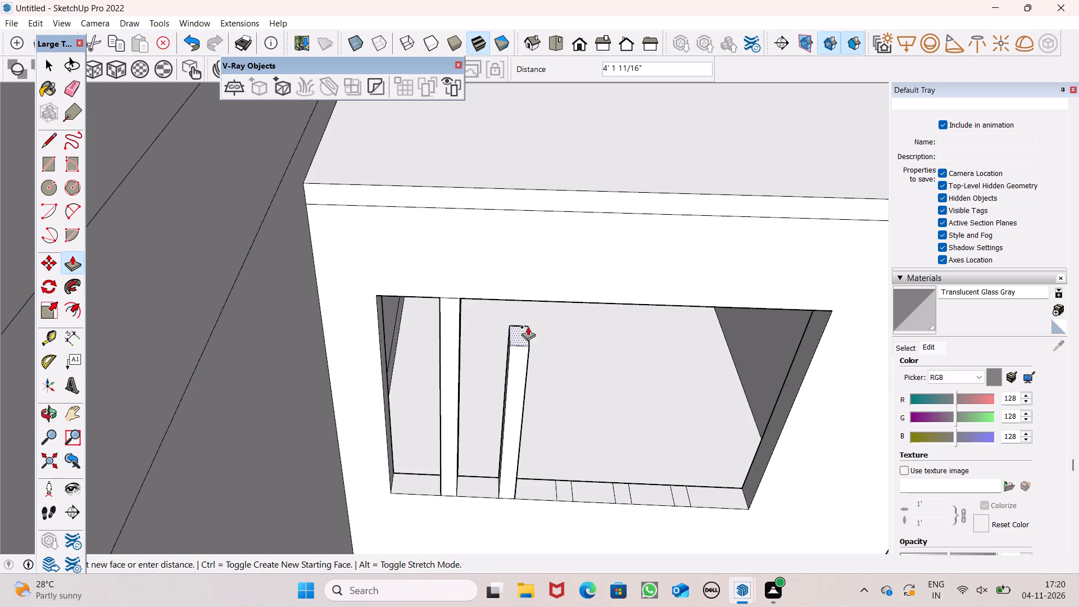
pyautogui.moveTo(528, 327); pyautogui.dragTo(541, 302)
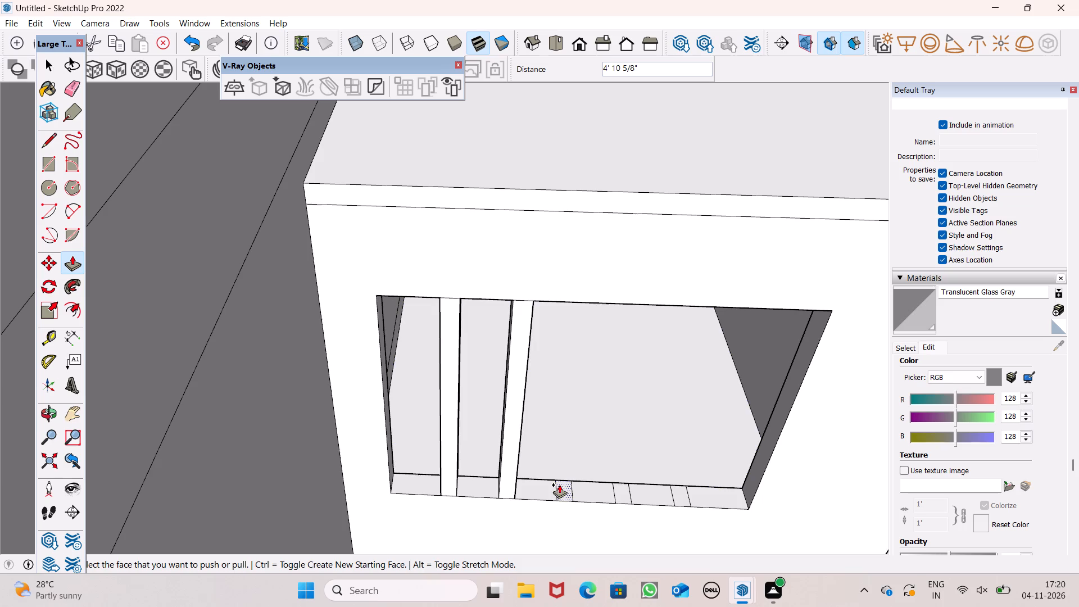
pyautogui.moveTo(564, 494); pyautogui.dragTo(601, 315)
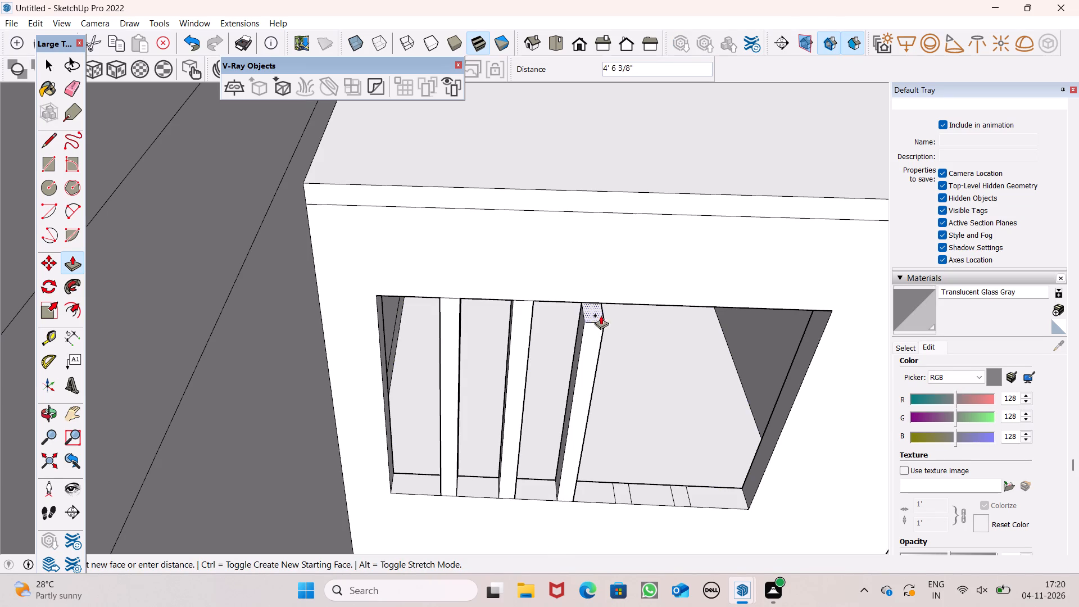
pyautogui.moveTo(601, 315); pyautogui.dragTo(613, 304)
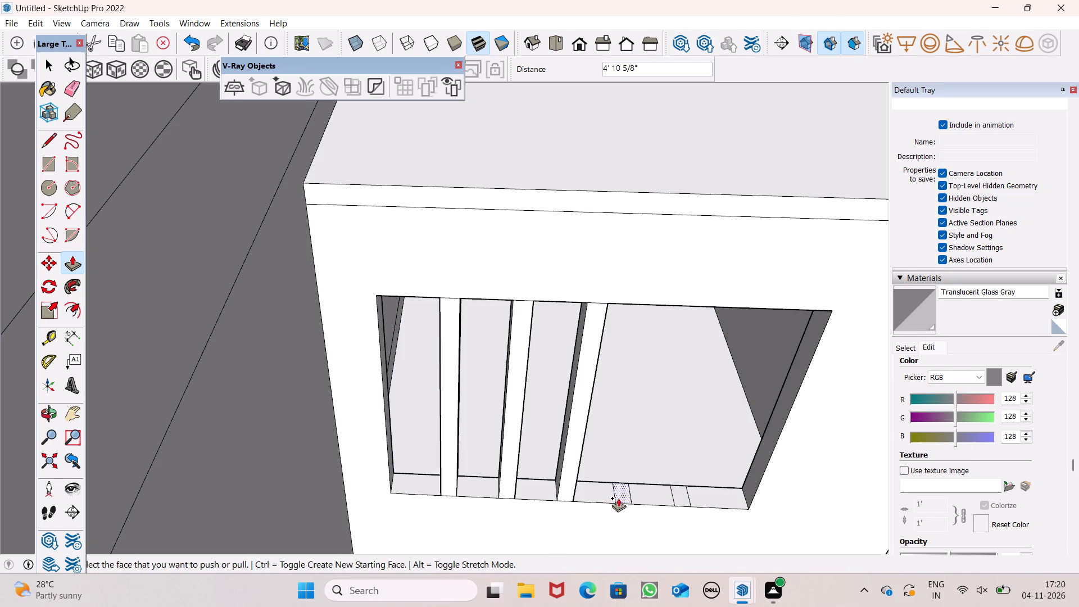
# Pull the remaining two sill rectangles up 4' 10 5/8" to the top of the window opening as vertical bars.
pyautogui.moveTo(622, 497); pyautogui.dragTo(695, 305)
pyautogui.scroll(-4, 600, 346)
pyautogui.scroll(-1, 467, 396)
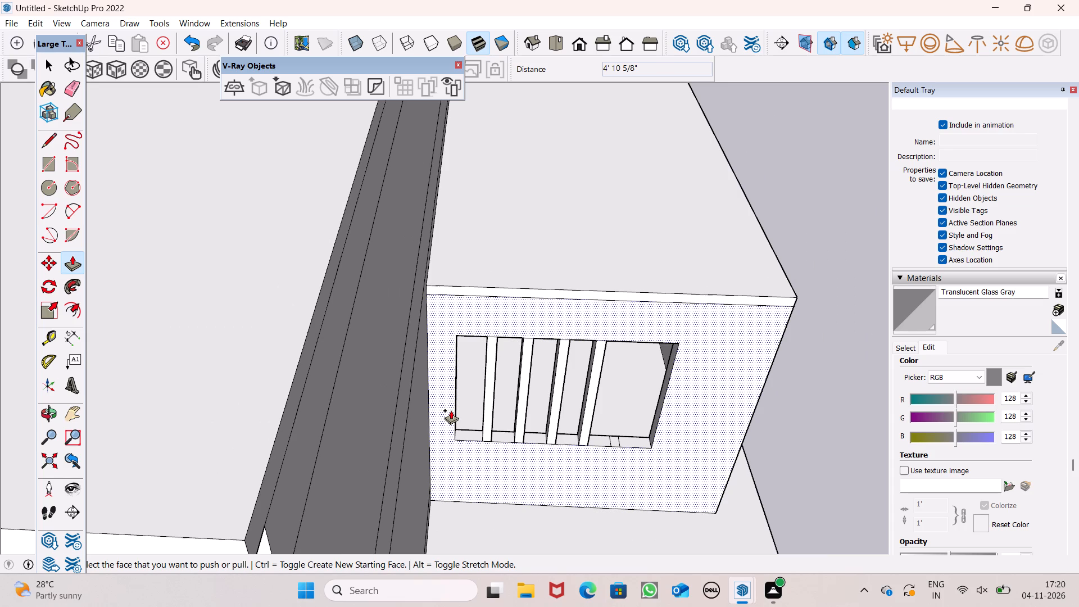
pyautogui.scroll(4, 645, 309)
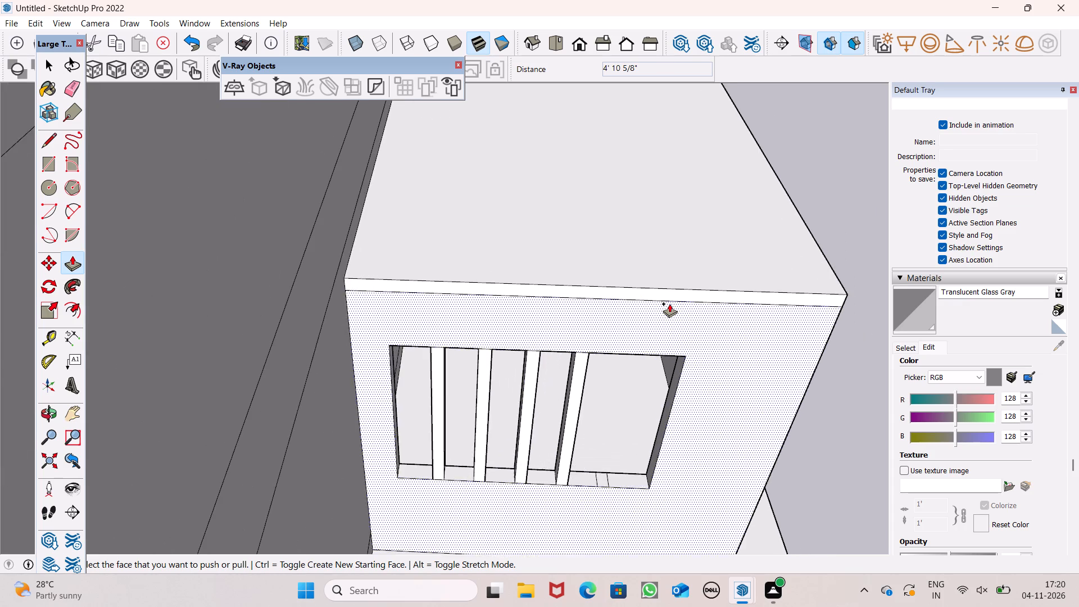
pyautogui.moveTo(601, 495); pyautogui.dragTo(649, 364)
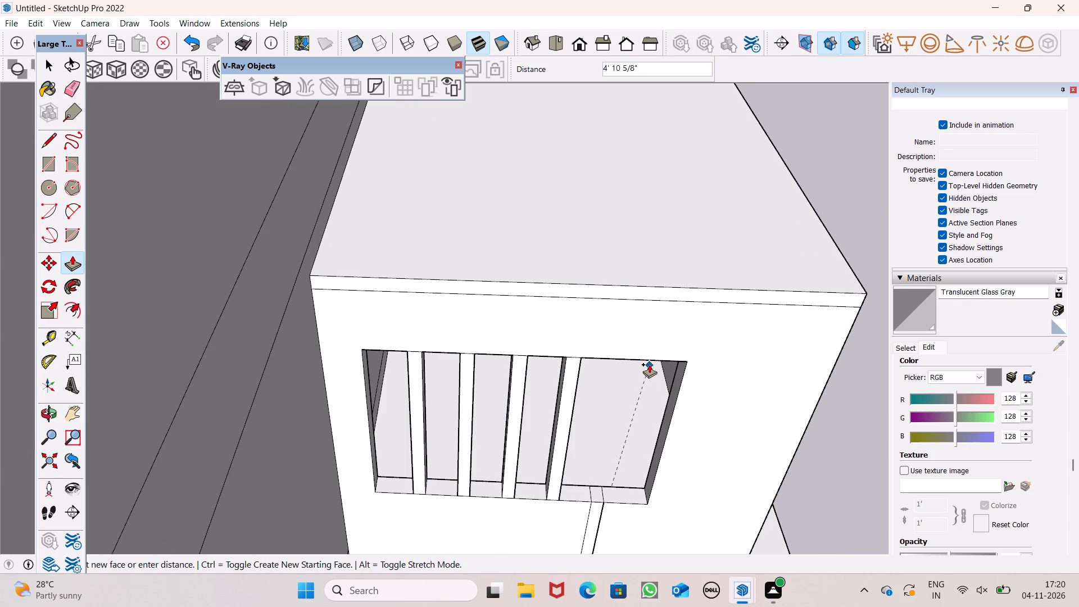
pyautogui.moveTo(649, 364); pyautogui.dragTo(651, 360)
pyautogui.press('space')
# Draw short lines along the inner top edge of the two gaps nearest the main building to fill them with faces.
pyautogui.scroll(-6, 690, 391)
pyautogui.moveTo(679, 441); pyautogui.dragTo(683, 424, button='middle')
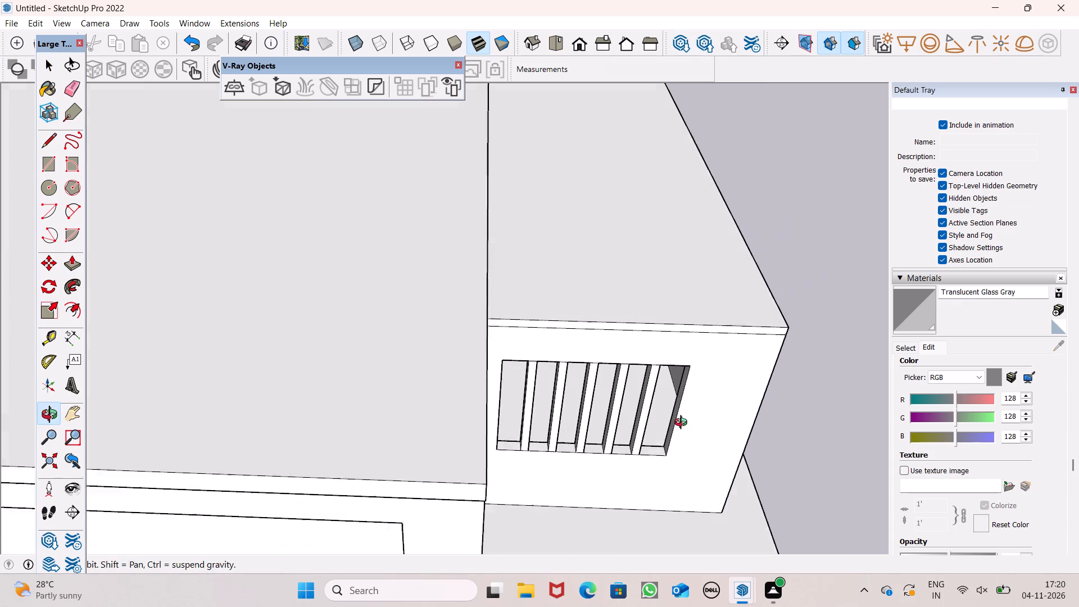
pyautogui.moveTo(683, 424); pyautogui.dragTo(681, 418, button='middle')
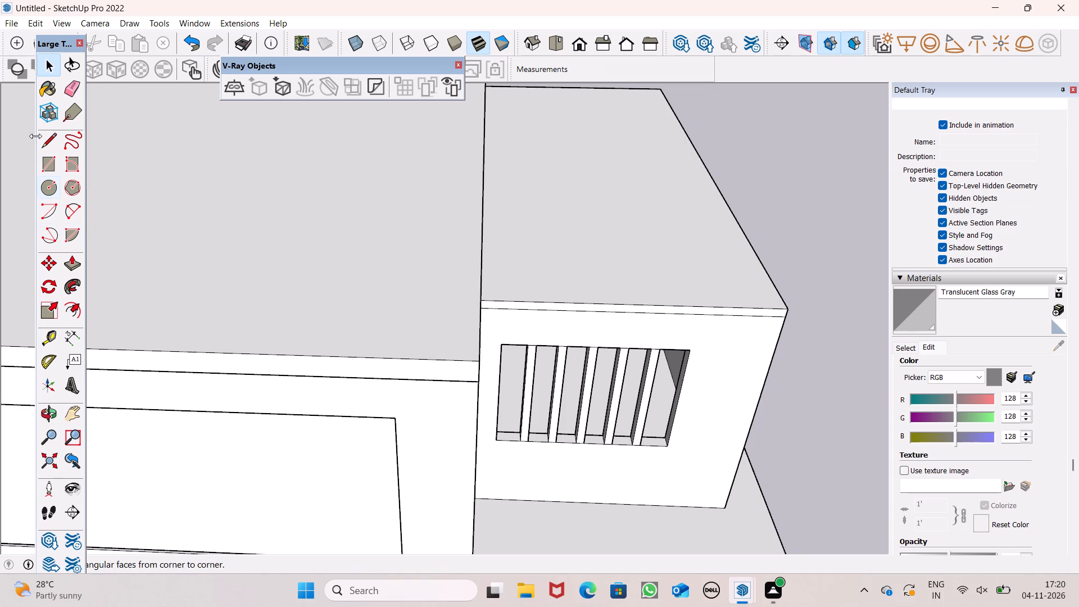
pyautogui.click(51, 140)
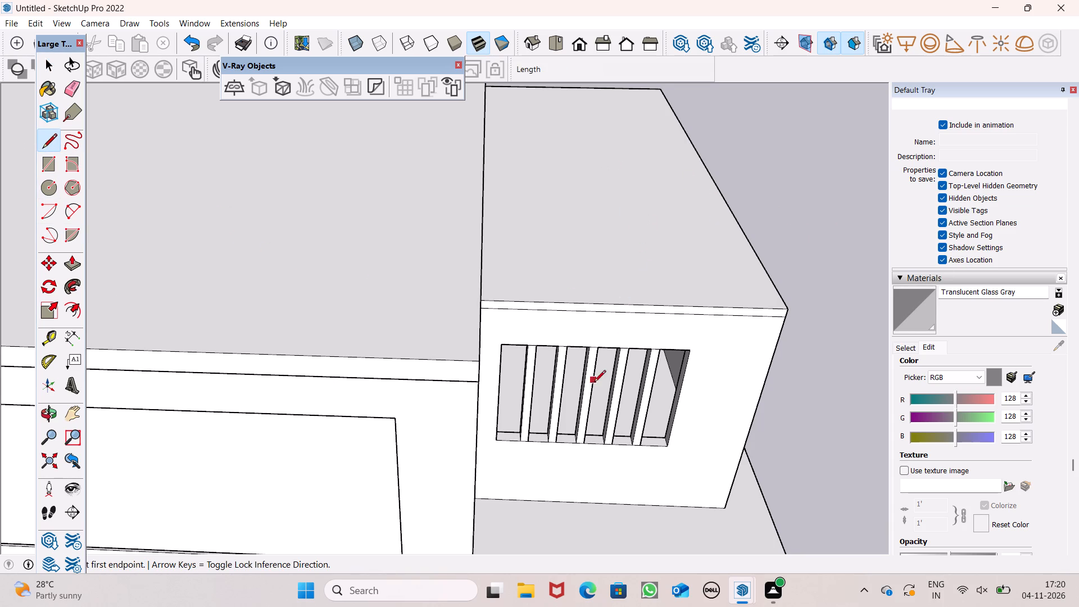
pyautogui.scroll(2, 594, 383)
pyautogui.moveTo(607, 393); pyautogui.dragTo(593, 265, button='middle')
pyautogui.scroll(-4, 557, 375)
pyautogui.scroll(1, 538, 184)
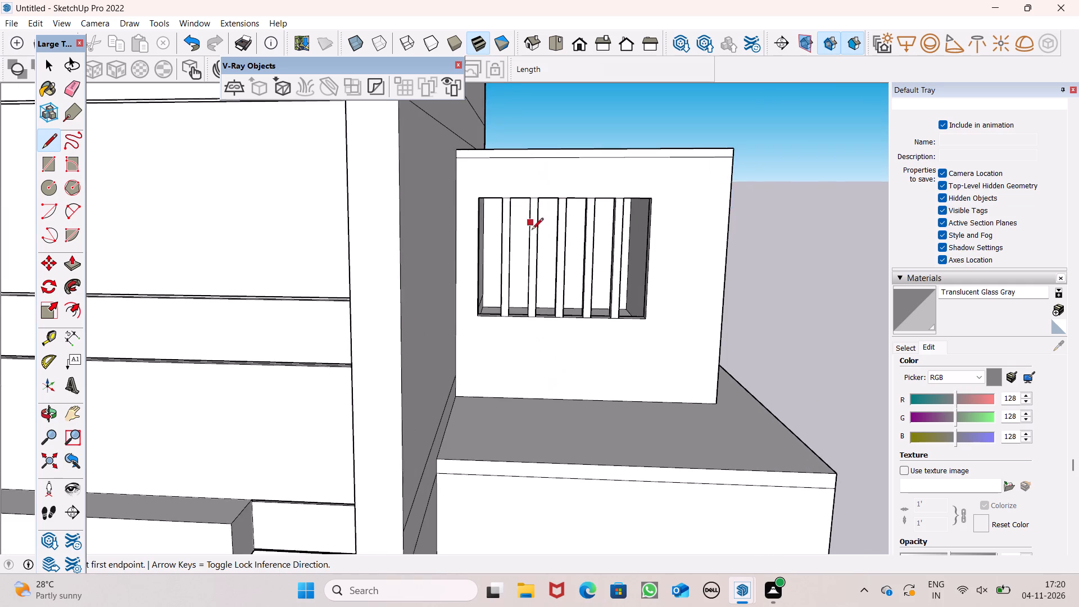
pyautogui.scroll(-3, 533, 283)
pyautogui.scroll(7, 489, 194)
pyautogui.scroll(1, 519, 261)
pyautogui.moveTo(517, 261); pyautogui.dragTo(496, 191, button='middle')
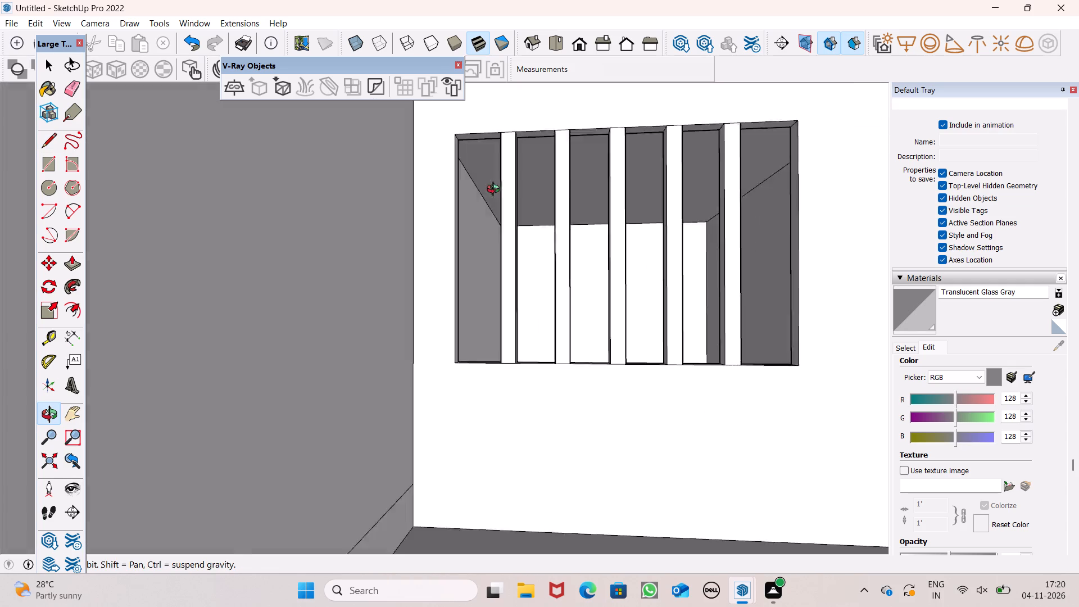
pyautogui.moveTo(496, 191); pyautogui.dragTo(493, 185, button='middle')
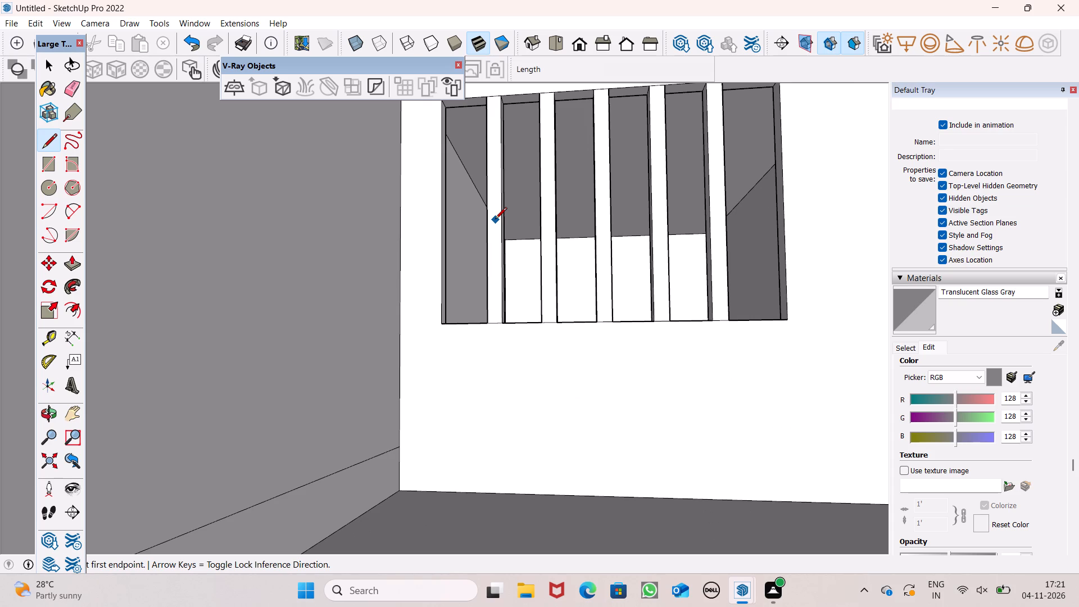
pyautogui.scroll(-3, 498, 293)
pyautogui.moveTo(518, 323); pyautogui.dragTo(531, 335, button='middle')
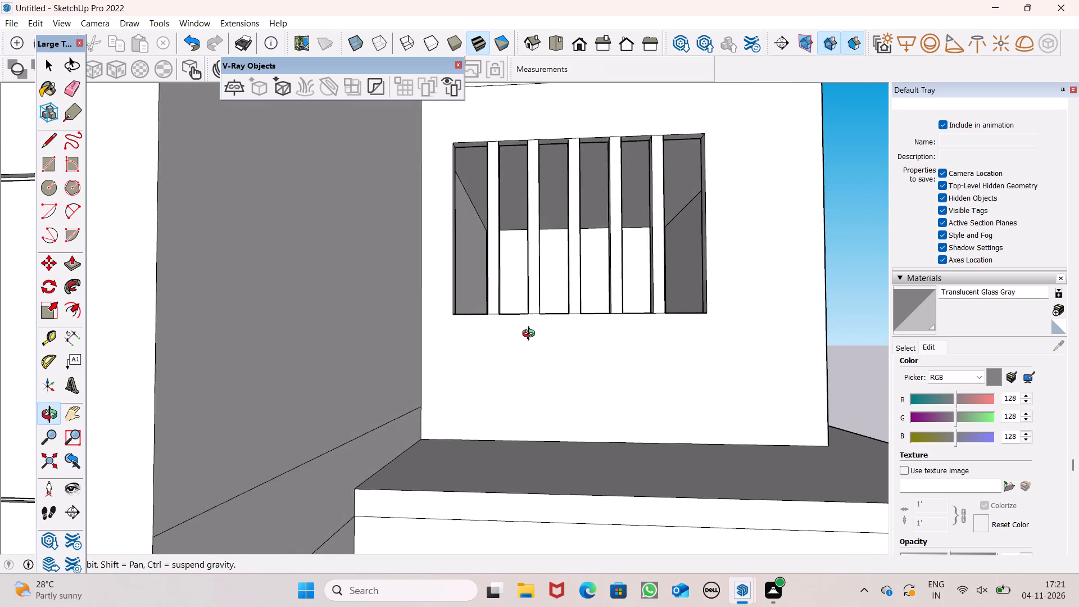
pyautogui.moveTo(531, 335); pyautogui.dragTo(513, 279, button='middle')
pyautogui.scroll(7, 496, 185)
pyautogui.scroll(4, 446, 175)
pyautogui.click(428, 174)
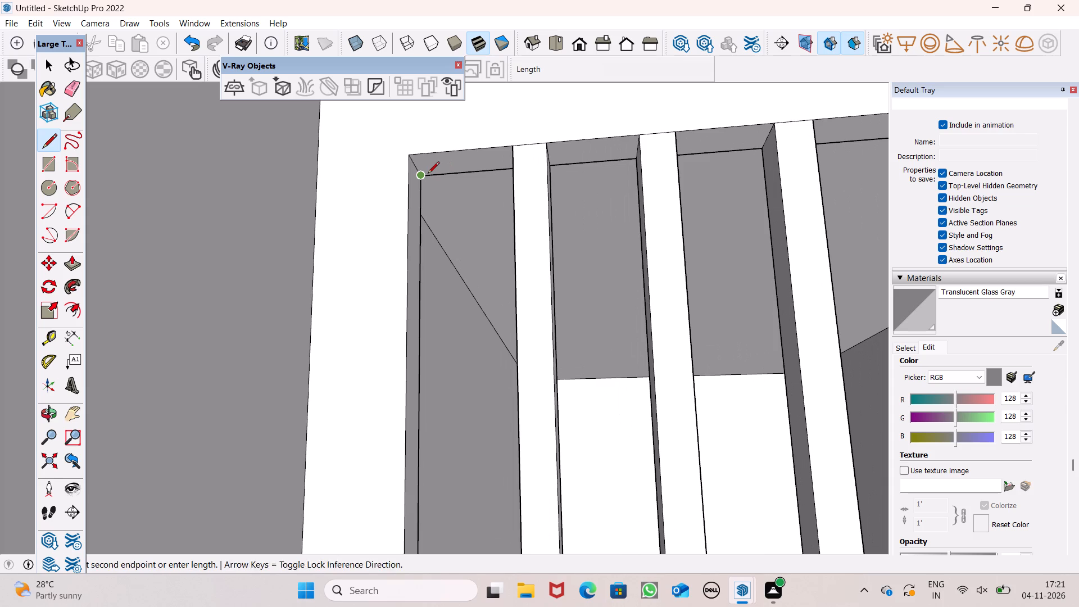
pyautogui.click(441, 173)
pyautogui.scroll(-4, 441, 214)
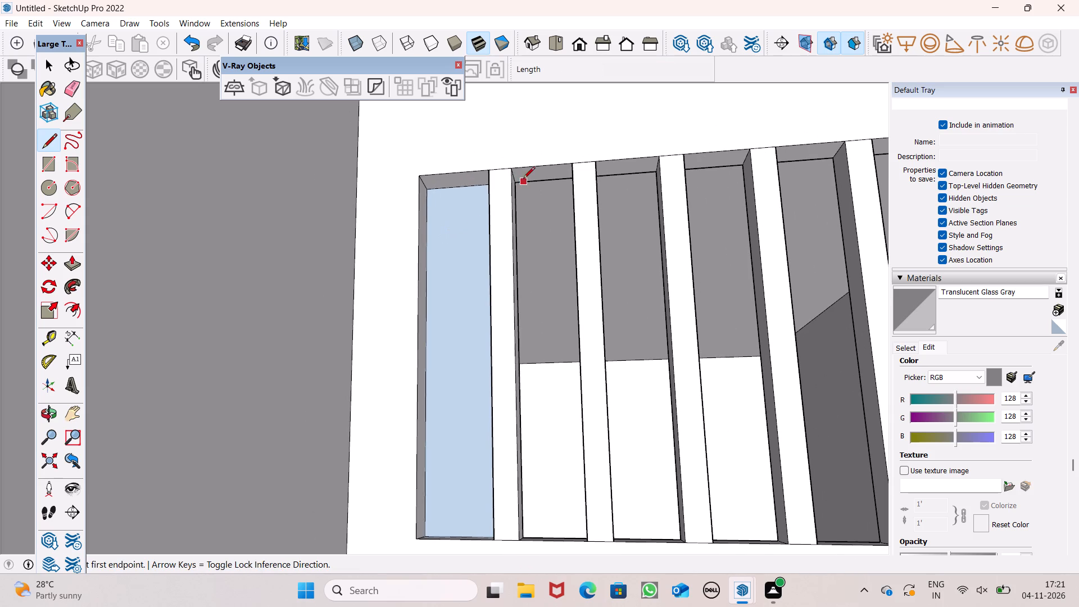
pyautogui.click(517, 180)
pyautogui.click(529, 179)
# Draw short lines along the inner top edge of the third and fourth gaps between the bars to fill them with faces.
pyautogui.scroll(-2, 487, 187)
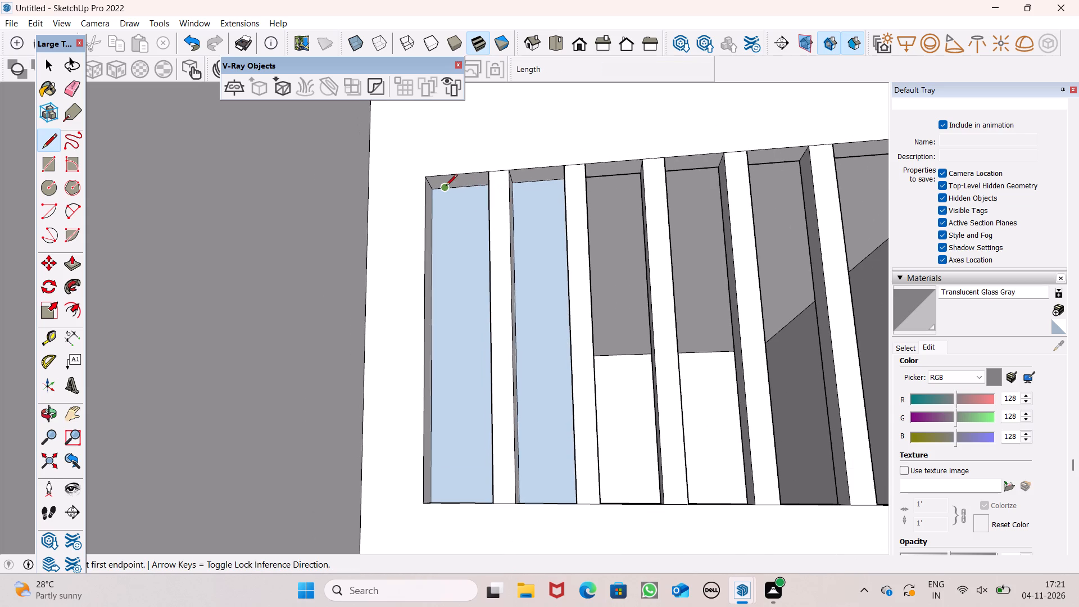
pyautogui.scroll(-2, 442, 188)
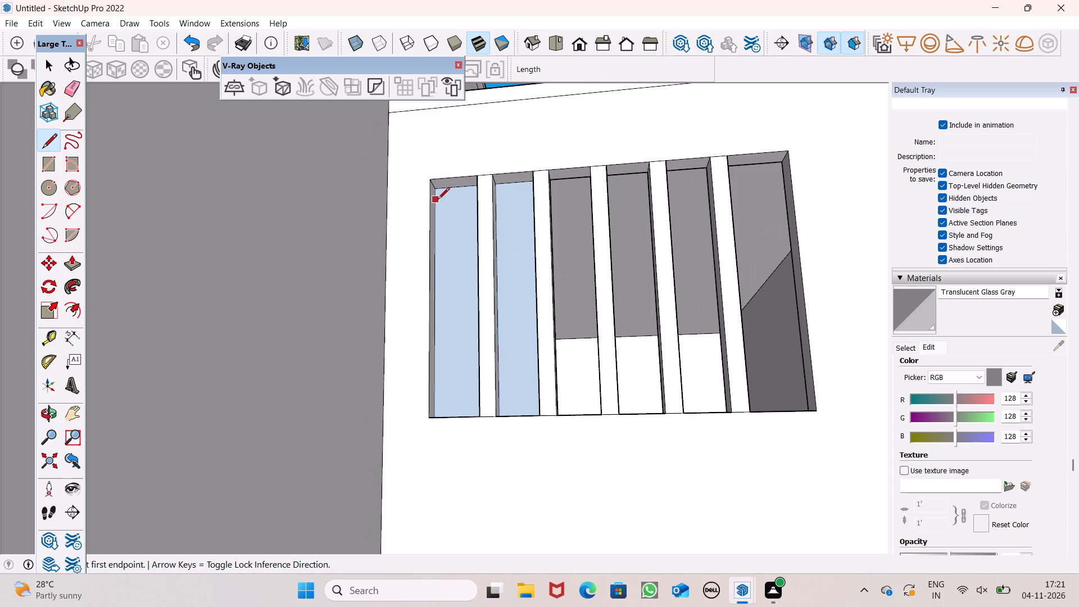
pyautogui.scroll(-1, 436, 205)
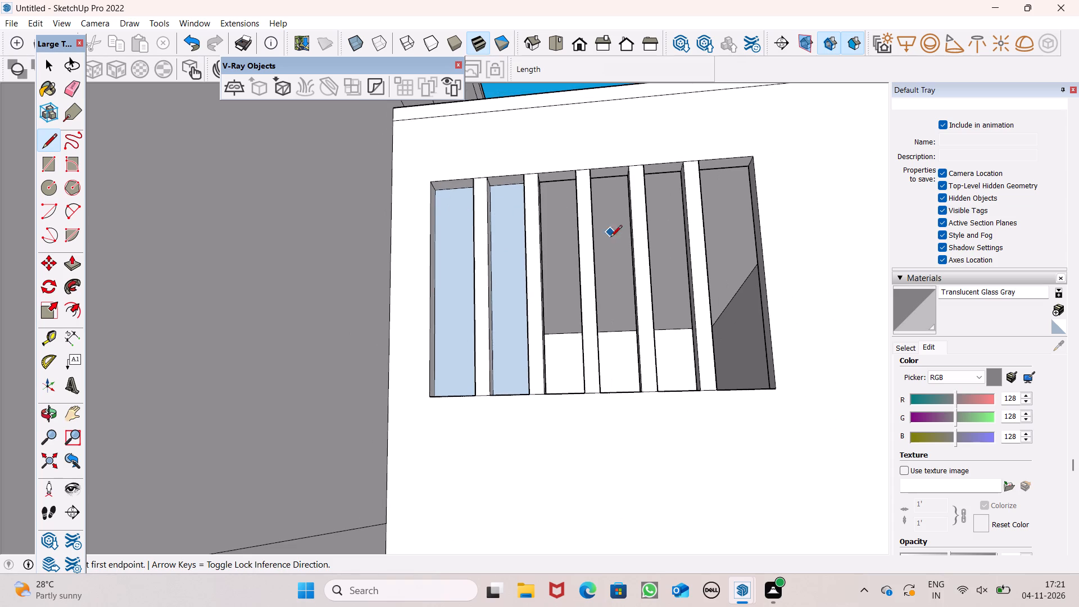
pyautogui.moveTo(613, 252); pyautogui.dragTo(616, 277, button='middle')
pyautogui.scroll(-2, 483, 241)
pyautogui.scroll(5, 690, 224)
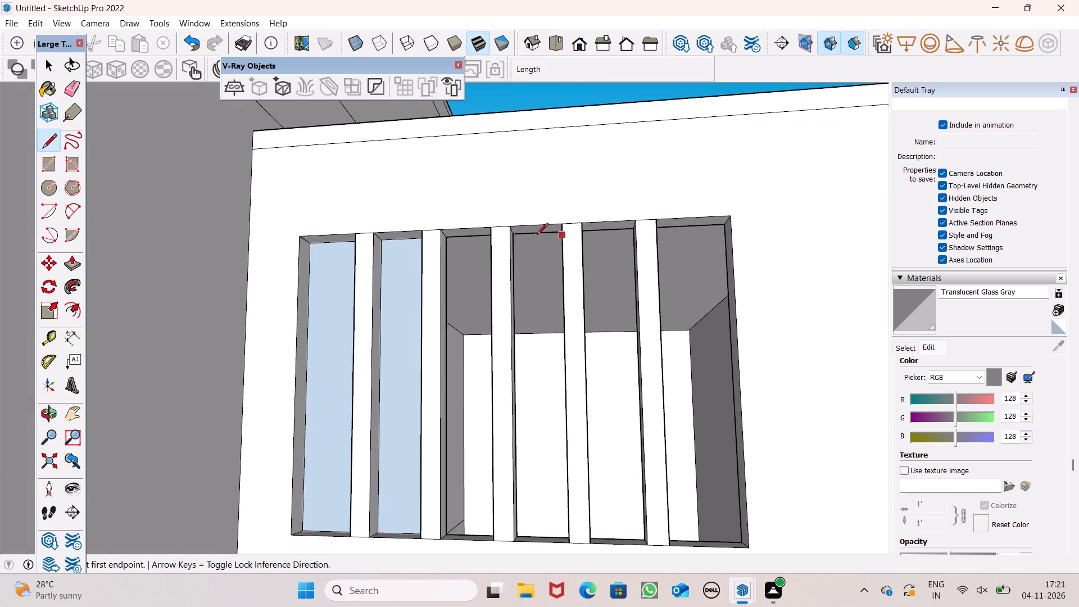
pyautogui.scroll(4, 492, 236)
pyautogui.click(425, 239)
pyautogui.click(437, 234)
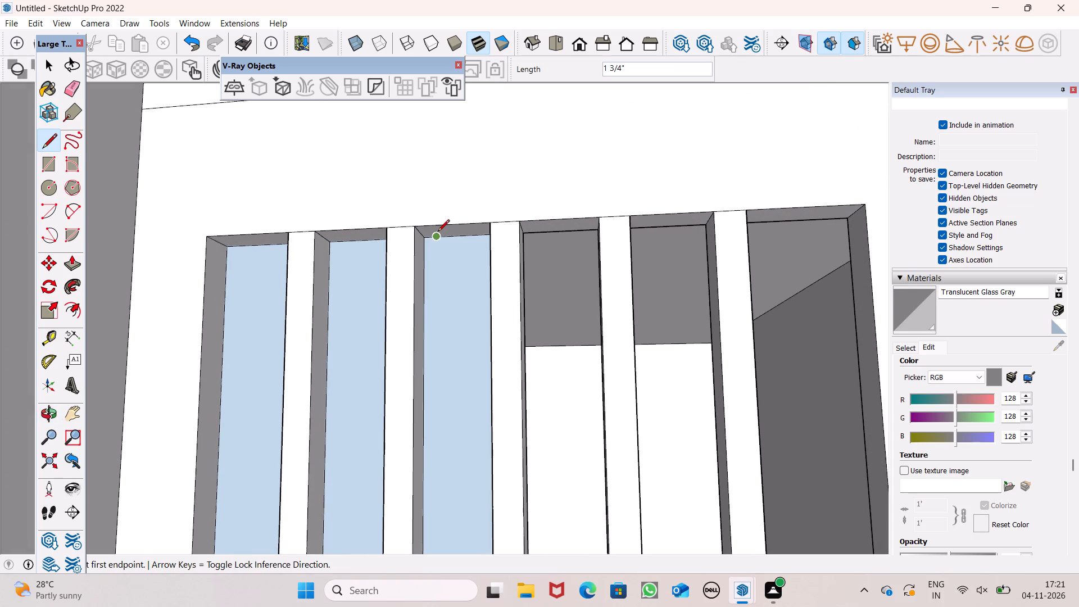
pyautogui.scroll(5, 529, 237)
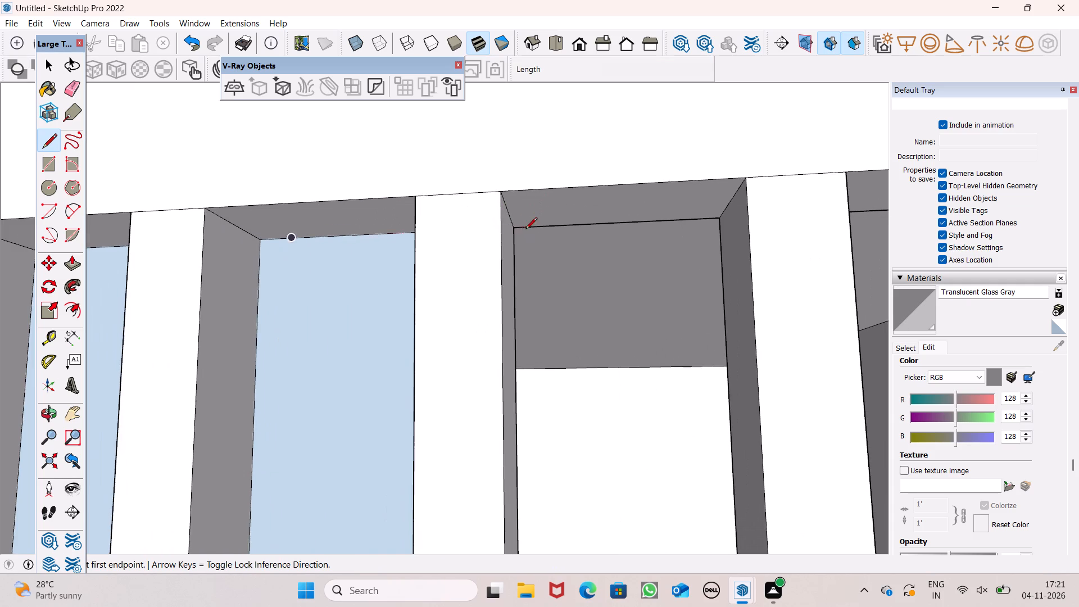
pyautogui.click(518, 224)
pyautogui.click(536, 225)
# Draw short lines along the inner top edge of the two gaps farthest from the main building to fill them with faces.
pyautogui.scroll(-7, 495, 214)
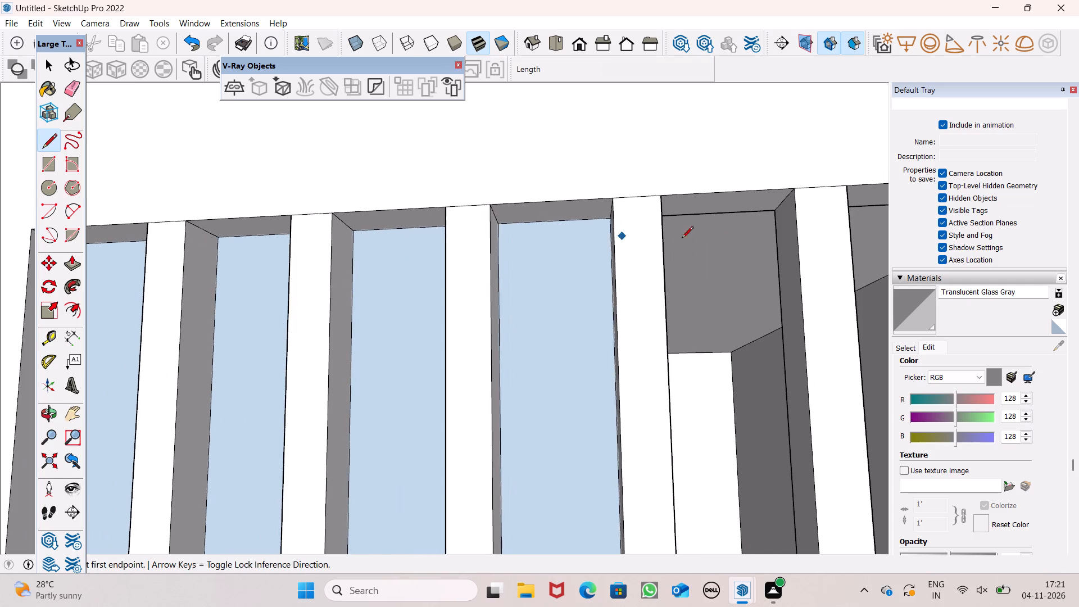
pyautogui.scroll(4, 721, 226)
pyautogui.click(570, 202)
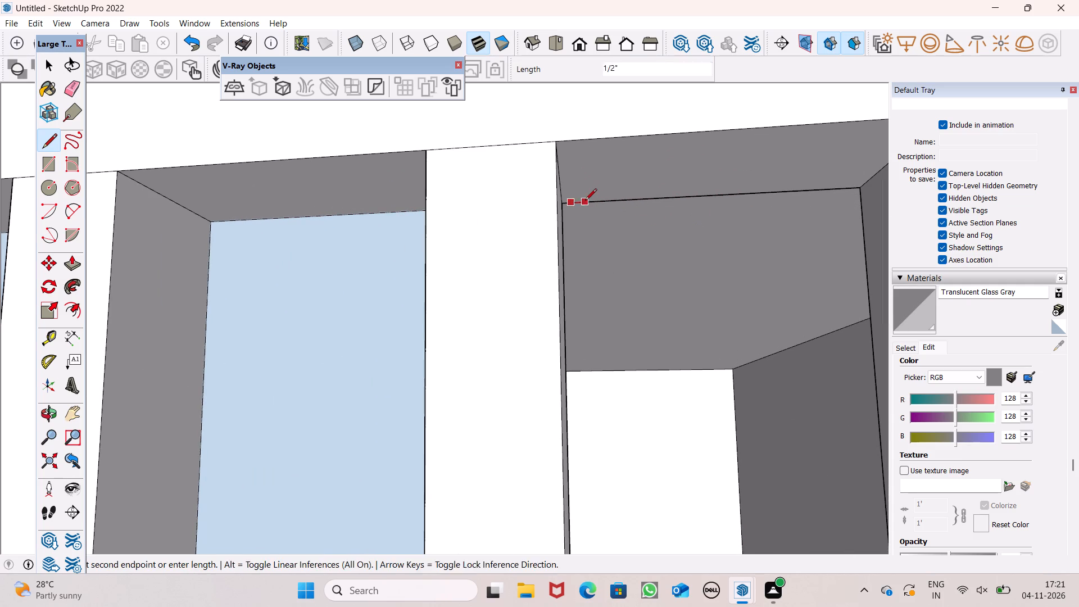
pyautogui.click(588, 201)
pyautogui.scroll(-11, 403, 225)
pyautogui.scroll(5, 618, 201)
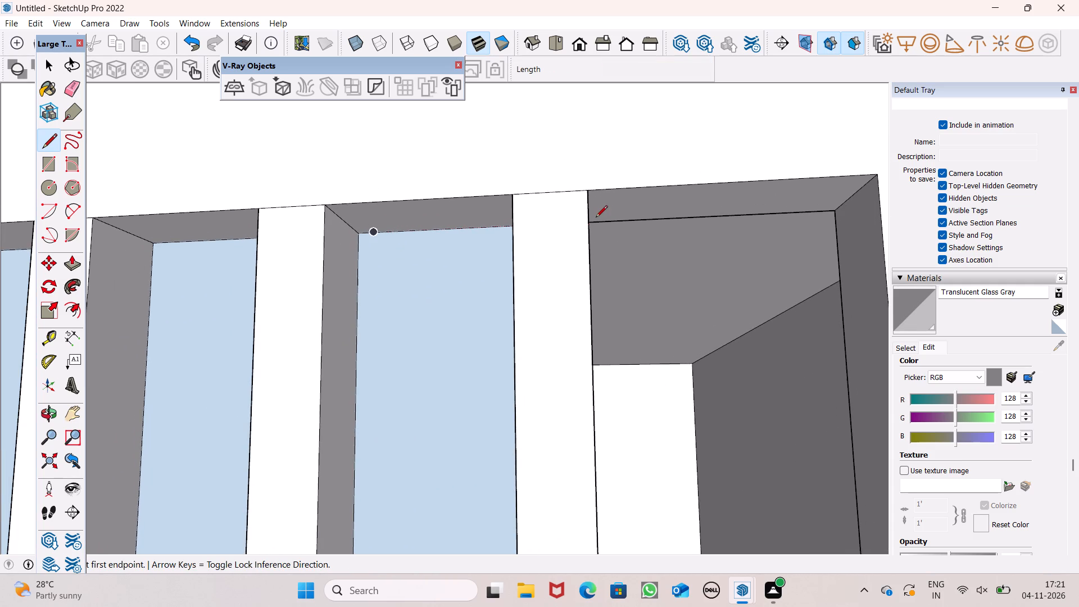
pyautogui.click(596, 218)
pyautogui.click(610, 218)
pyautogui.scroll(-8, 614, 206)
pyautogui.scroll(1, 611, 180)
pyautogui.scroll(-1, 609, 183)
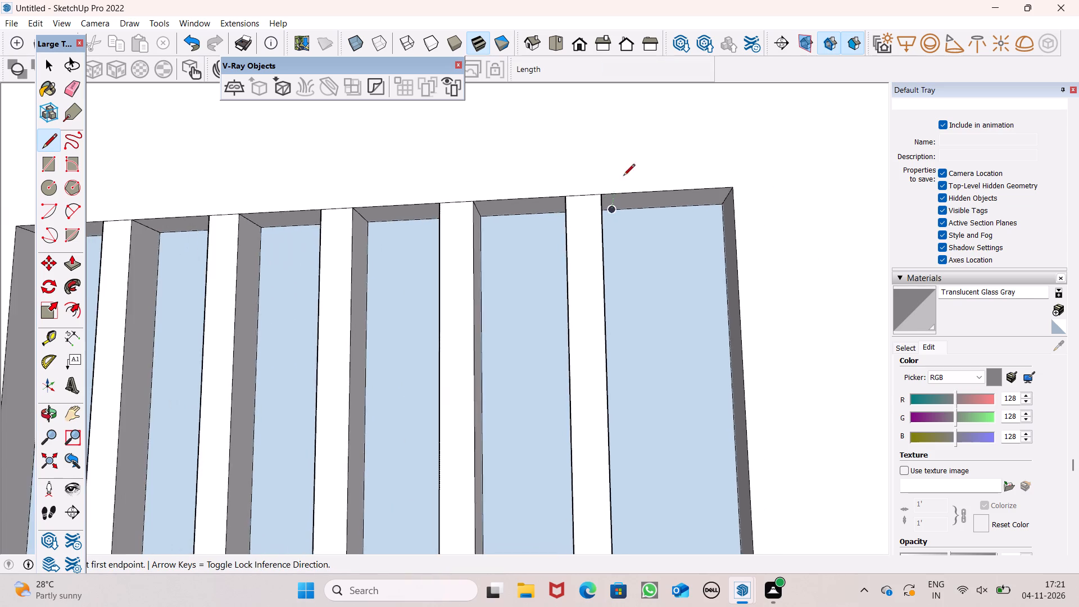
# Paint all six panes between the window bars with Translucent Glass Gray, leaving the bars themselves unpainted.
pyautogui.scroll(-10, 631, 173)
pyautogui.moveTo(646, 241); pyautogui.dragTo(707, 356, button='middle')
pyautogui.scroll(1, 695, 356)
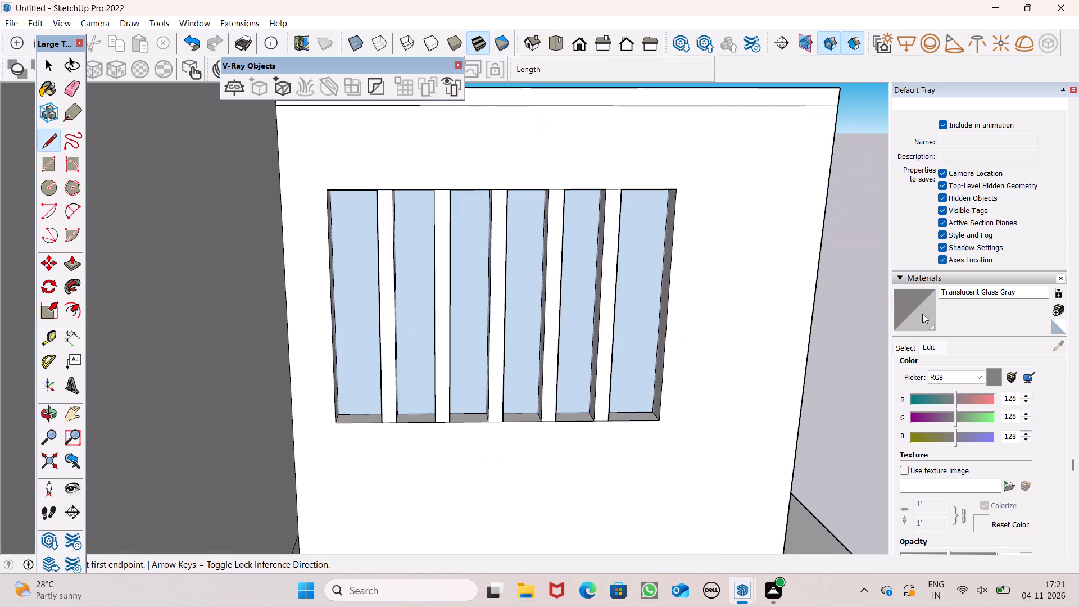
pyautogui.click(923, 314)
pyautogui.click(627, 339)
pyautogui.click(584, 324)
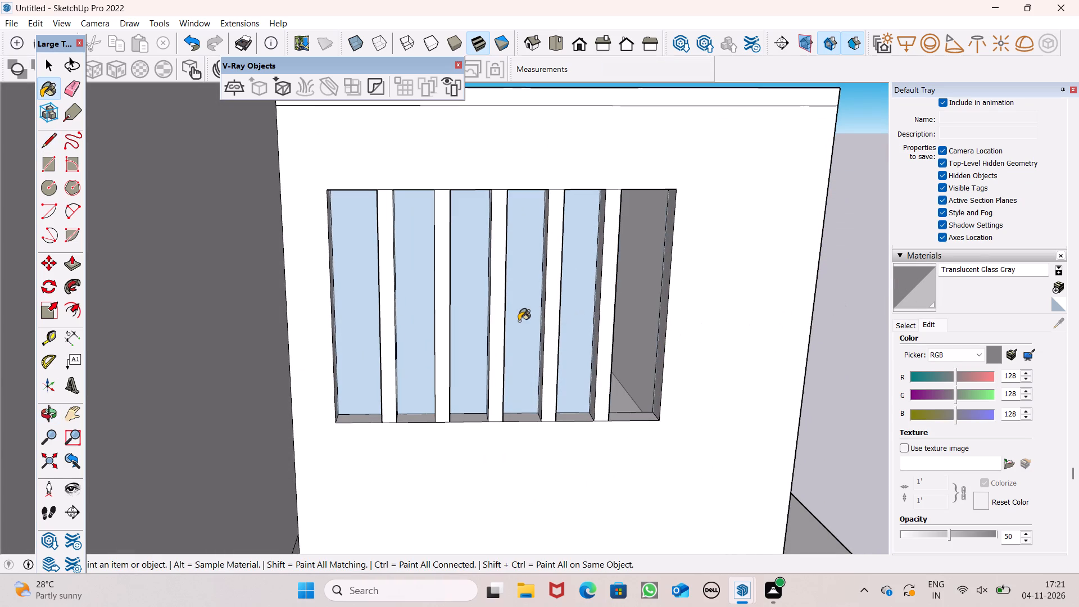
pyautogui.click(518, 321)
pyautogui.click(465, 321)
pyautogui.click(425, 328)
pyautogui.click(382, 321)
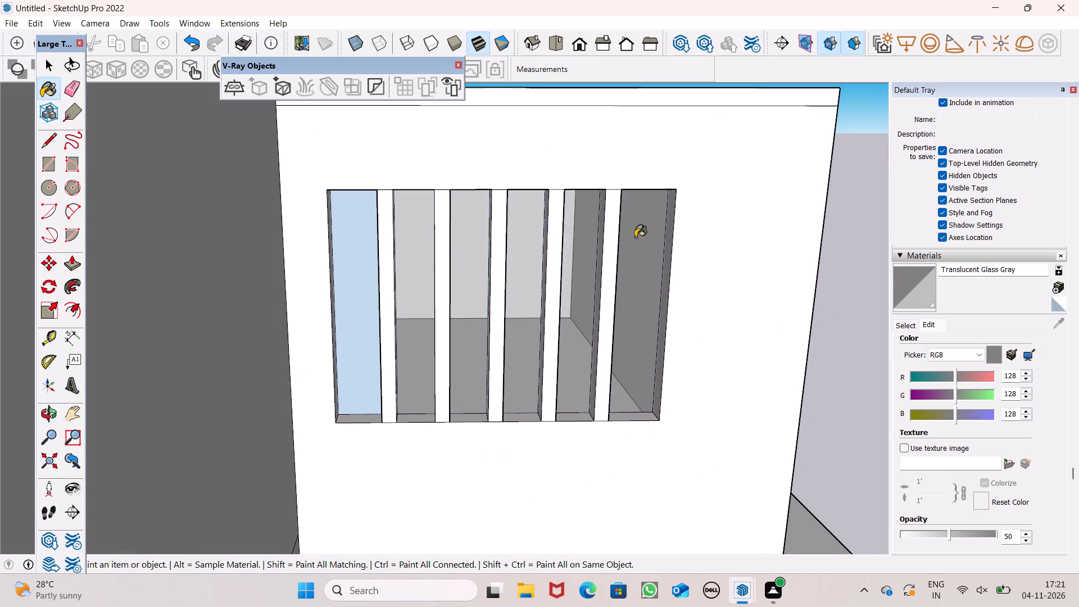
pyautogui.scroll(-6, 635, 237)
pyautogui.scroll(5, 511, 275)
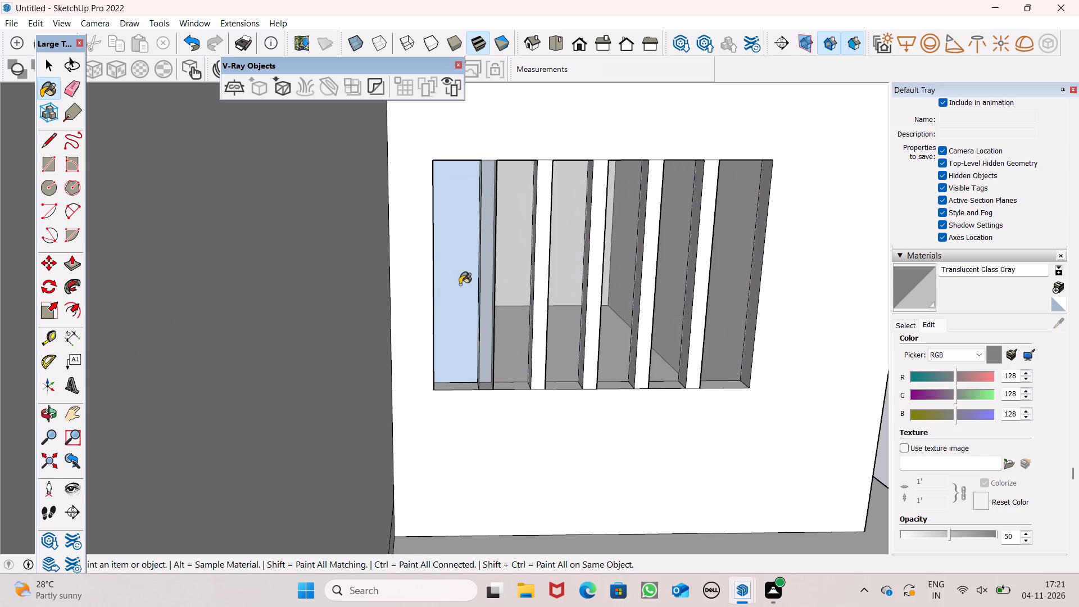
pyautogui.hotkey('ctrl', 'z')
pyautogui.click(459, 276)
# Push the front faces of the two window bars nearest the main building back 9/16" from the wall face.
pyautogui.scroll(-4, 504, 283)
pyautogui.moveTo(666, 300); pyautogui.dragTo(541, 314, button='middle')
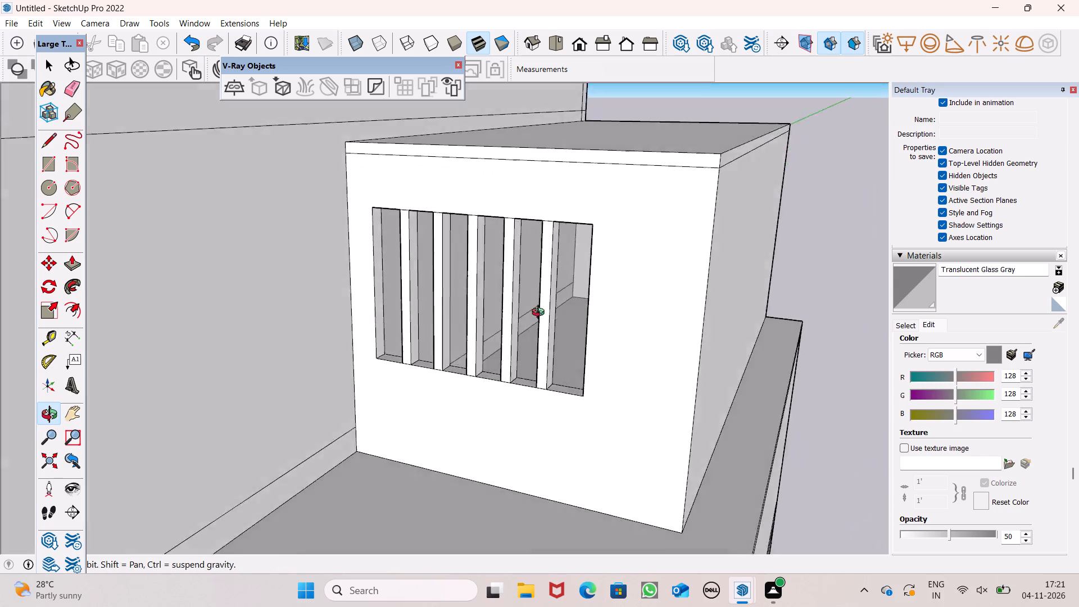
pyautogui.moveTo(541, 314); pyautogui.dragTo(639, 358, button='middle')
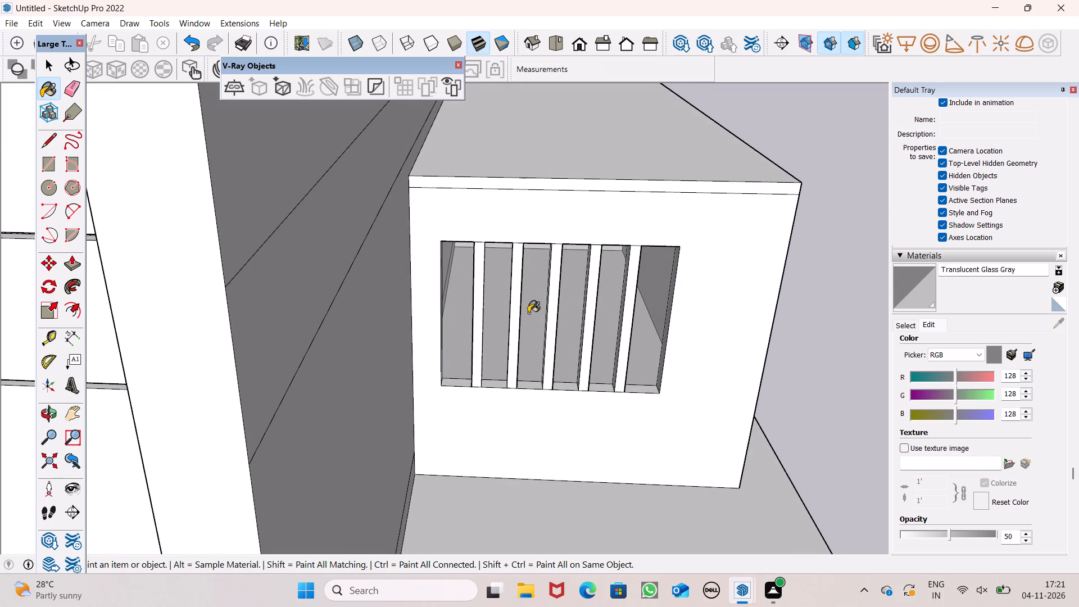
pyautogui.click(77, 263)
pyautogui.scroll(6, 511, 350)
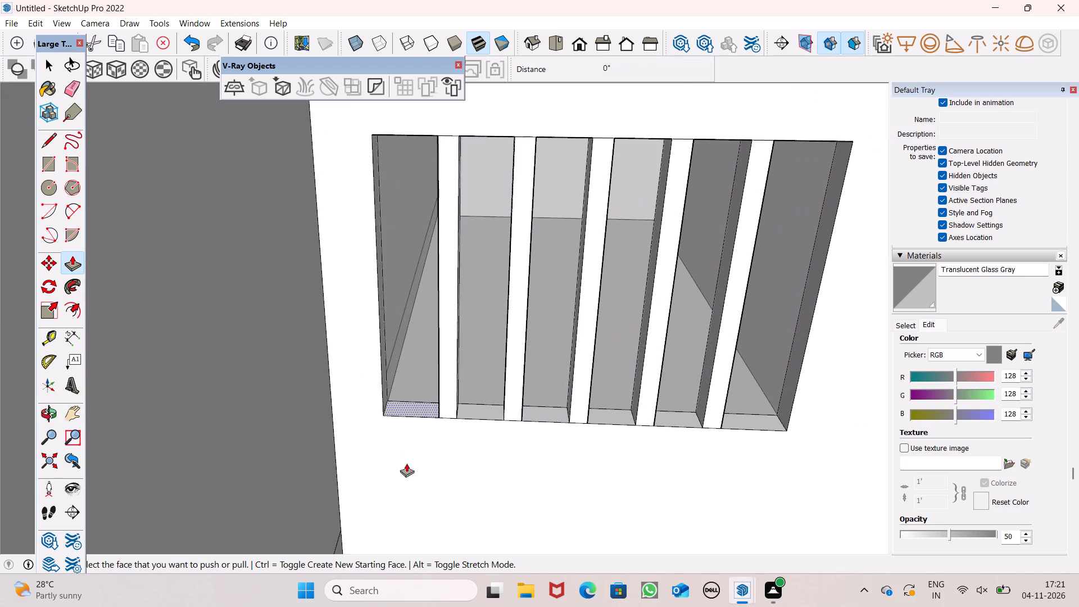
pyautogui.scroll(11, 438, 430)
pyautogui.moveTo(462, 421); pyautogui.dragTo(472, 463, button='middle')
pyautogui.scroll(3, 477, 425)
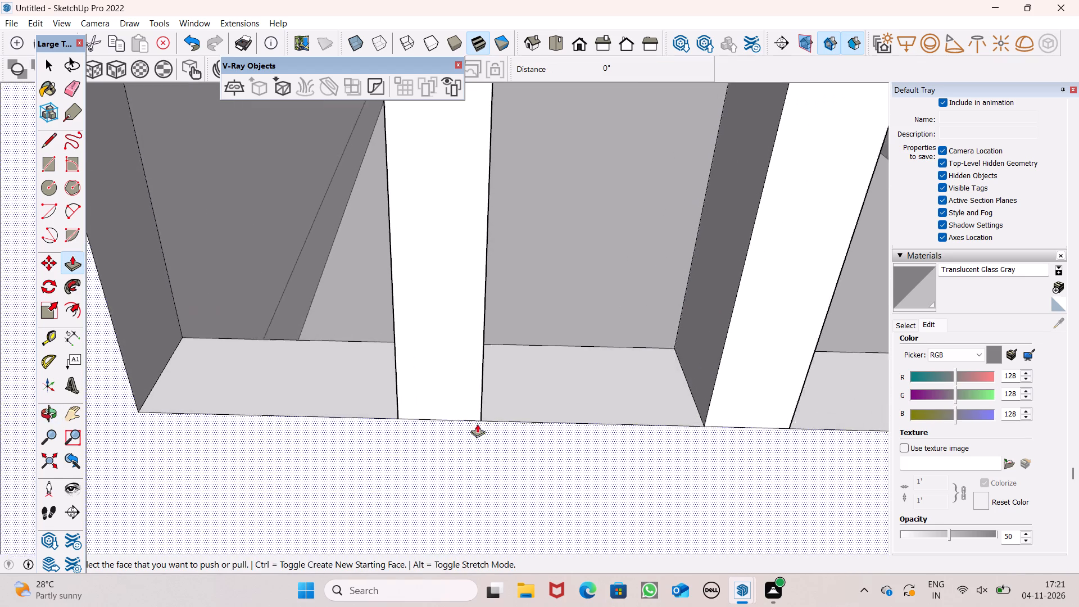
pyautogui.scroll(2, 477, 424)
pyautogui.moveTo(454, 412); pyautogui.dragTo(457, 403)
pyautogui.scroll(-4, 337, 401)
pyautogui.scroll(-2, 244, 356)
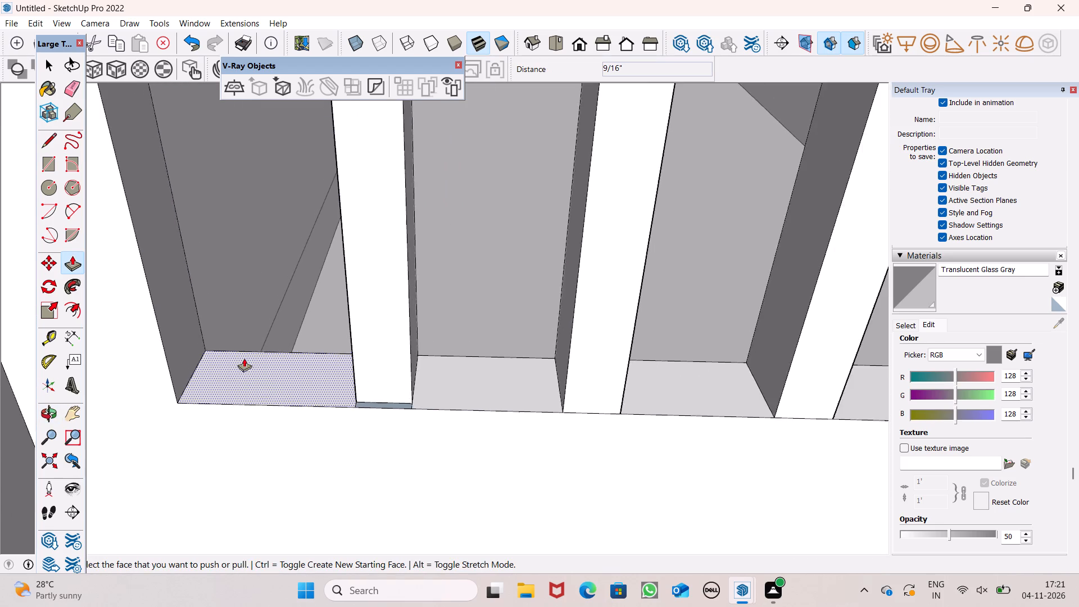
pyautogui.moveTo(387, 396); pyautogui.dragTo(401, 437, button='middle')
pyautogui.scroll(6, 536, 404)
pyautogui.moveTo(537, 400); pyautogui.dragTo(441, 391)
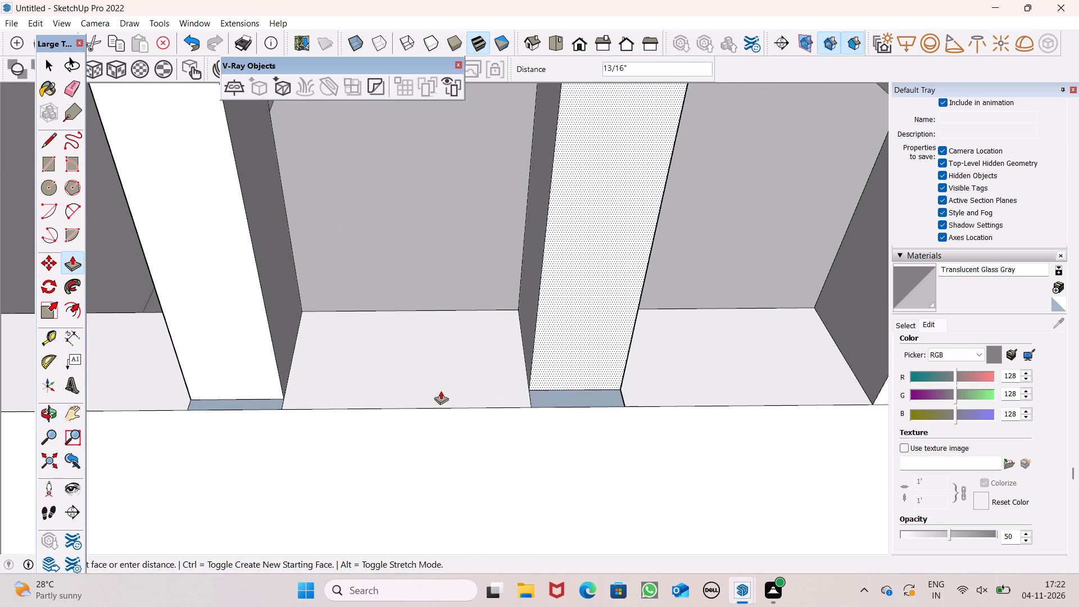
pyautogui.moveTo(441, 391); pyautogui.dragTo(280, 384)
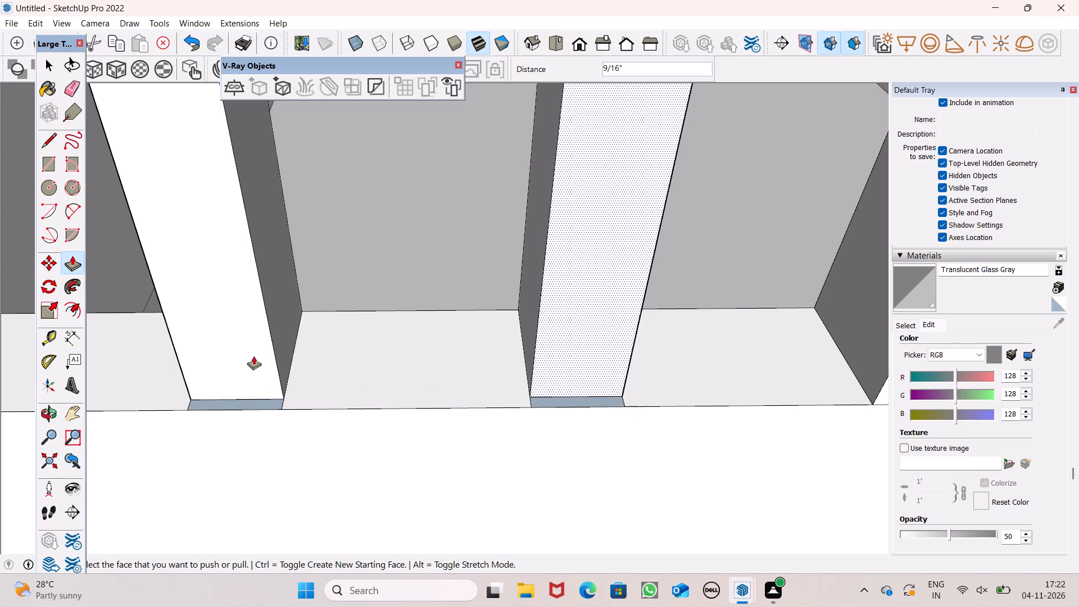
# Push the front faces of the remaining three window bars back 9/16" to match the first two.
pyautogui.scroll(-2, 246, 350)
pyautogui.scroll(1, 246, 350)
pyautogui.scroll(-1, 246, 350)
pyautogui.scroll(1, 246, 350)
pyautogui.scroll(-5, 341, 343)
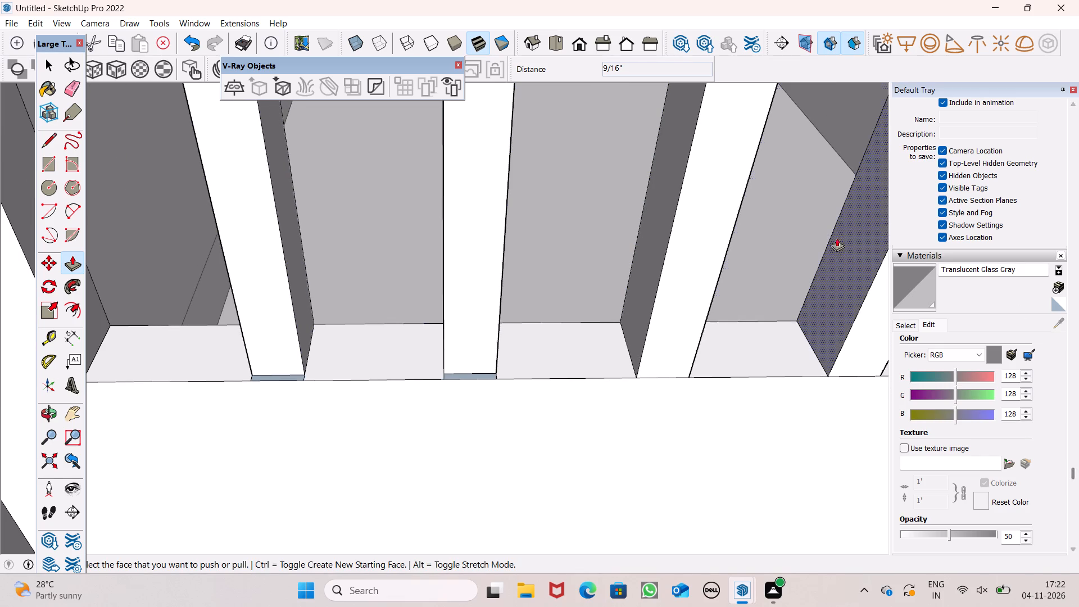
pyautogui.scroll(-2, 328, 296)
pyautogui.moveTo(524, 300); pyautogui.dragTo(500, 361, button='middle')
pyautogui.scroll(2, 552, 369)
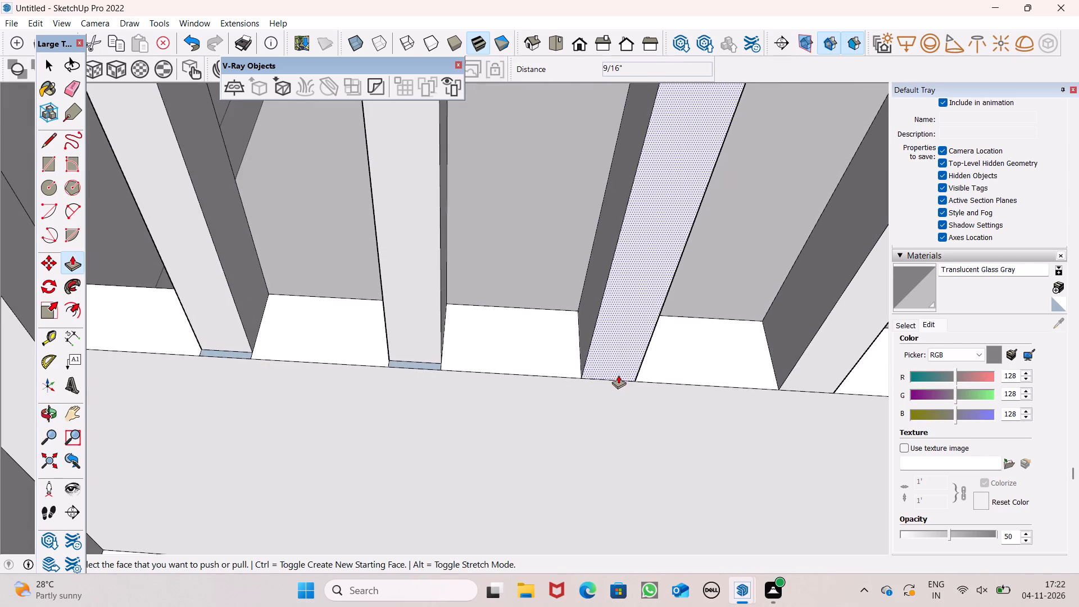
pyautogui.moveTo(607, 372); pyautogui.dragTo(441, 349)
pyautogui.scroll(-6, 420, 343)
pyautogui.scroll(2, 586, 338)
pyautogui.moveTo(645, 367); pyautogui.dragTo(613, 360)
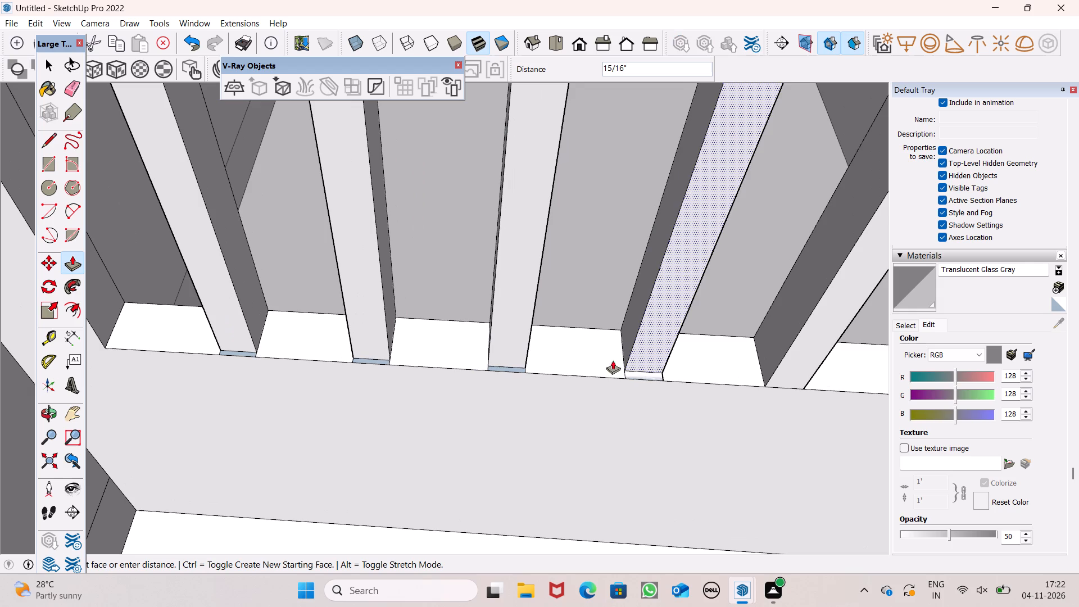
pyautogui.moveTo(613, 360); pyautogui.dragTo(524, 359)
pyautogui.scroll(-4, 438, 327)
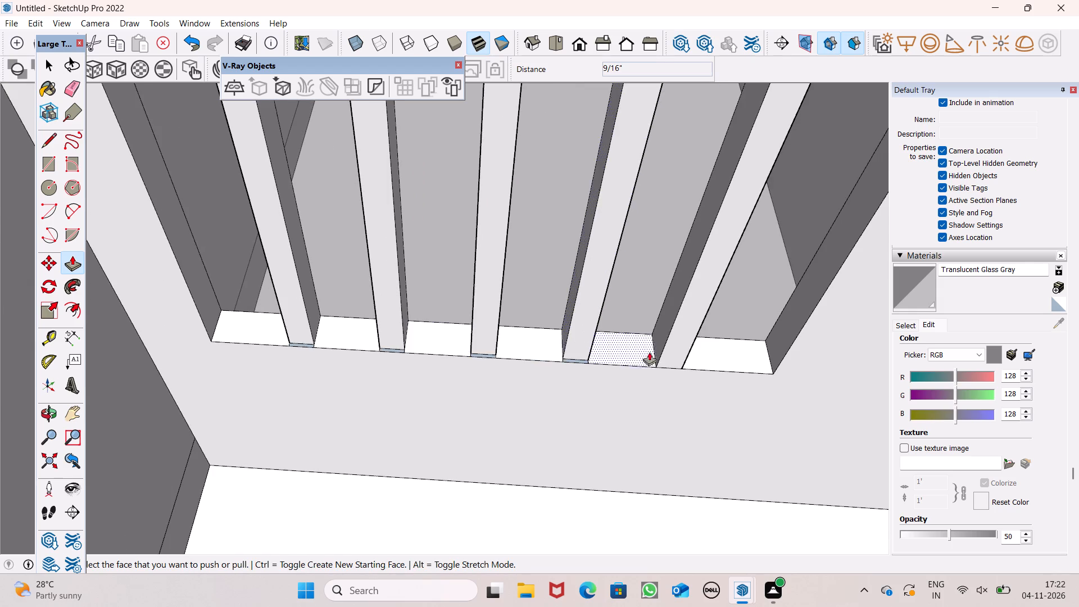
pyautogui.scroll(3, 665, 364)
pyautogui.moveTo(663, 357); pyautogui.dragTo(561, 345)
pyautogui.scroll(-2, 561, 298)
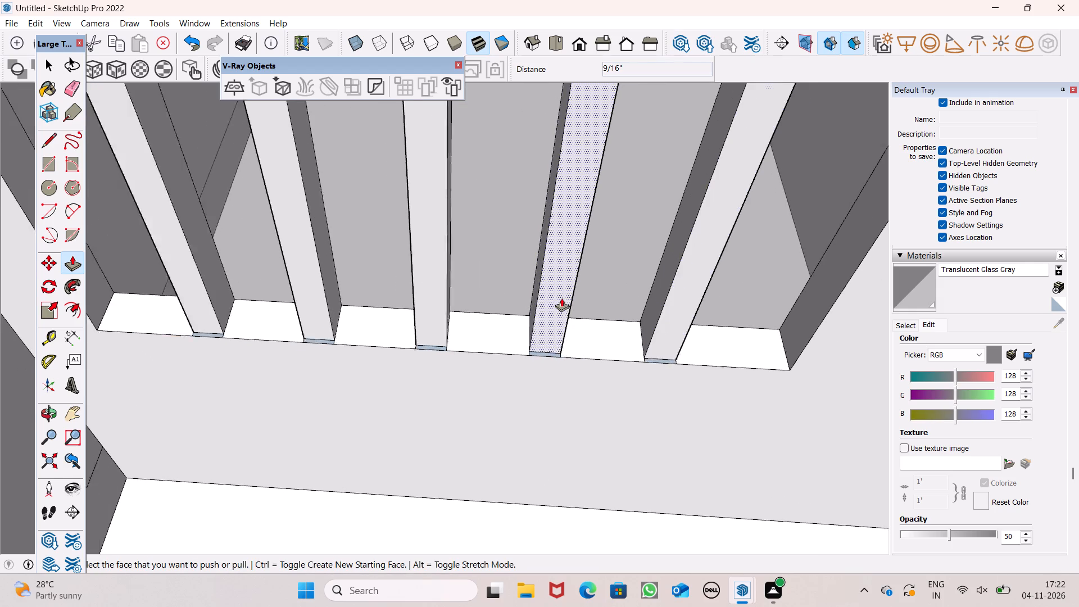
# Choose white Color M00 from the Colors collection and paint the exposed sill strips in front of the three bars farthest from the main building.
pyautogui.scroll(-3, 561, 298)
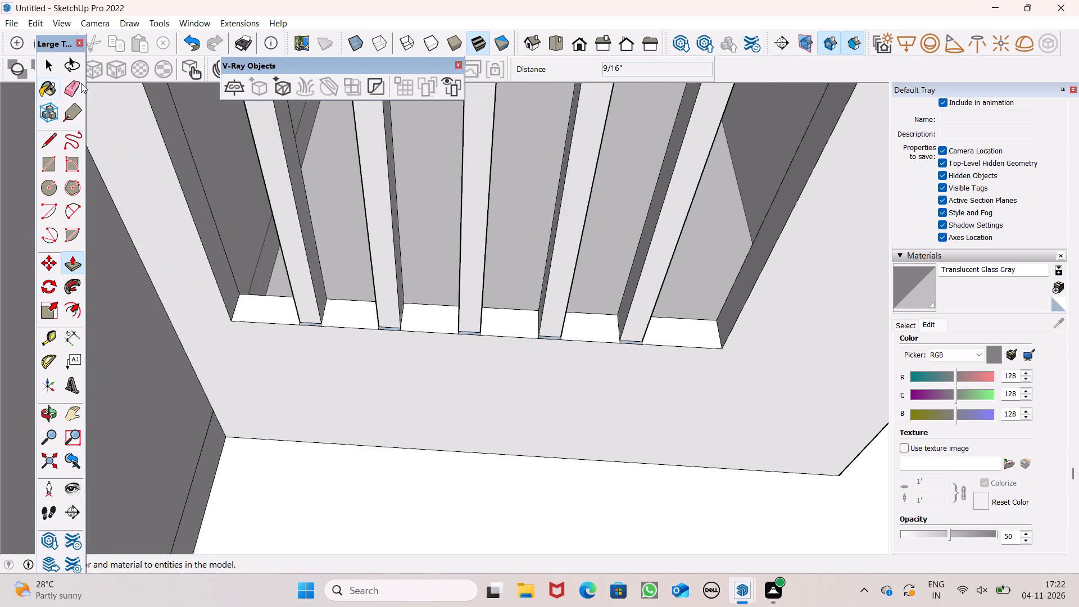
pyautogui.click(908, 327)
pyautogui.click(986, 347)
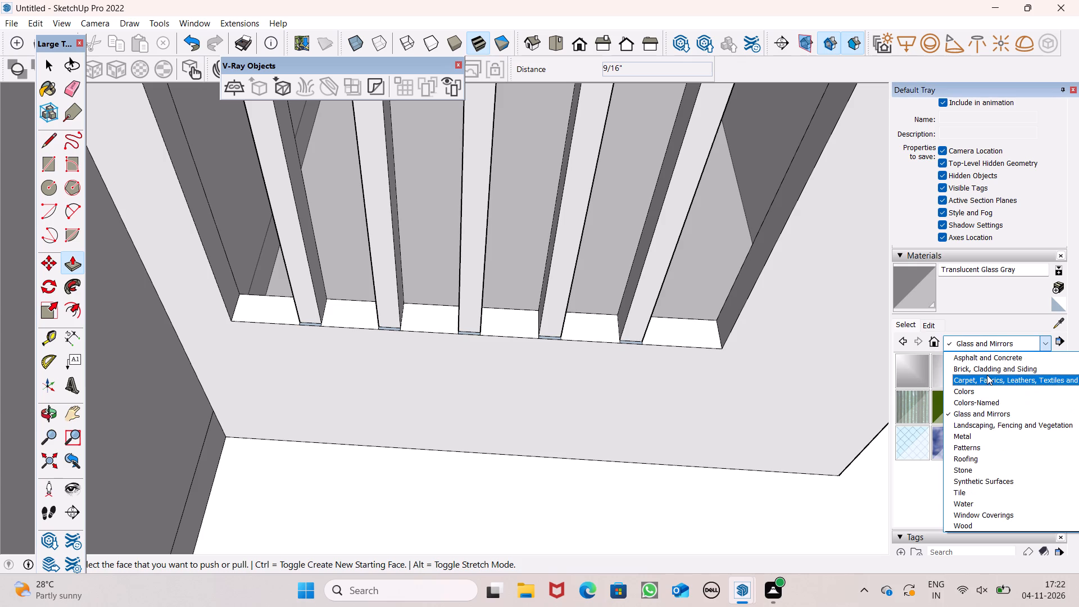
pyautogui.click(982, 388)
pyautogui.scroll(-1, 985, 395)
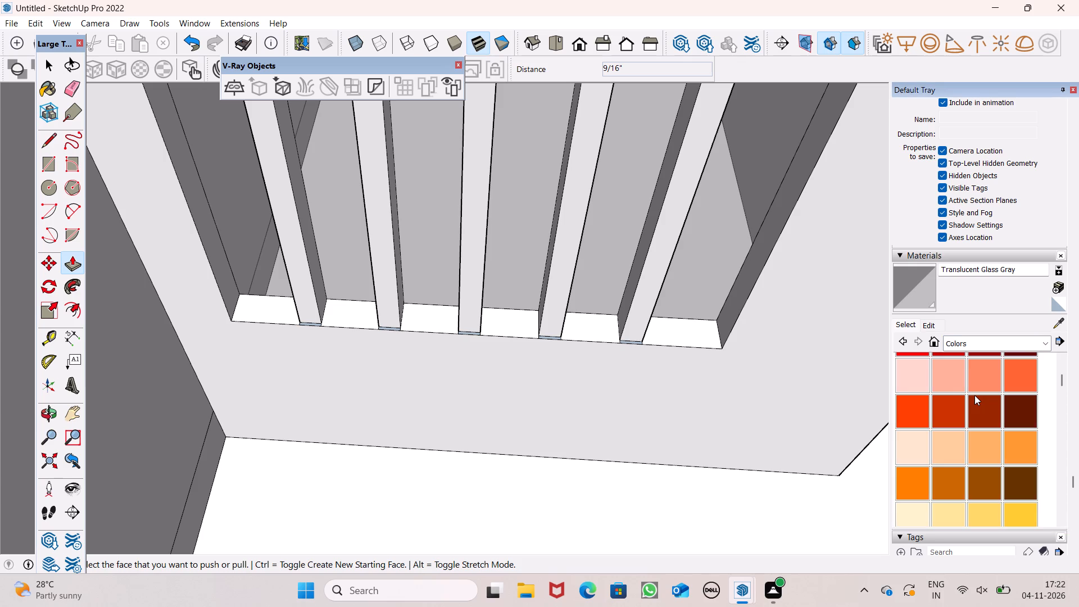
pyautogui.scroll(-4, 974, 395)
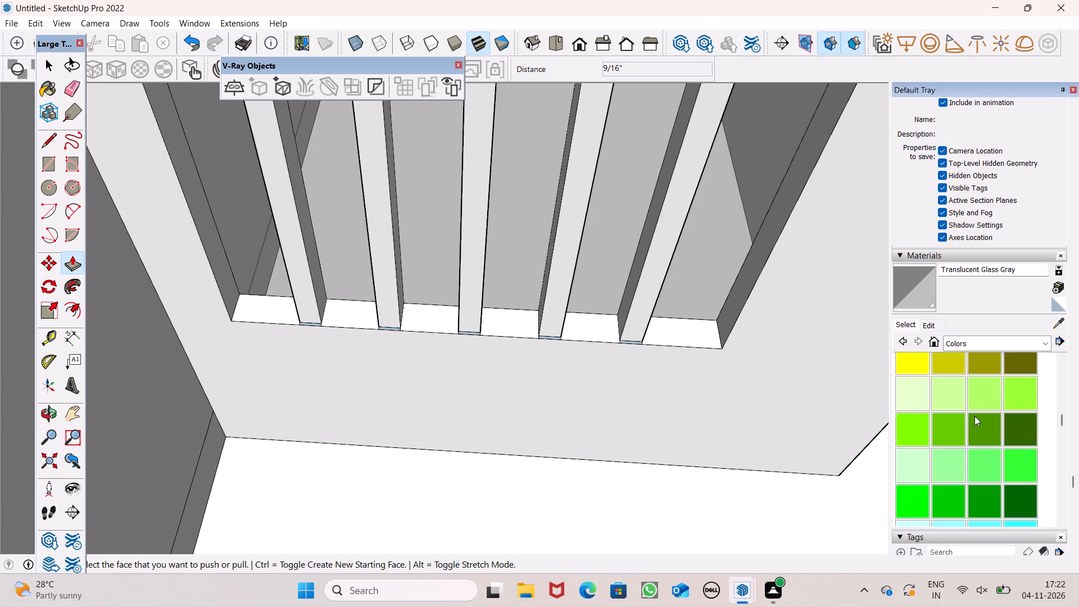
pyautogui.scroll(-6, 976, 423)
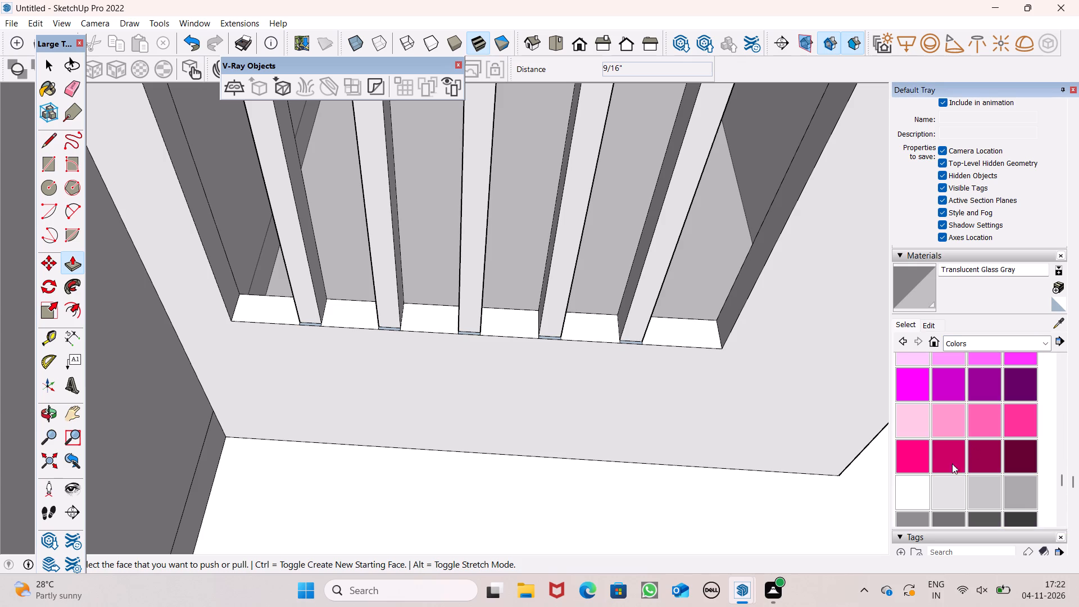
pyautogui.click(913, 500)
pyautogui.scroll(7, 661, 365)
pyautogui.scroll(7, 579, 315)
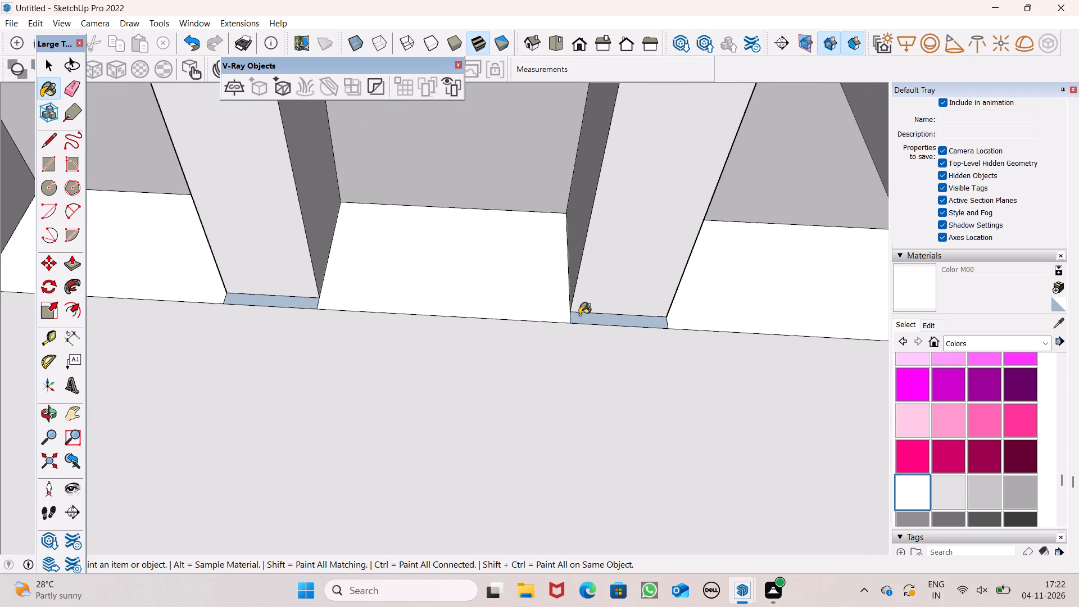
pyautogui.click(579, 315)
pyautogui.scroll(-7, 604, 320)
pyautogui.scroll(5, 483, 314)
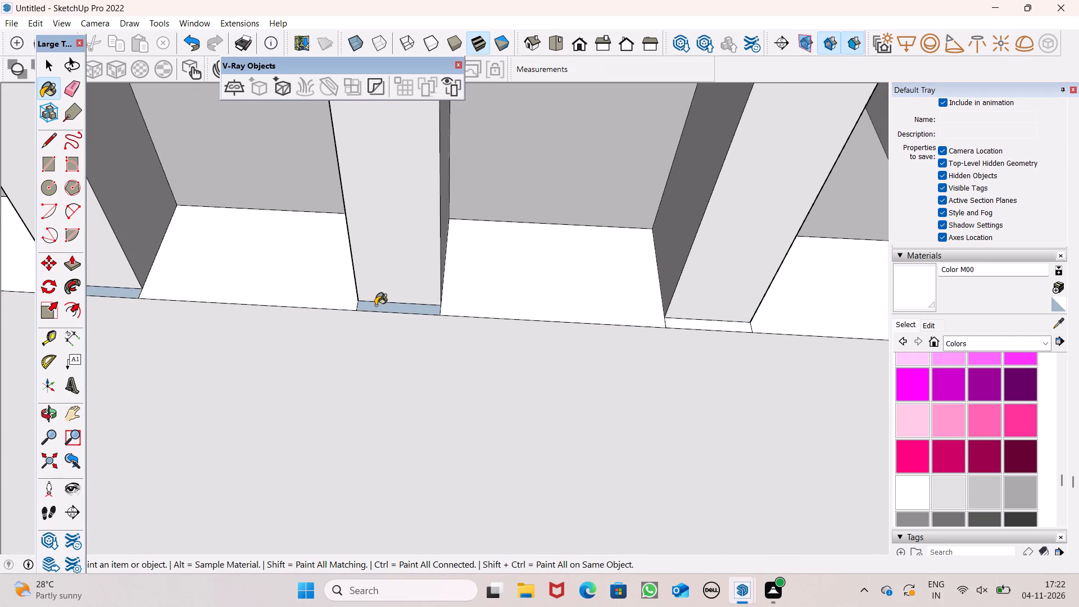
pyautogui.click(377, 307)
pyautogui.scroll(-5, 505, 298)
pyautogui.scroll(4, 271, 293)
pyautogui.click(257, 292)
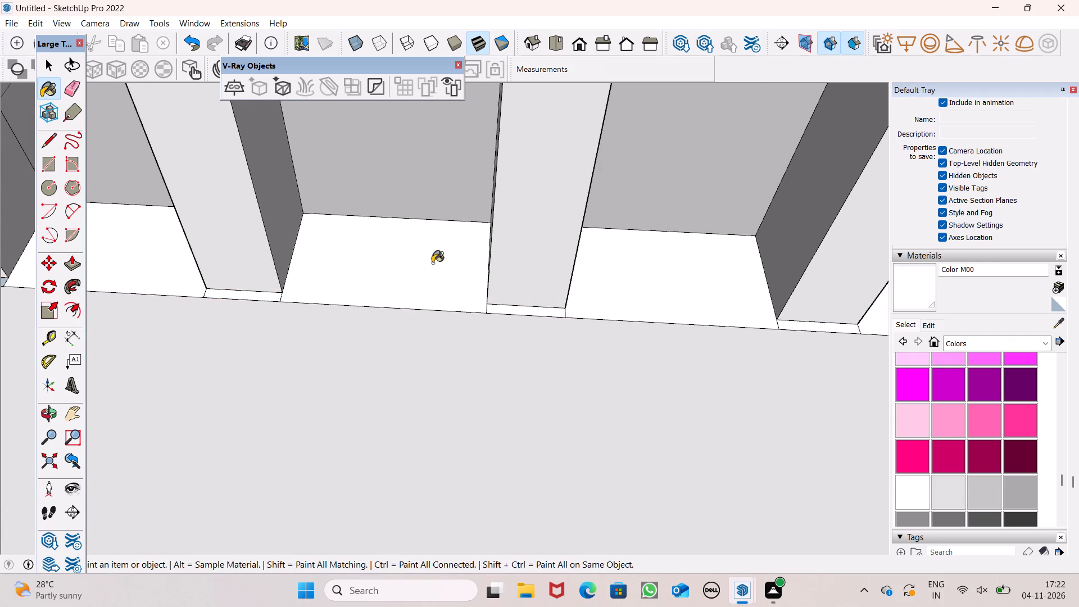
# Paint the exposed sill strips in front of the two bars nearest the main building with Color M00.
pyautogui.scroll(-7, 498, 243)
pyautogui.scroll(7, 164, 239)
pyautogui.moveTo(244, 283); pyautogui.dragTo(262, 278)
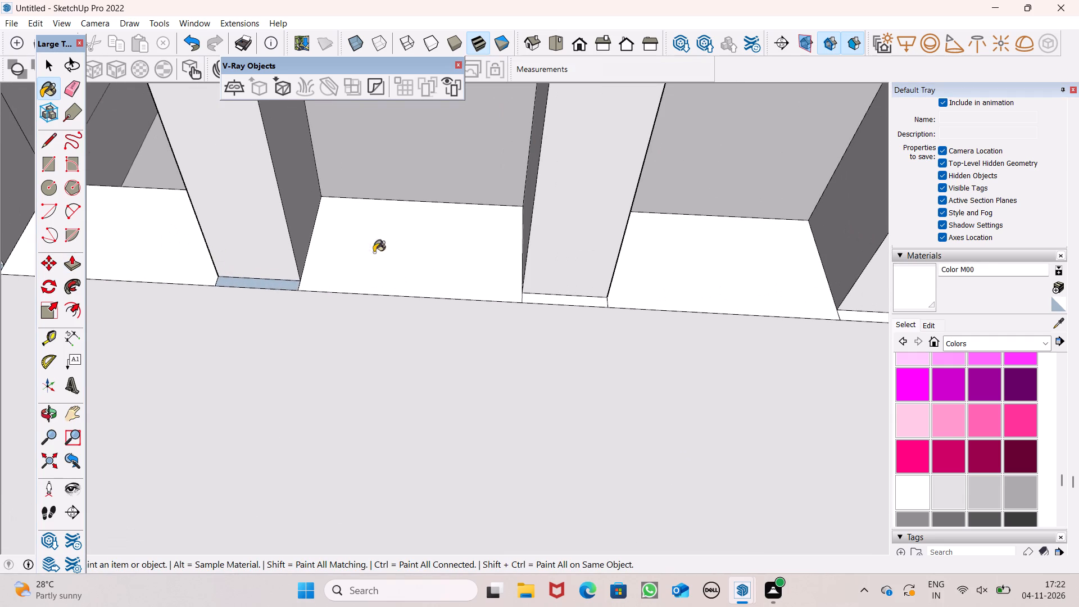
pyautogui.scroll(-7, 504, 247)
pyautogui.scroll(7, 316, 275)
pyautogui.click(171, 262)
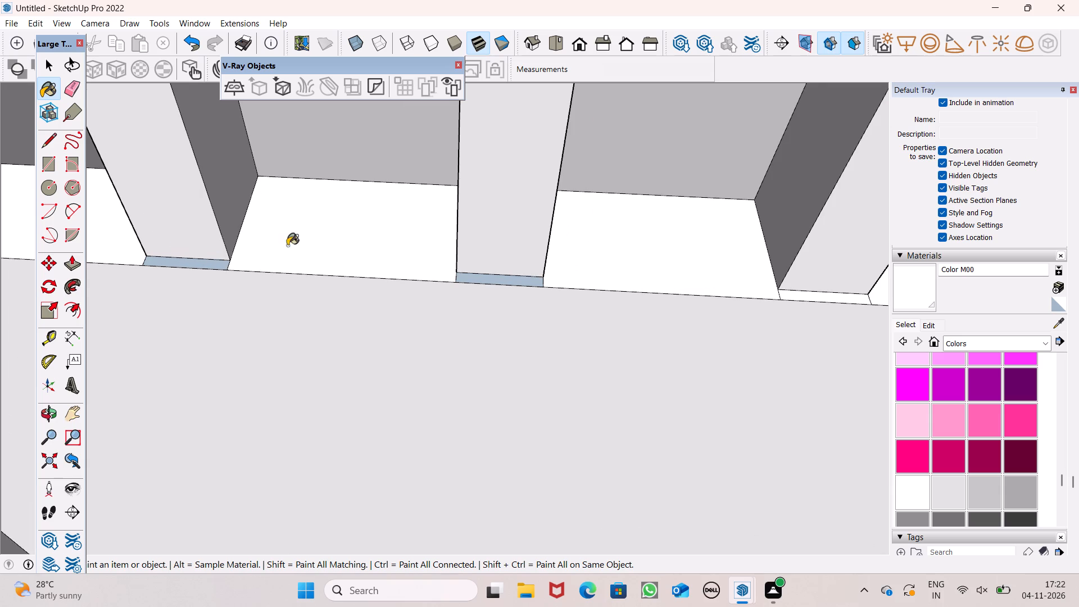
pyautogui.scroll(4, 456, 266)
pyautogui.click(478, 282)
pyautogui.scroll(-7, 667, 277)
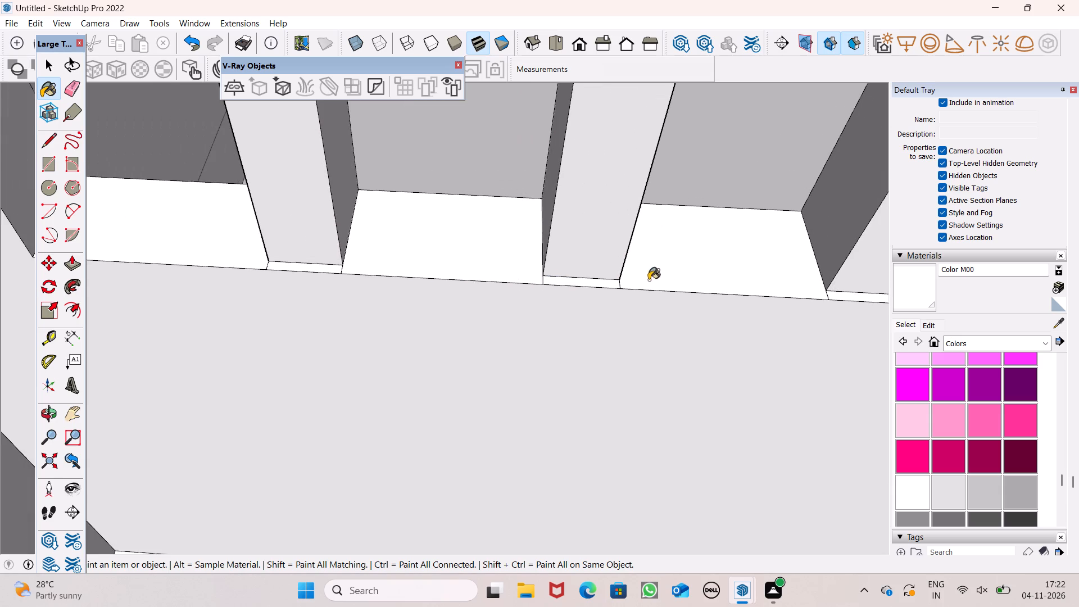
# Erase the two short sill edges in front of the bar nearest the main building to merge its strip with the sill.
pyautogui.scroll(-9, 218, 248)
pyautogui.moveTo(333, 302); pyautogui.dragTo(407, 293, button='middle')
pyautogui.scroll(1, 407, 293)
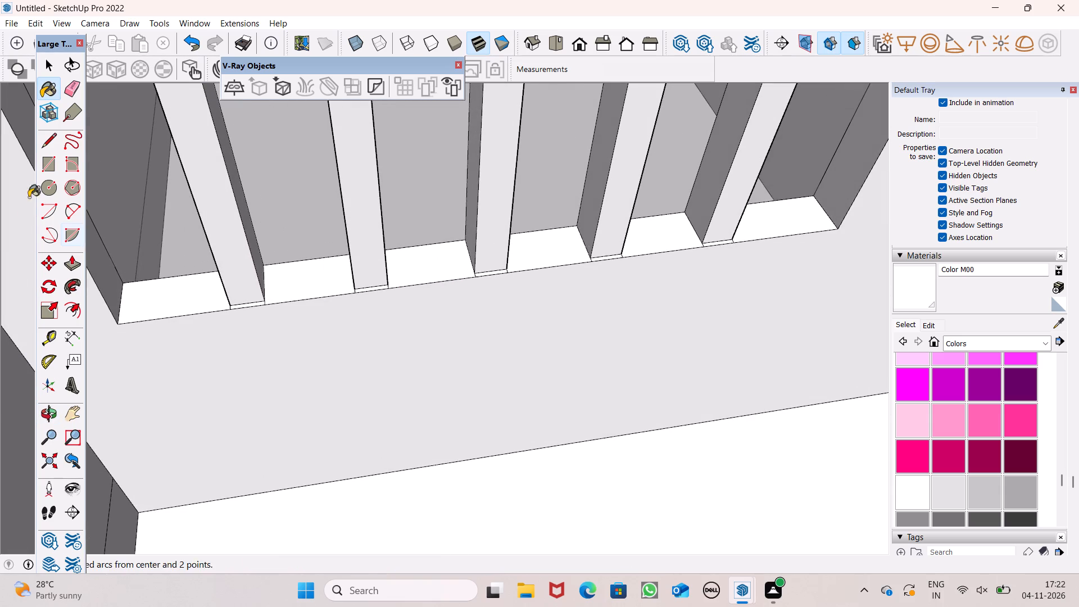
pyautogui.click(66, 87)
pyautogui.scroll(5, 194, 261)
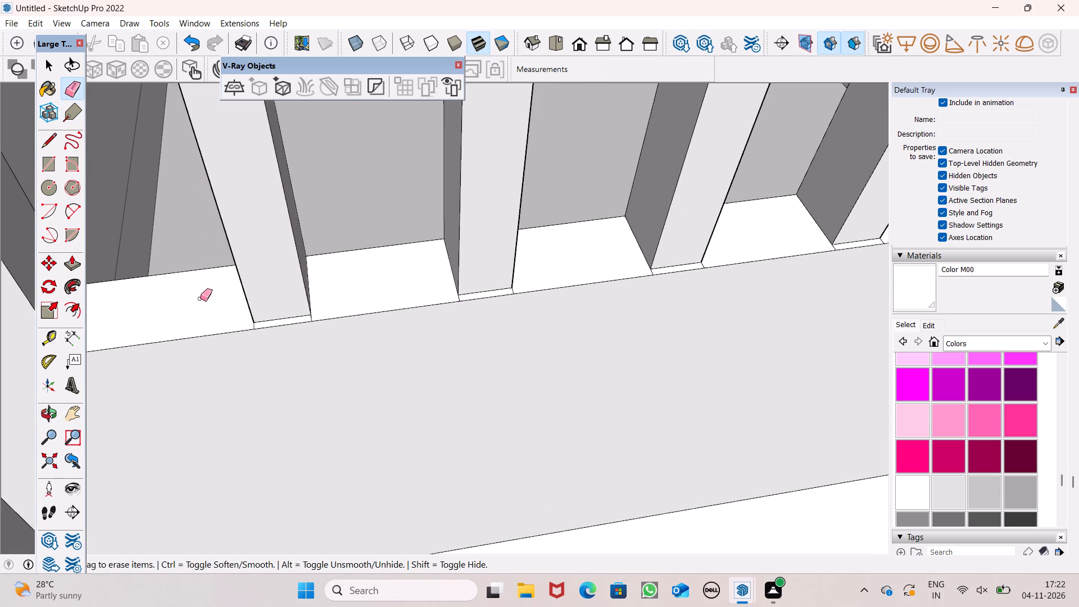
pyautogui.scroll(14, 241, 328)
pyautogui.moveTo(263, 331); pyautogui.dragTo(283, 322)
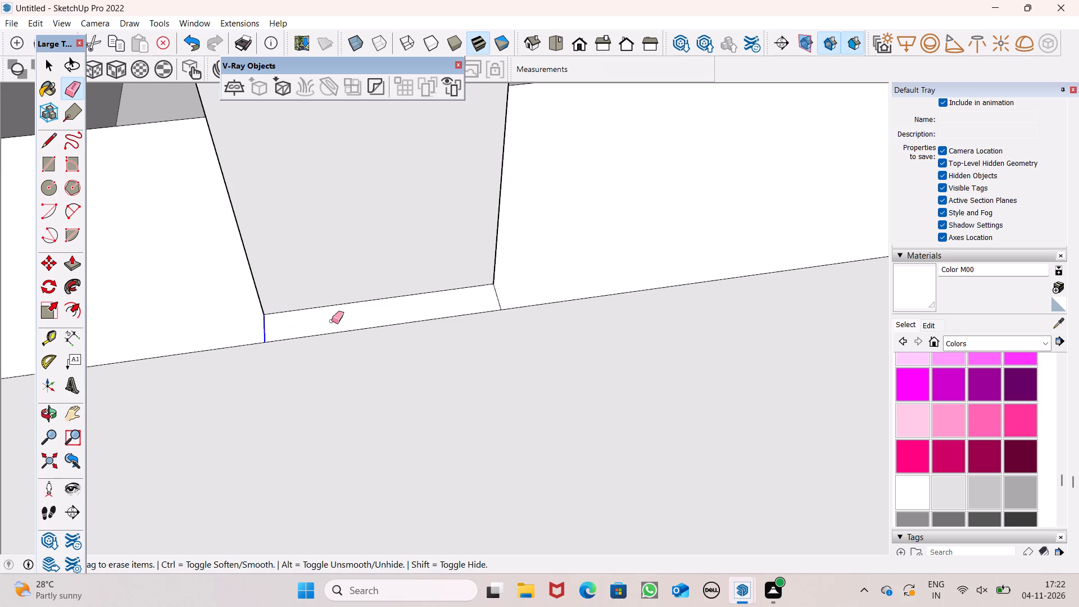
pyautogui.moveTo(501, 297); pyautogui.dragTo(491, 302)
# Erase the short sill edges on both sides of the strips in front of the second and third bars from the main building.
pyautogui.scroll(-4, 245, 312)
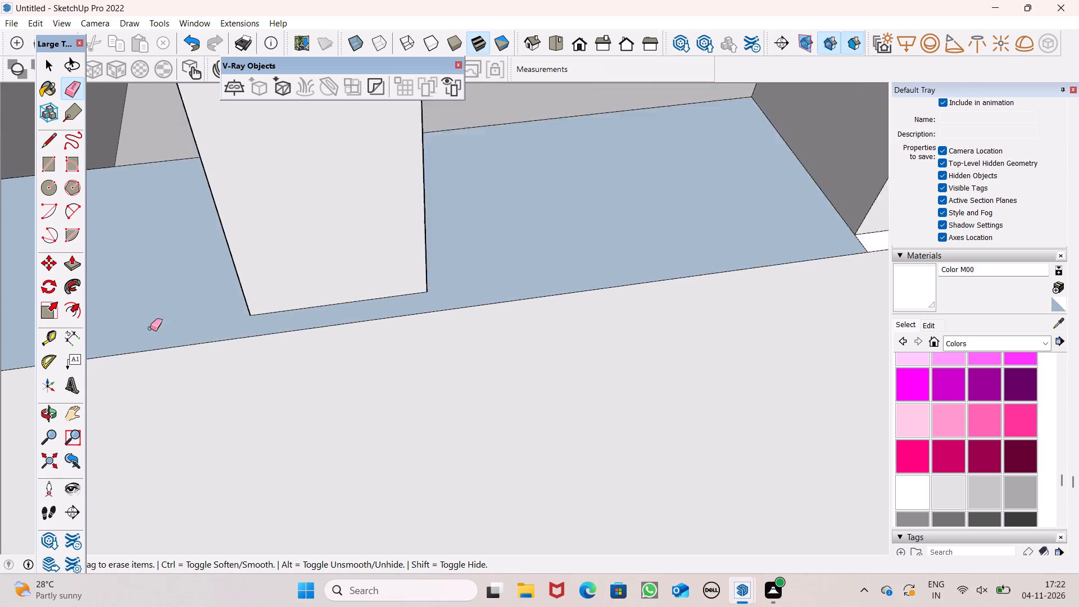
pyautogui.scroll(-3, 150, 328)
pyautogui.scroll(1, 115, 309)
pyautogui.scroll(-4, 115, 309)
pyautogui.scroll(6, 602, 287)
pyautogui.click(491, 265)
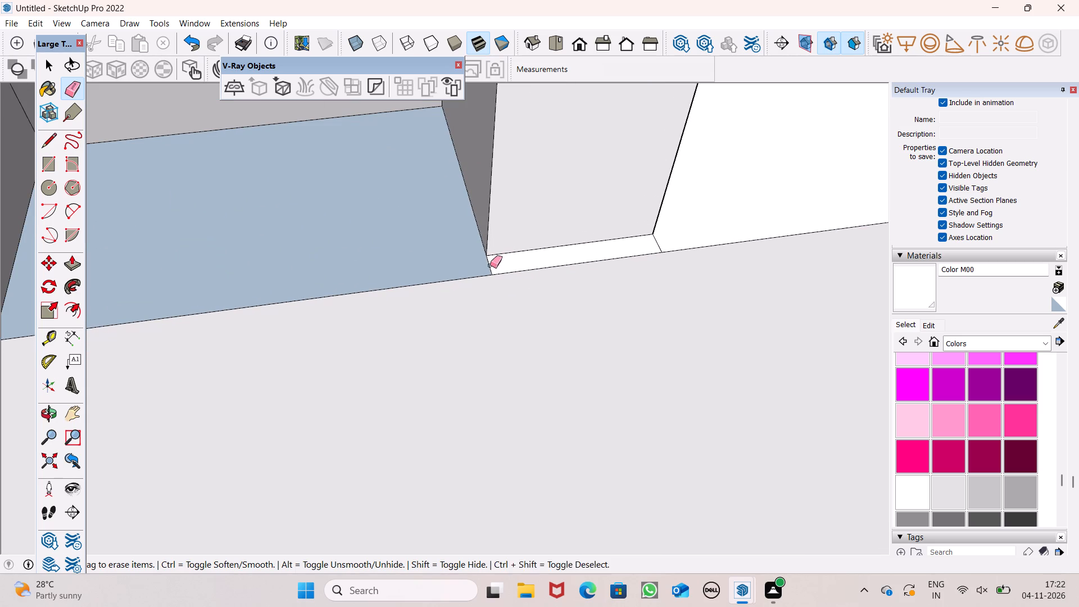
pyautogui.moveTo(661, 246); pyautogui.dragTo(667, 242)
pyautogui.moveTo(649, 244); pyautogui.dragTo(660, 237)
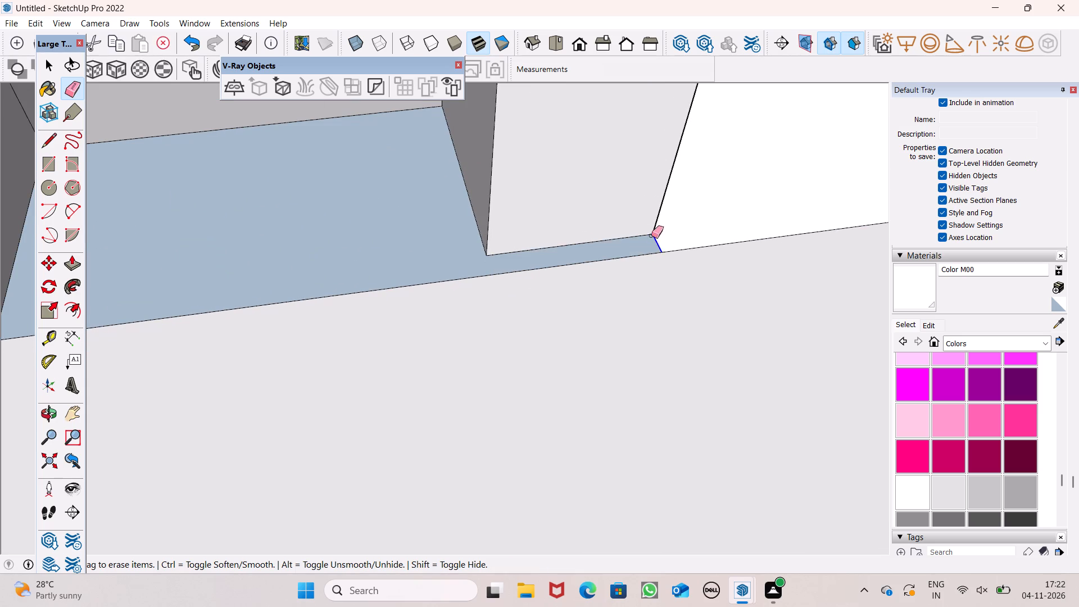
pyautogui.scroll(-6, 292, 293)
pyautogui.scroll(-3, 227, 296)
pyautogui.scroll(6, 663, 268)
pyautogui.click(713, 222)
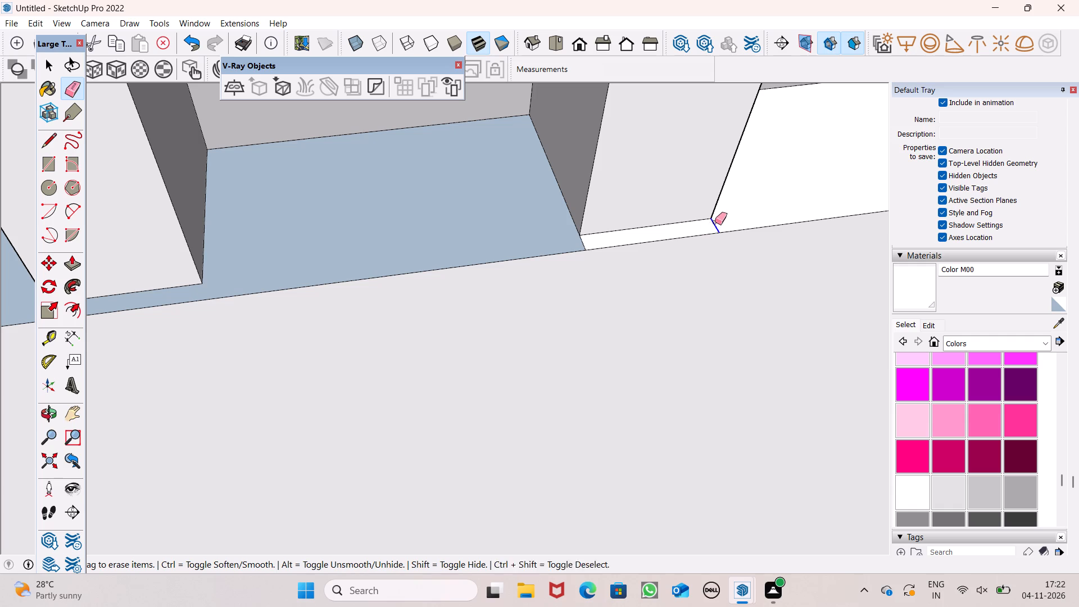
pyautogui.moveTo(583, 247); pyautogui.dragTo(591, 244)
# Erase the short sill edges in front of the two bars farthest from the main building, leaving one continuous sill face.
pyautogui.scroll(-11, 375, 286)
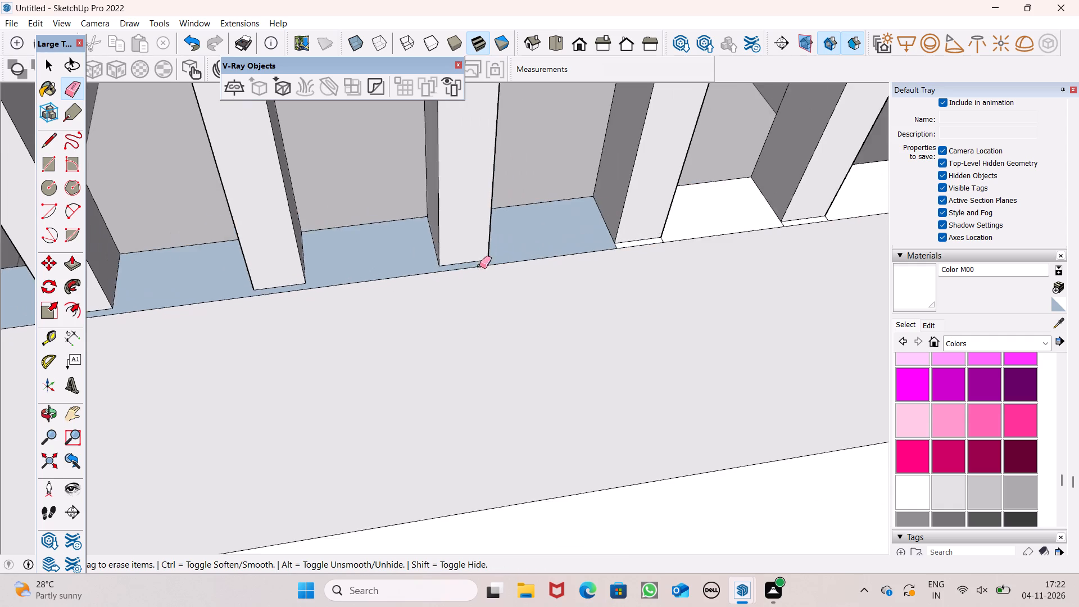
pyautogui.scroll(15, 660, 210)
pyautogui.moveTo(664, 292); pyautogui.dragTo(669, 290)
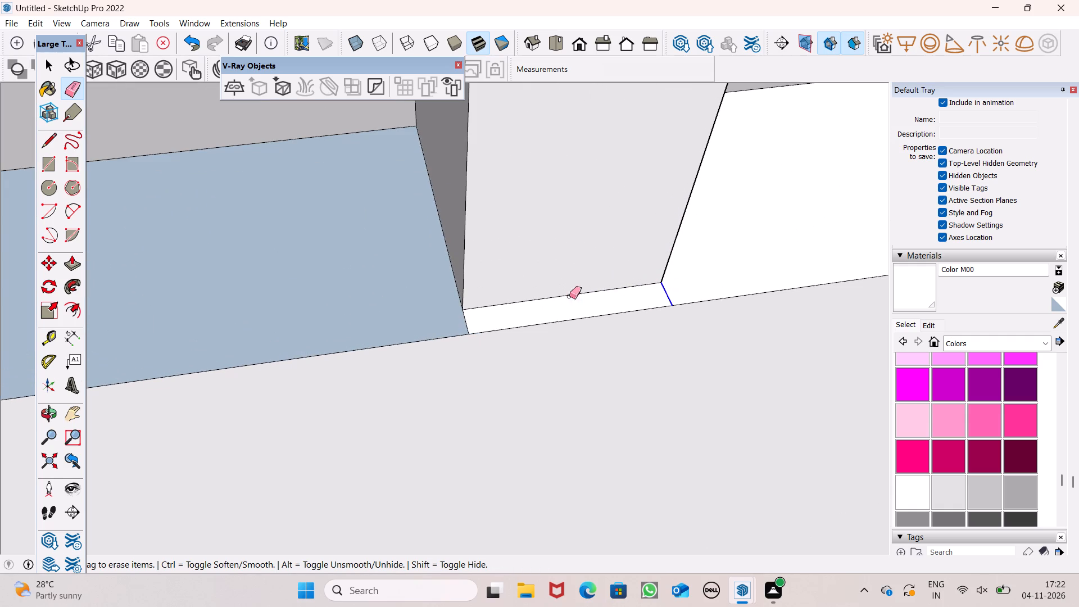
pyautogui.moveTo(441, 325); pyautogui.dragTo(474, 316)
pyautogui.scroll(-4, 295, 270)
pyautogui.scroll(1, 224, 297)
pyautogui.scroll(-5, 224, 297)
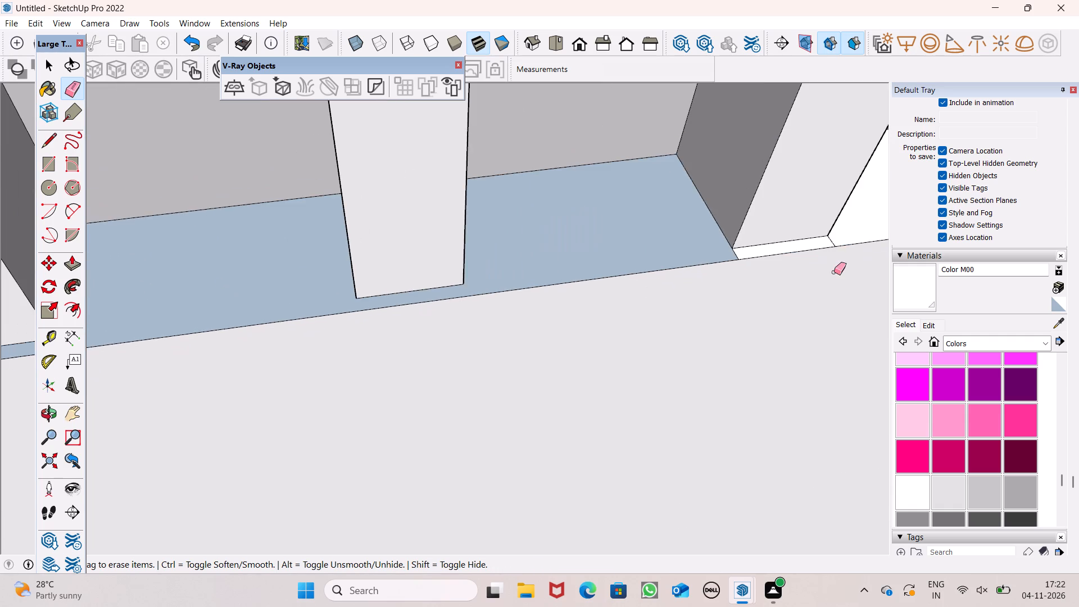
pyautogui.scroll(7, 818, 266)
pyautogui.moveTo(659, 259); pyautogui.dragTo(645, 262)
pyautogui.scroll(-7, 564, 255)
pyautogui.scroll(4, 735, 248)
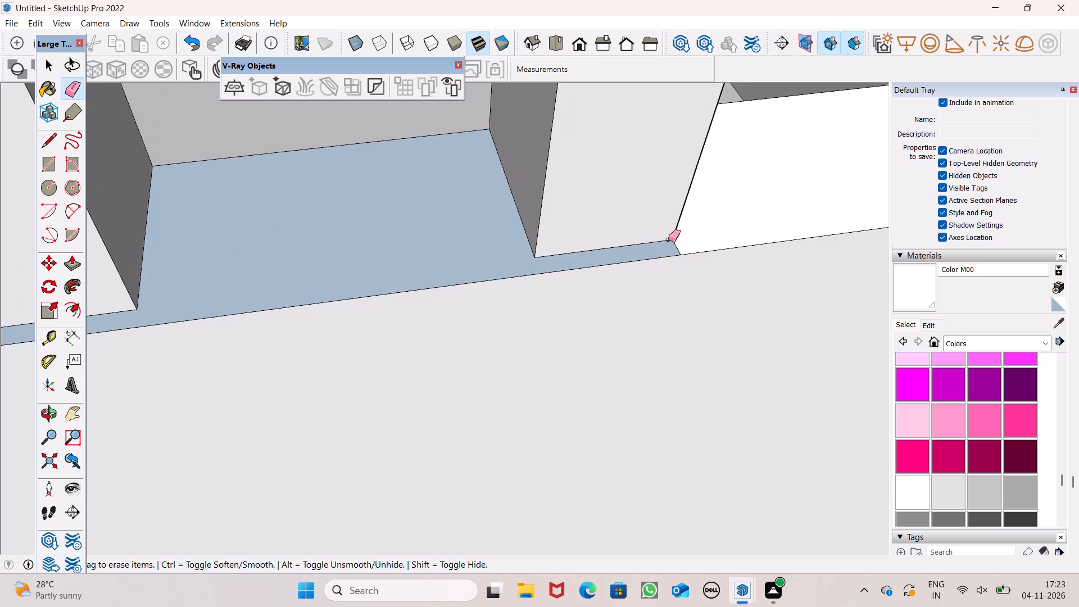
pyautogui.click(677, 245)
# Paint the merged window sill face with Color M00.
pyautogui.scroll(-7, 619, 256)
pyautogui.scroll(-4, 484, 264)
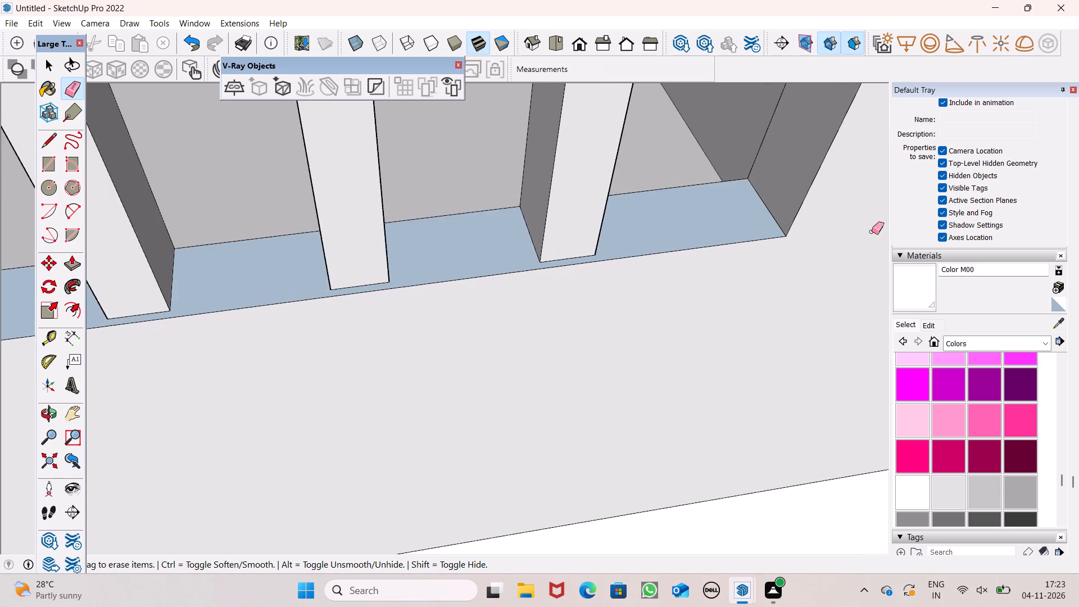
pyautogui.scroll(-5, 882, 240)
pyautogui.scroll(-6, 625, 248)
pyautogui.moveTo(619, 315); pyautogui.dragTo(591, 333, button='middle')
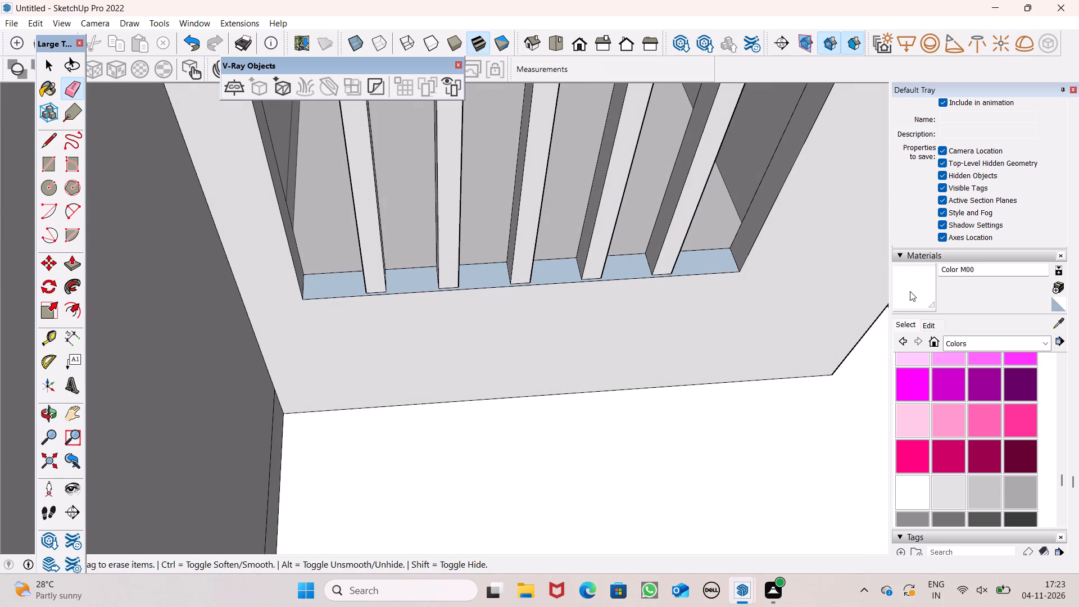
pyautogui.click(910, 291)
pyautogui.scroll(6, 421, 210)
pyautogui.click(321, 328)
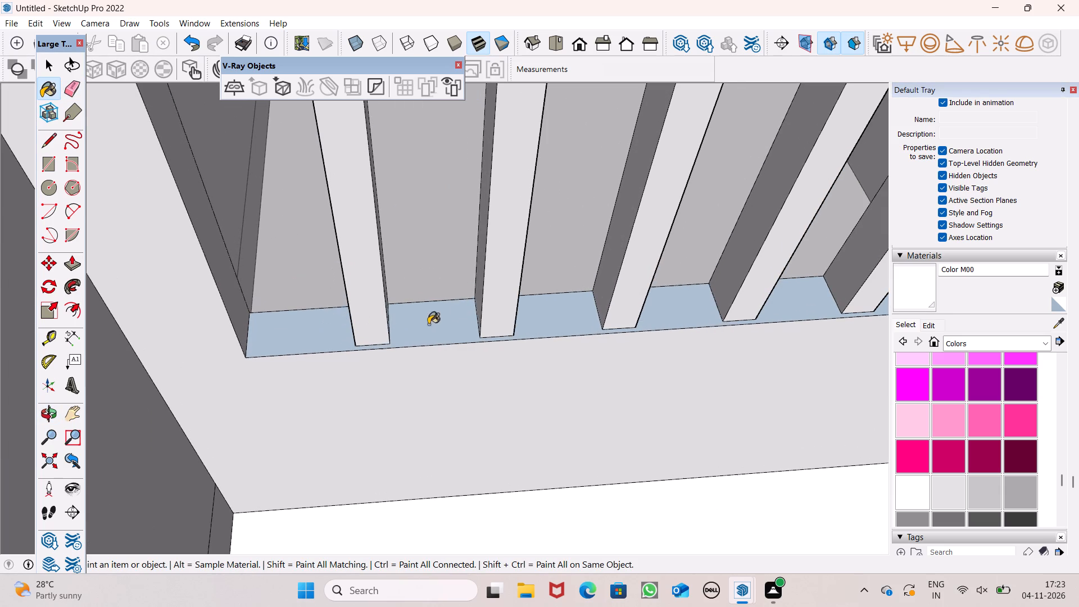
# Examine the barred window in the upper side block from outside and the room behind it.
pyautogui.scroll(-8, 441, 293)
pyautogui.moveTo(550, 328); pyautogui.dragTo(472, 171, button='middle')
pyautogui.scroll(-6, 470, 167)
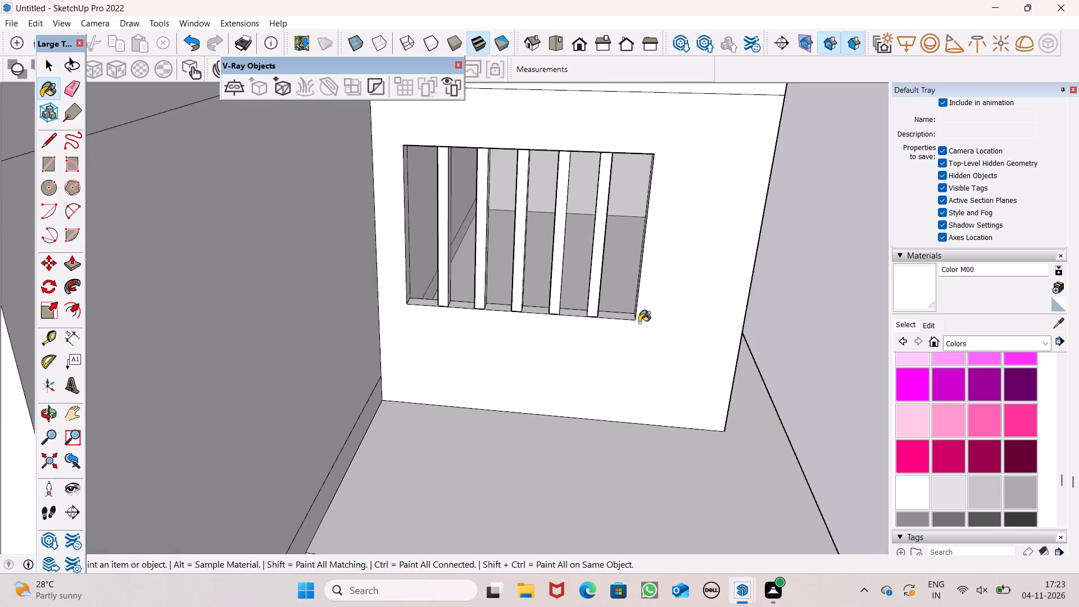
pyautogui.moveTo(638, 323); pyautogui.dragTo(611, 273, button='middle')
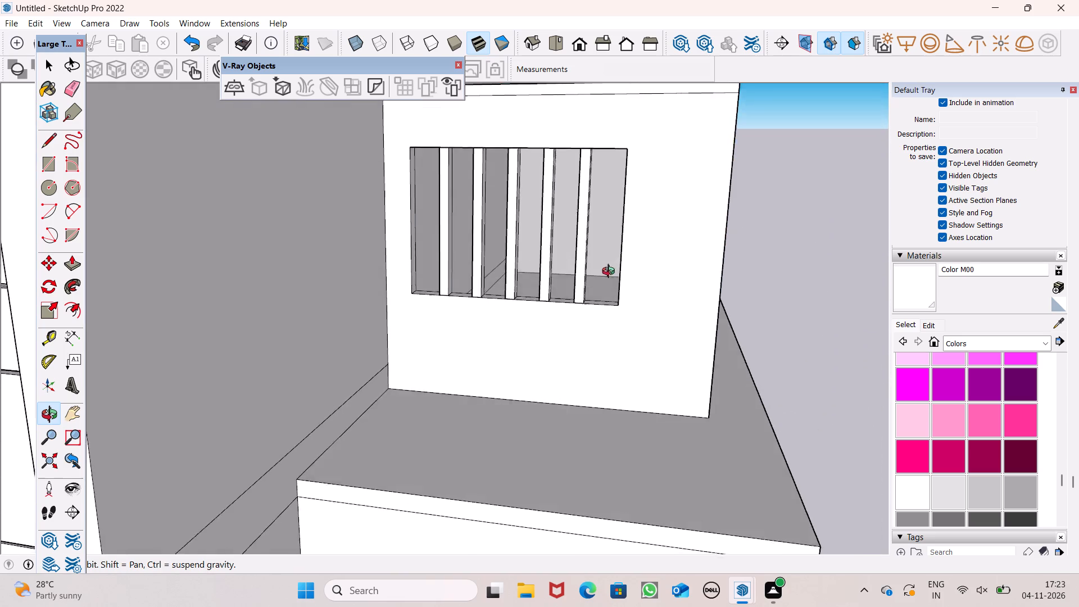
pyautogui.moveTo(611, 273); pyautogui.dragTo(612, 275, button='middle')
pyautogui.scroll(-6, 583, 378)
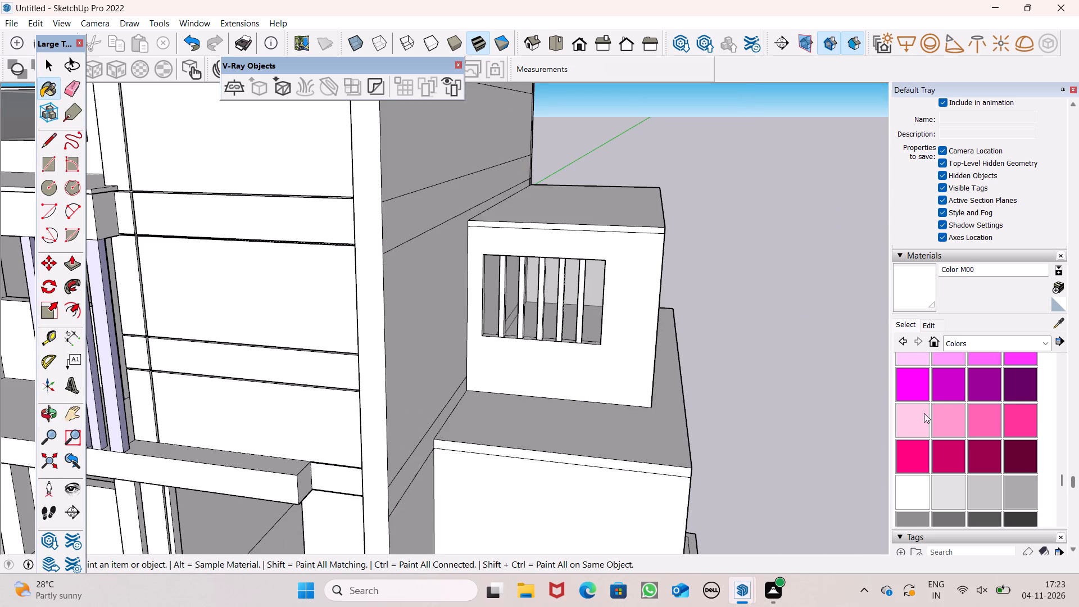
pyautogui.scroll(8, 593, 376)
pyautogui.scroll(1, 683, 348)
pyautogui.moveTo(683, 359); pyautogui.dragTo(445, 473, button='middle')
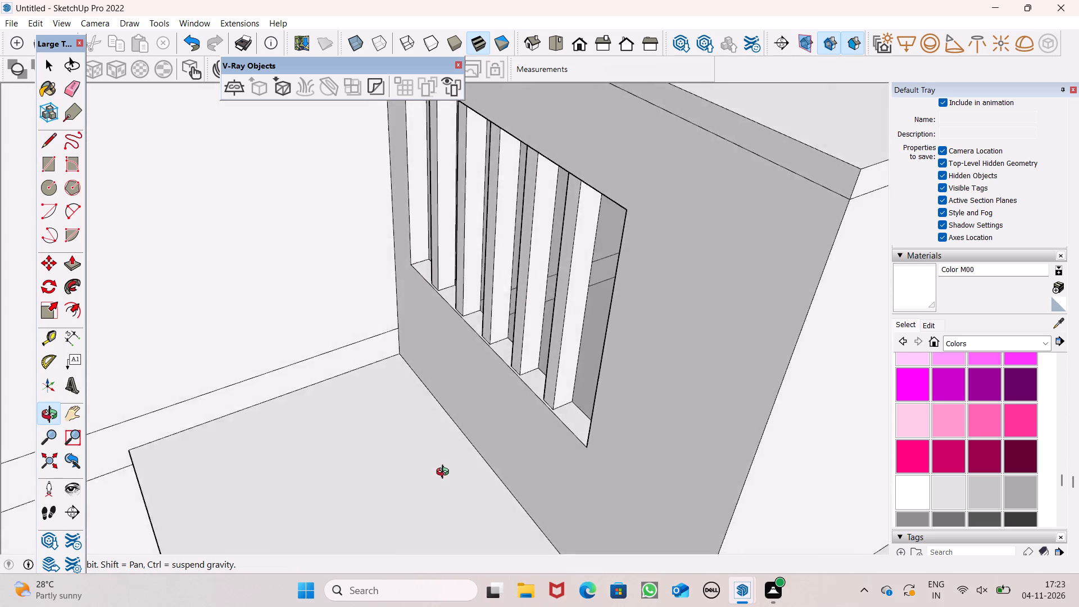
pyautogui.moveTo(445, 473); pyautogui.dragTo(691, 413, button='middle')
pyautogui.scroll(9, 671, 317)
pyautogui.press('space')
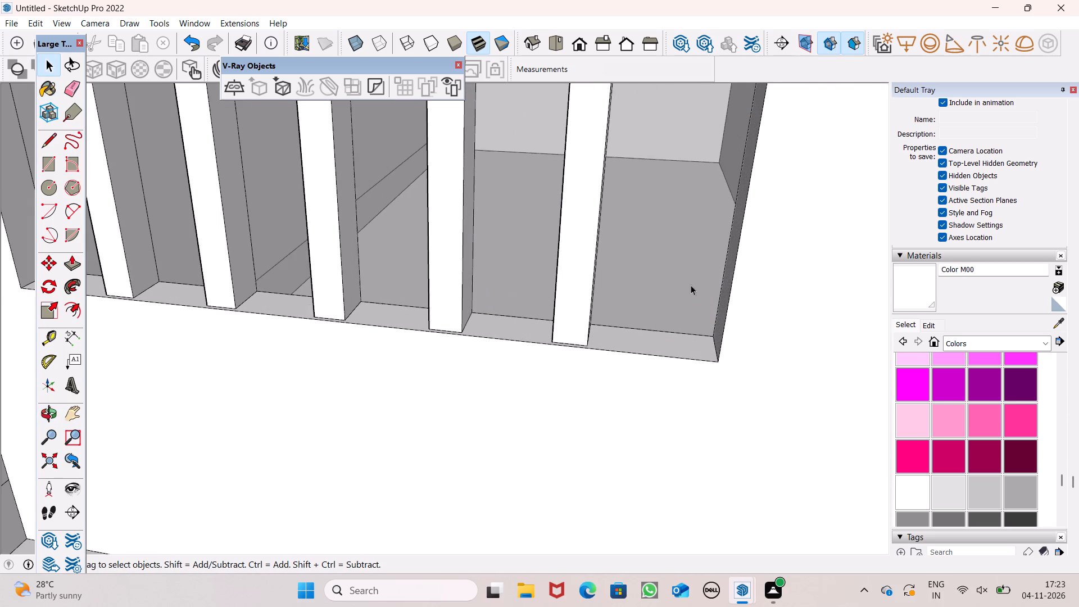
pyautogui.scroll(9, 693, 219)
pyautogui.moveTo(679, 340); pyautogui.dragTo(691, 262, button='middle')
pyautogui.scroll(1, 679, 340)
pyautogui.scroll(10, 691, 263)
pyautogui.middleClick(675, 279)
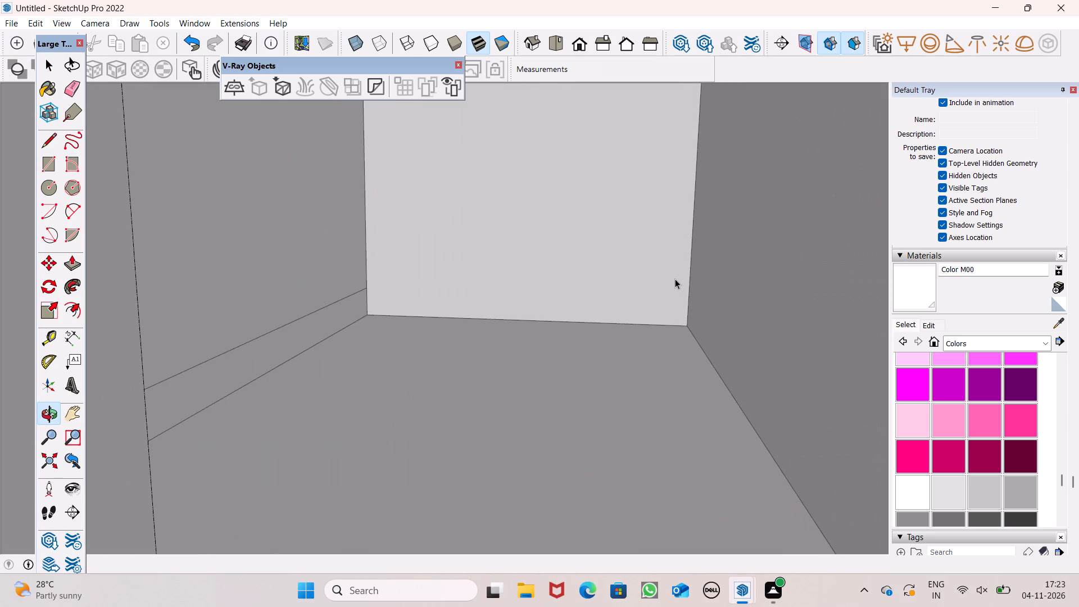
pyautogui.scroll(11, 675, 279)
pyautogui.scroll(15, 675, 279)
pyautogui.middleClick(675, 279)
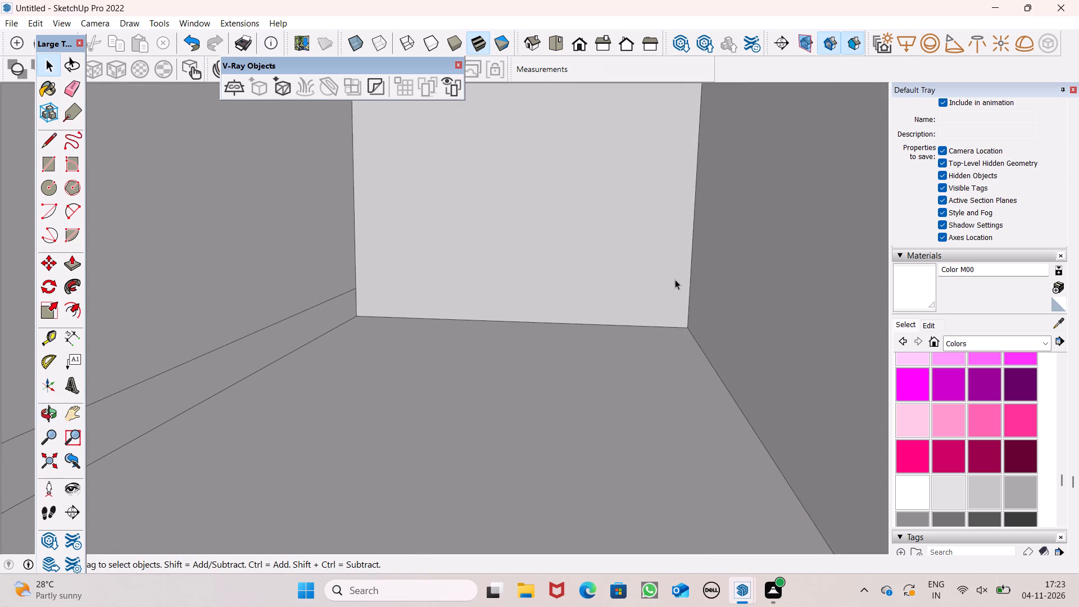
pyautogui.scroll(20, 675, 279)
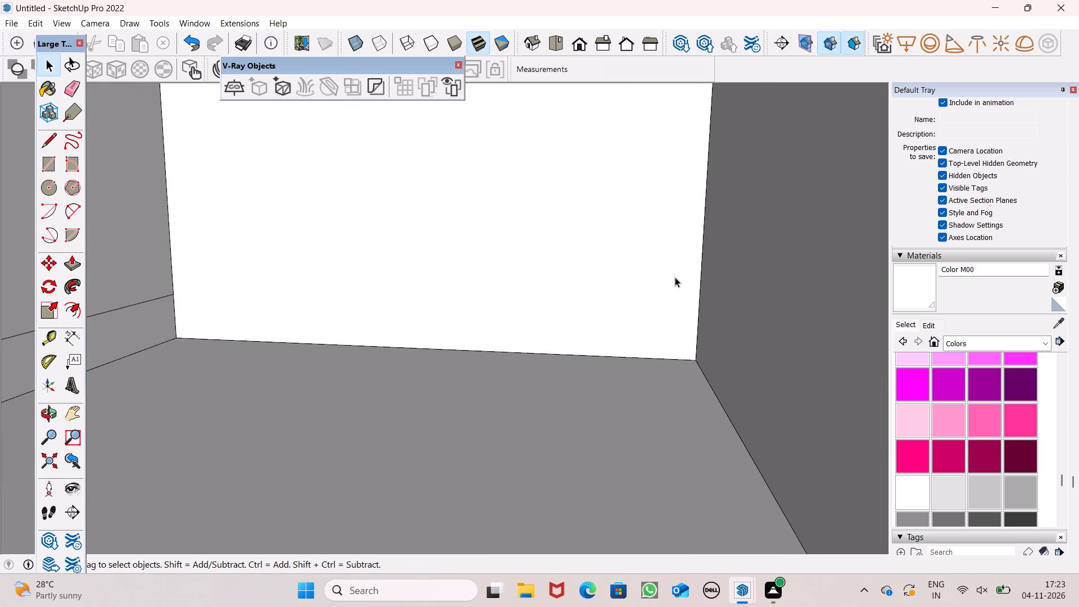
# Return from inside the side block to an outside front view showing the balconies and the barred window.
pyautogui.click(572, 47)
pyautogui.scroll(-7, 644, 292)
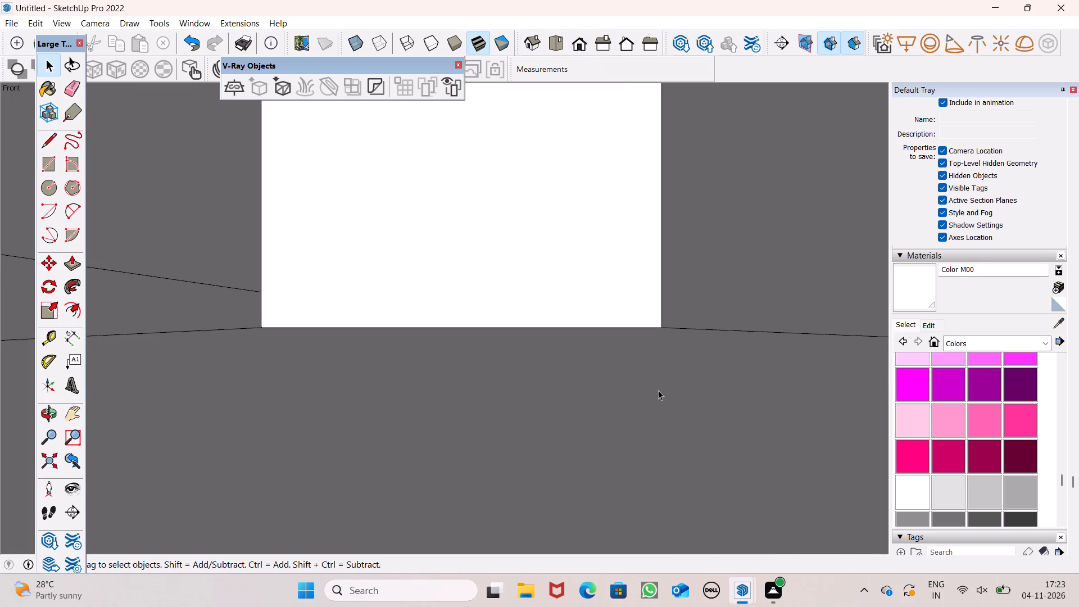
pyautogui.scroll(-2, 648, 368)
pyautogui.scroll(1, 646, 366)
pyautogui.scroll(-11, 645, 362)
pyautogui.scroll(-7, 584, 341)
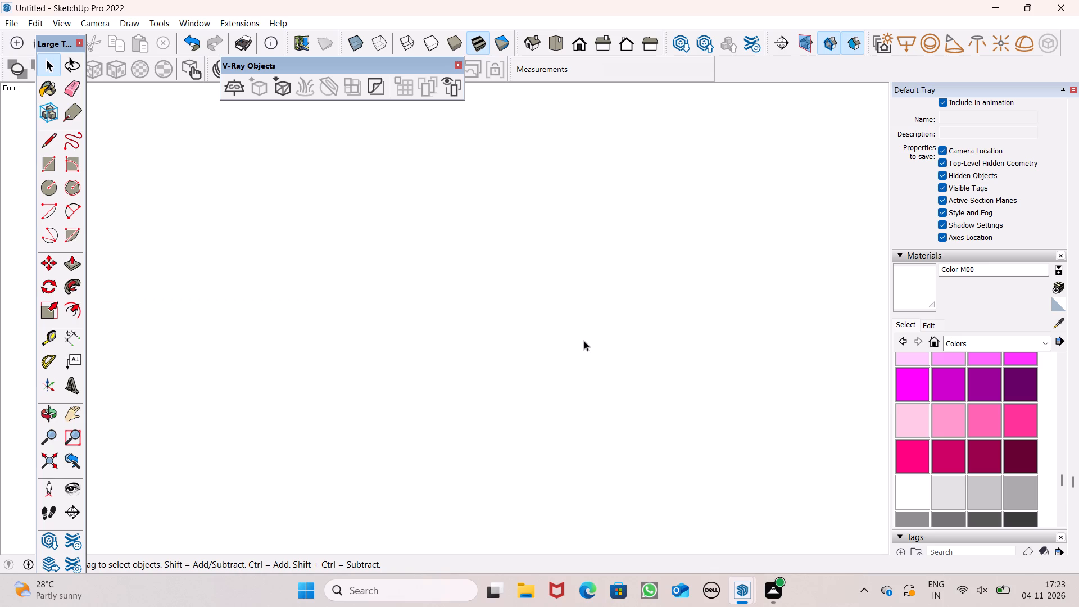
pyautogui.scroll(-14, 584, 341)
pyautogui.scroll(1, 581, 341)
pyautogui.scroll(-12, 579, 344)
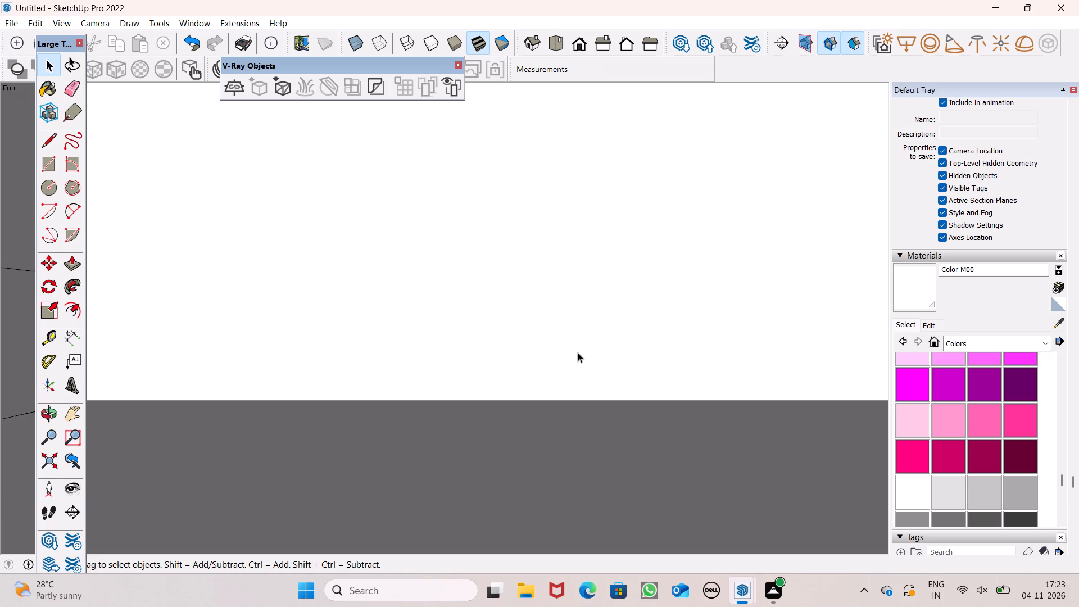
pyautogui.scroll(-20, 578, 352)
pyautogui.scroll(-5, 575, 355)
pyautogui.moveTo(592, 378); pyautogui.dragTo(574, 455, button='middle')
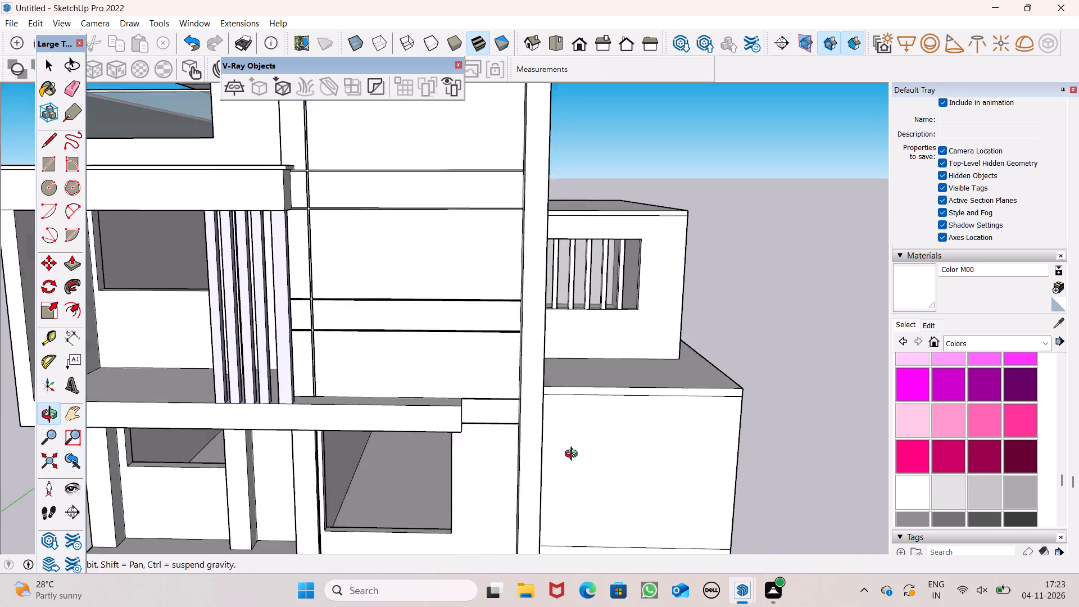
pyautogui.moveTo(574, 455); pyautogui.dragTo(570, 456, button='middle')
# Paint the roof slab of the upper side block with Color M07, covering its top face and its front, side and rear edges.
pyautogui.scroll(-2, 987, 465)
pyautogui.click(1025, 391)
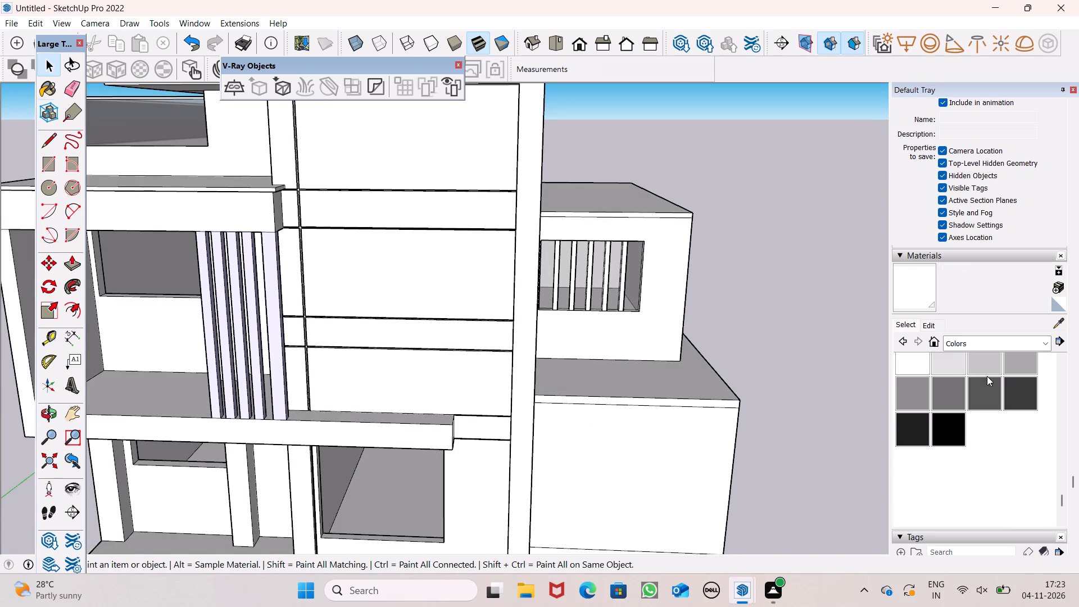
pyautogui.scroll(8, 627, 188)
pyautogui.click(664, 264)
pyautogui.click(669, 300)
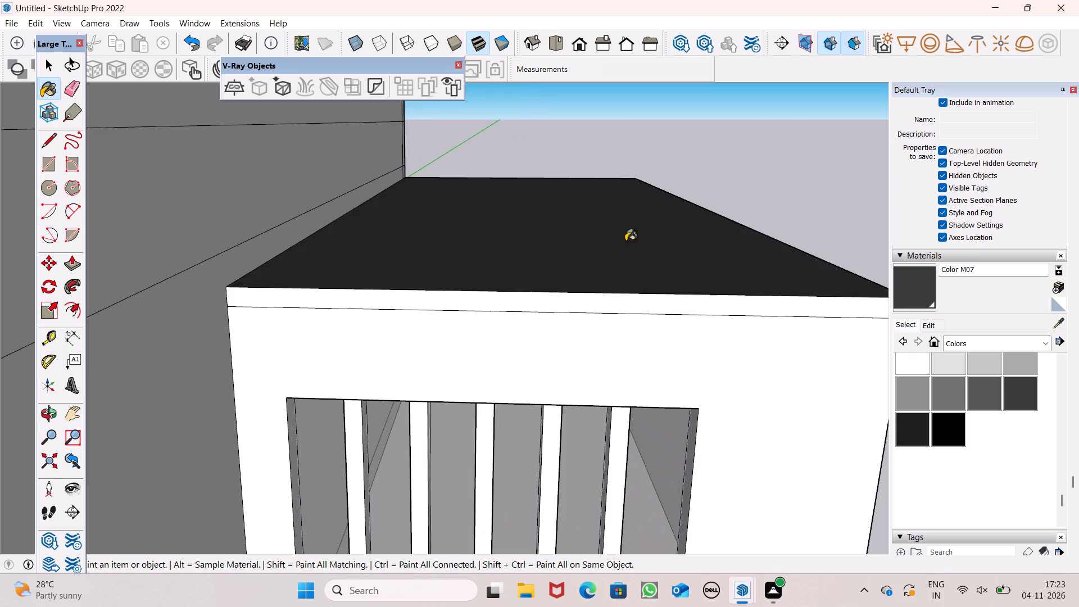
pyautogui.scroll(-5, 604, 233)
pyautogui.moveTo(768, 320); pyautogui.dragTo(380, 333, button='middle')
pyautogui.click(379, 334)
pyautogui.scroll(-1, 322, 286)
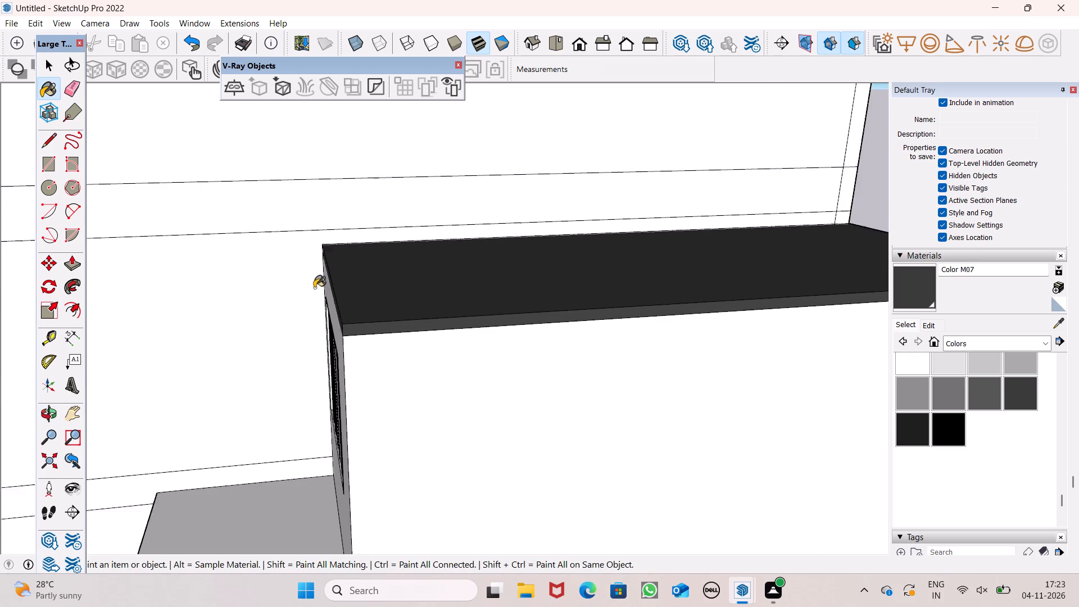
pyautogui.scroll(-2, 314, 288)
pyautogui.moveTo(597, 302); pyautogui.dragTo(174, 322, button='middle')
pyautogui.scroll(1, 174, 322)
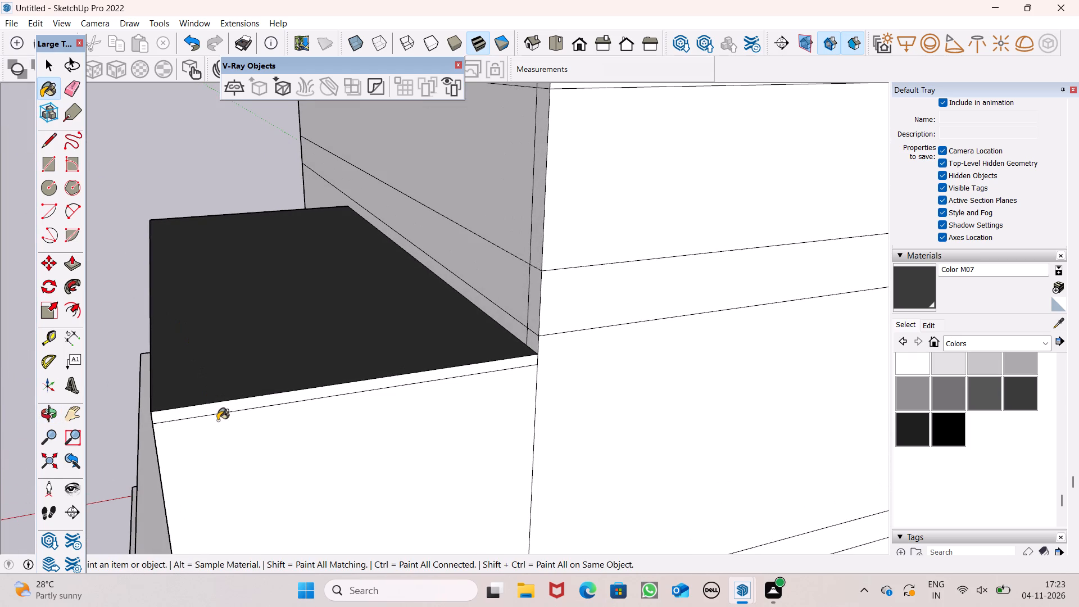
pyautogui.click(217, 407)
pyautogui.scroll(-4, 213, 307)
pyautogui.moveTo(120, 332); pyautogui.dragTo(824, 267, button='middle')
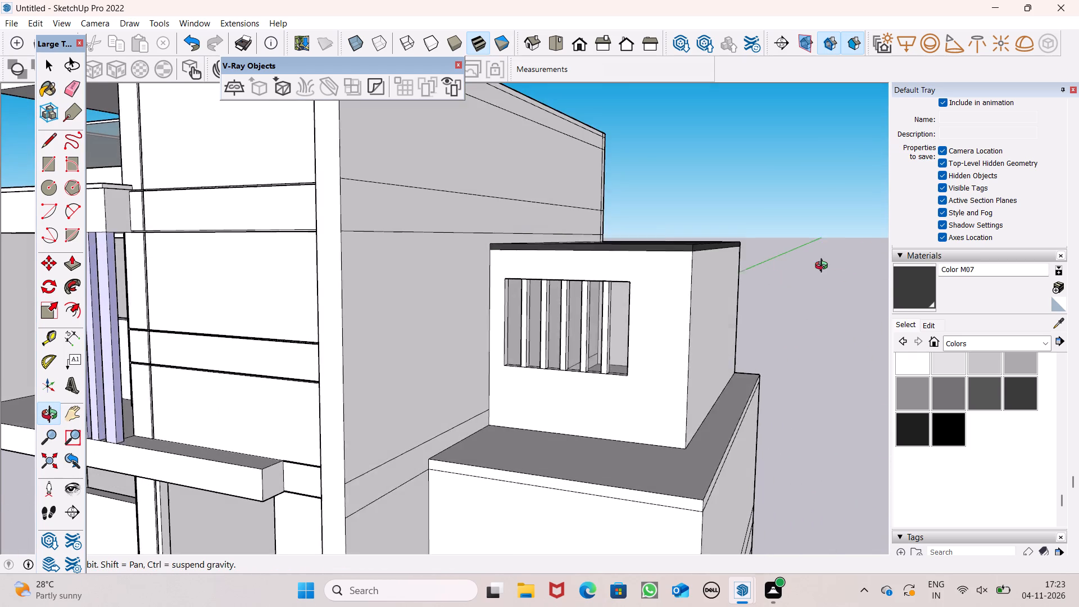
pyautogui.moveTo(824, 267); pyautogui.dragTo(825, 267, button='middle')
# Paint the top face and outer edges of the roof slab above the upper-floor balcony with Color M07.
pyautogui.scroll(-2, 676, 315)
pyautogui.scroll(-5, 954, 309)
pyautogui.scroll(-6, 643, 298)
pyautogui.scroll(1, 654, 327)
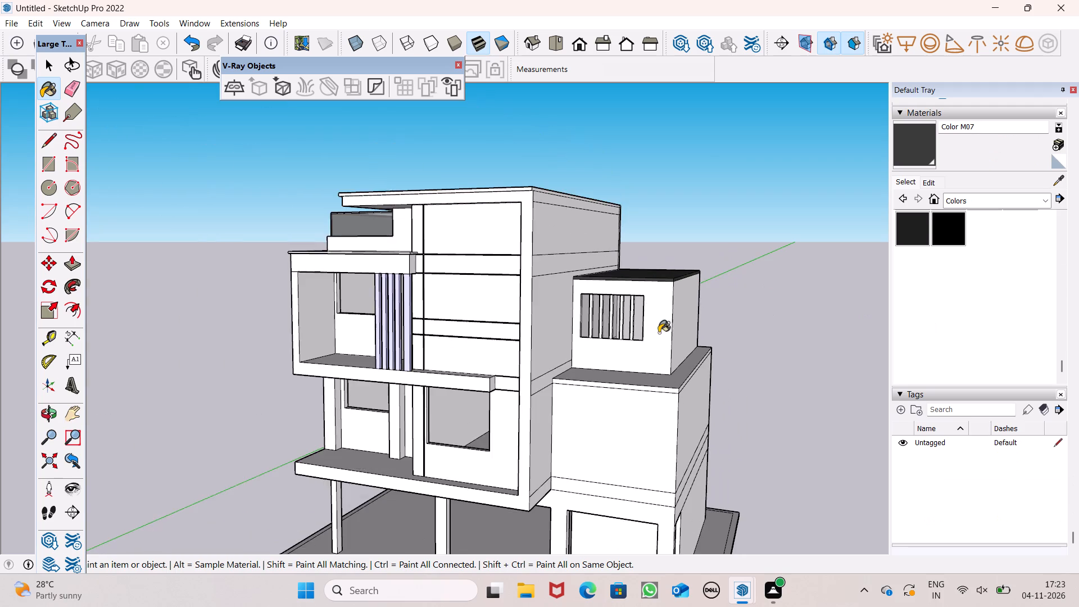
pyautogui.scroll(-4, 684, 321)
pyautogui.scroll(1, 486, 306)
pyautogui.moveTo(486, 306); pyautogui.dragTo(650, 380, button='middle')
pyautogui.scroll(8, 360, 256)
pyautogui.moveTo(493, 327); pyautogui.dragTo(627, 284, button='middle')
pyautogui.scroll(7, 625, 285)
pyautogui.click(516, 307)
pyautogui.click(513, 324)
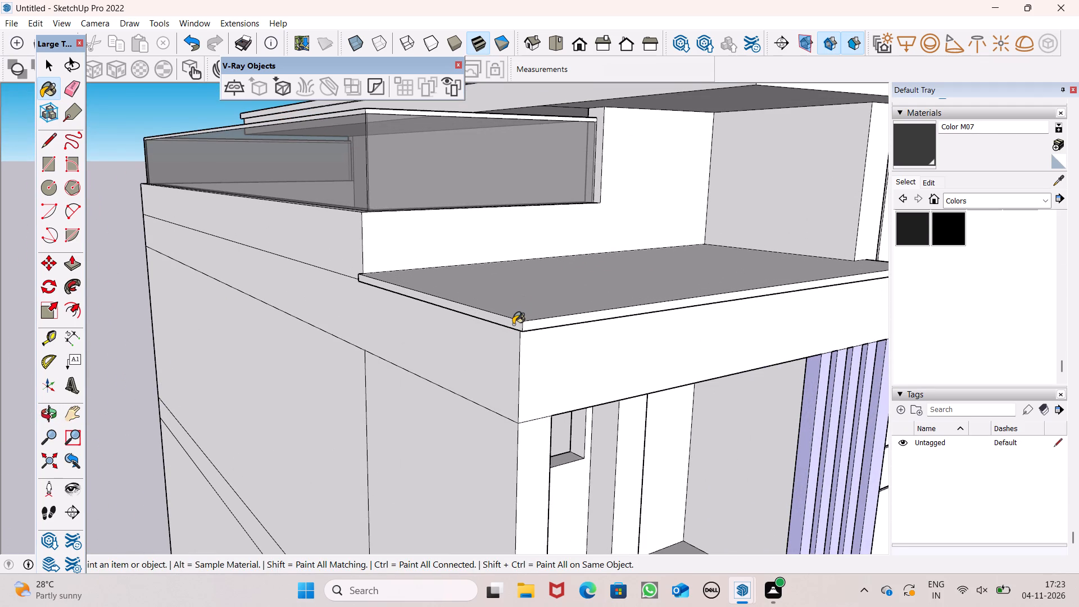
pyautogui.click(535, 325)
# Paint the overhanging underside of the balcony's roof slab with Color M07.
pyautogui.scroll(-2, 520, 288)
pyautogui.moveTo(548, 319); pyautogui.dragTo(547, 174, button='middle')
pyautogui.scroll(5, 539, 180)
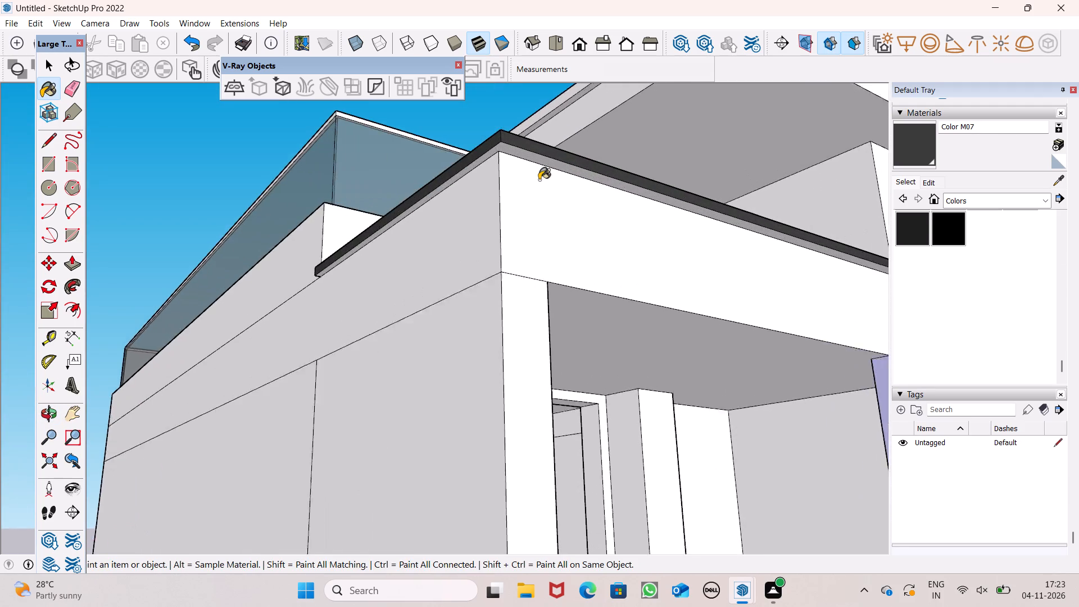
pyautogui.scroll(2, 539, 180)
pyautogui.scroll(6, 503, 150)
pyautogui.click(496, 138)
# Paint the balcony roof slab's remaining end faces with Color M07, at the side wall's rear end and beside the vertical fins.
pyautogui.scroll(1, 459, 218)
pyautogui.scroll(-2, 456, 230)
pyautogui.moveTo(539, 264); pyautogui.dragTo(910, 200, button='middle')
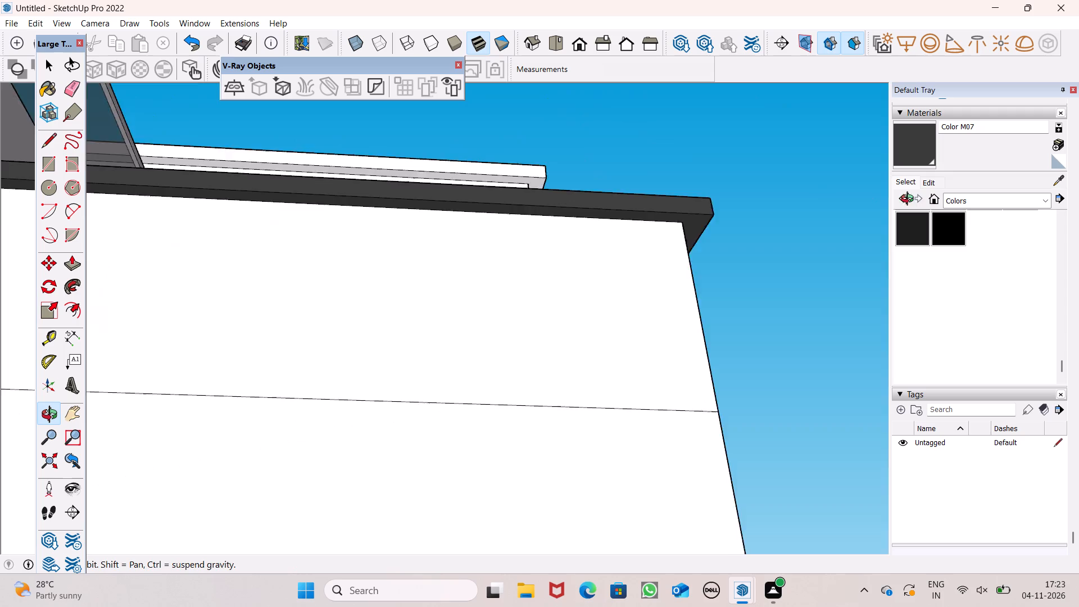
pyautogui.moveTo(910, 200); pyautogui.dragTo(1078, 300, button='middle')
pyautogui.scroll(-5, 509, 225)
pyautogui.moveTo(320, 236); pyautogui.dragTo(361, 289, button='middle')
pyautogui.scroll(3, 226, 199)
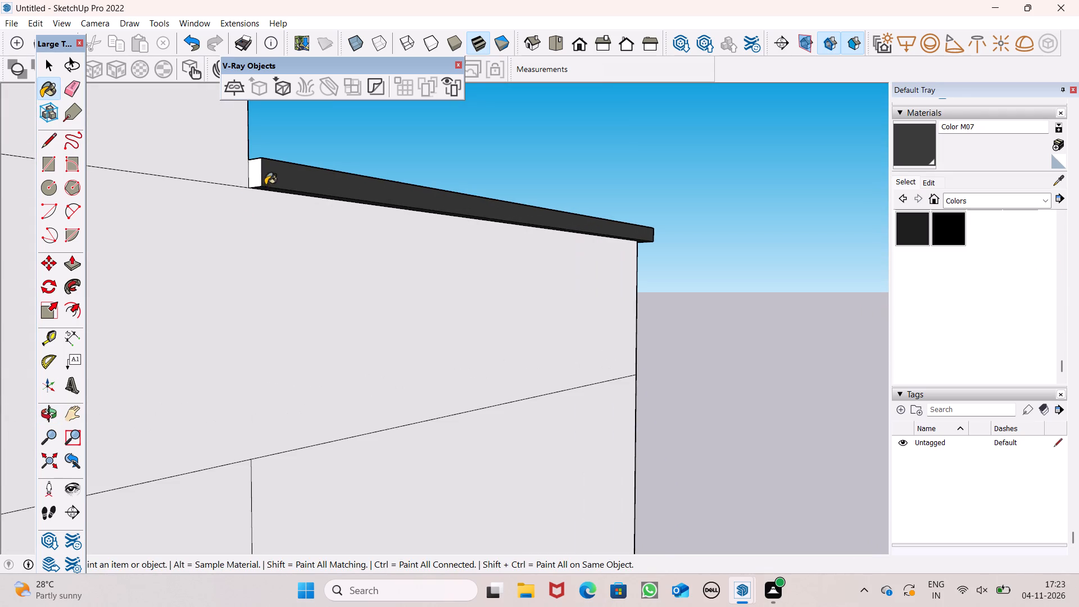
pyautogui.click(255, 180)
pyautogui.scroll(-4, 644, 160)
pyautogui.moveTo(652, 196); pyautogui.dragTo(0, 144, button='middle')
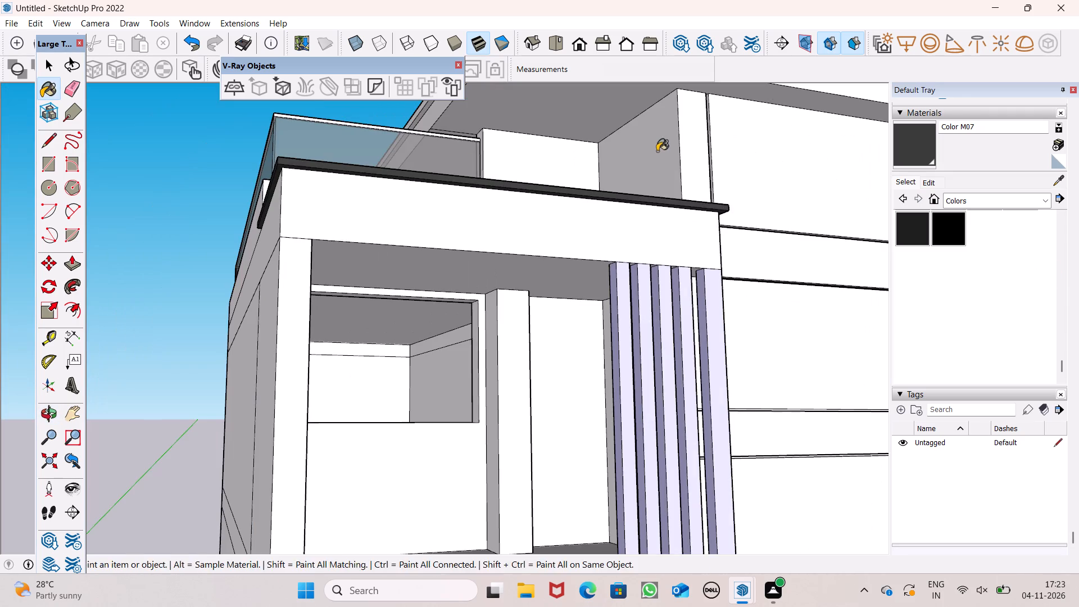
pyautogui.moveTo(657, 148); pyautogui.dragTo(399, 180, button='middle')
pyautogui.scroll(6, 397, 183)
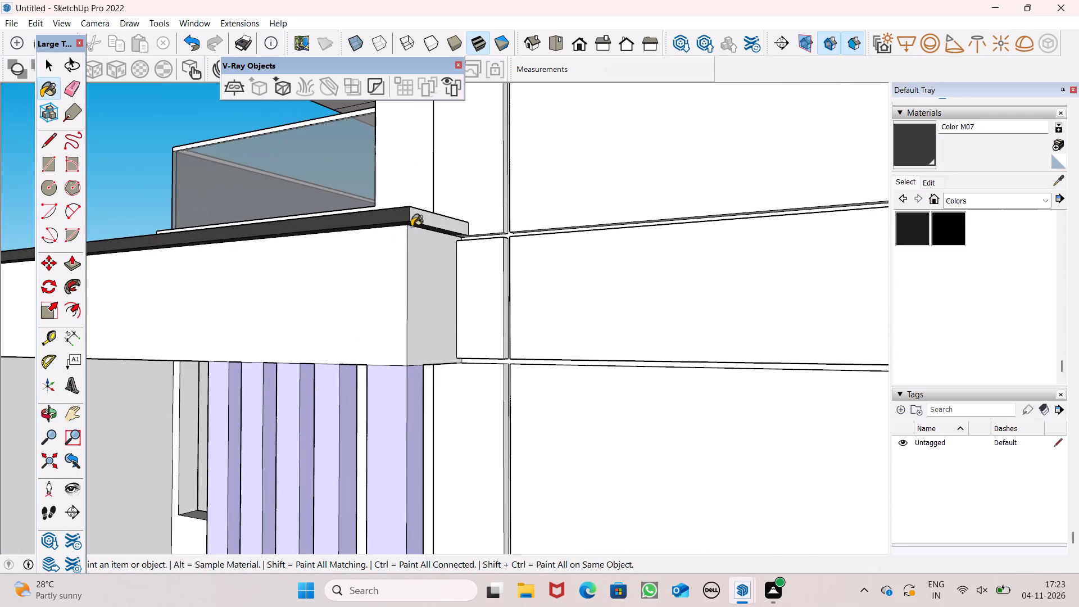
pyautogui.click(418, 221)
# Examine the painted balcony roof slab from below, from above and at its corners for unpainted faces.
pyautogui.scroll(-3, 548, 256)
pyautogui.moveTo(537, 308); pyautogui.dragTo(563, 221, button='middle')
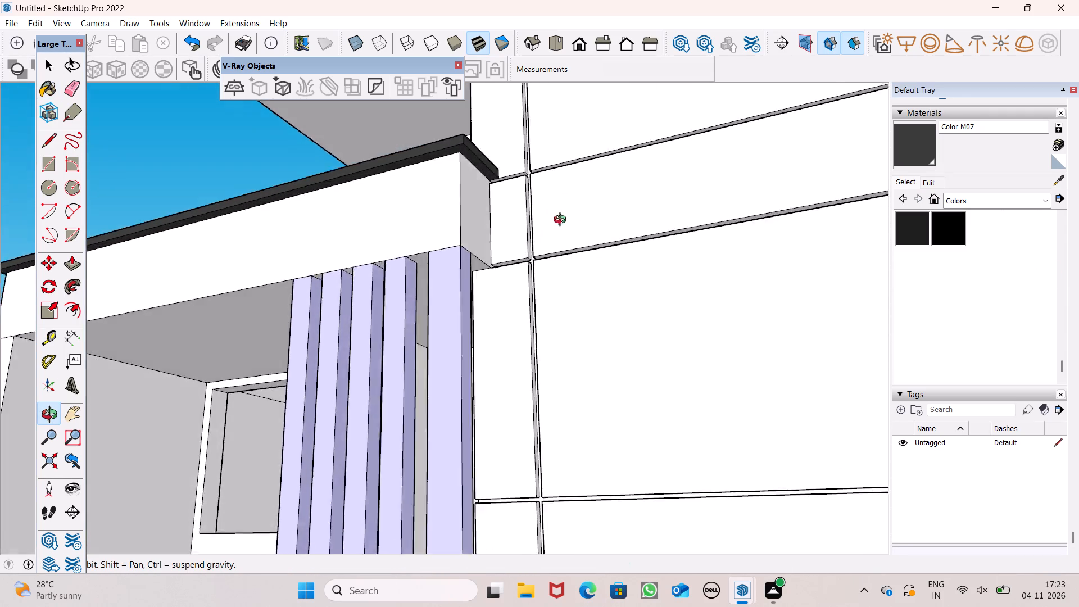
pyautogui.moveTo(563, 221); pyautogui.dragTo(521, 239, button='middle')
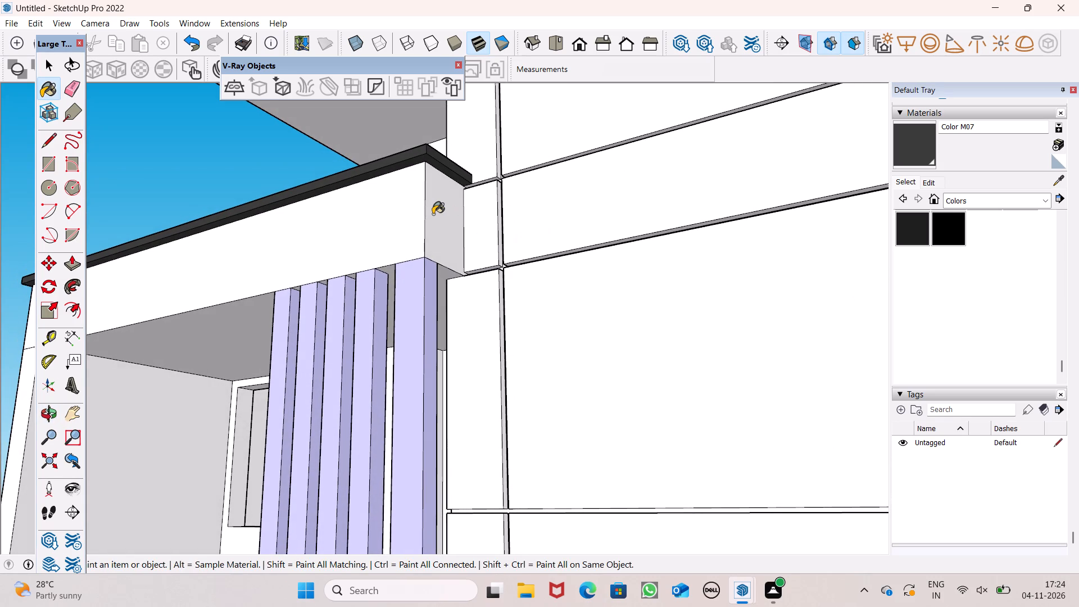
pyautogui.scroll(-2, 402, 220)
pyautogui.moveTo(357, 231); pyautogui.dragTo(562, 255, button='middle')
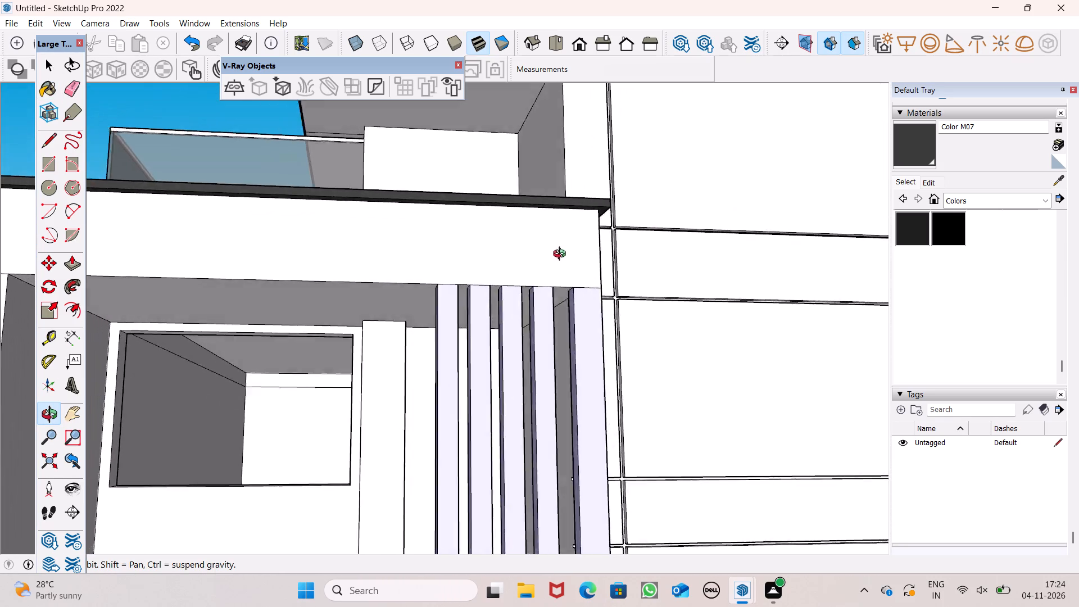
pyautogui.moveTo(562, 255); pyautogui.dragTo(513, 243, button='middle')
pyautogui.scroll(-2, 520, 197)
pyautogui.scroll(1, 520, 197)
pyautogui.scroll(-5, 520, 197)
pyautogui.scroll(1, 500, 187)
pyautogui.scroll(-1, 500, 187)
pyautogui.moveTo(517, 219); pyautogui.dragTo(632, 395, button='middle')
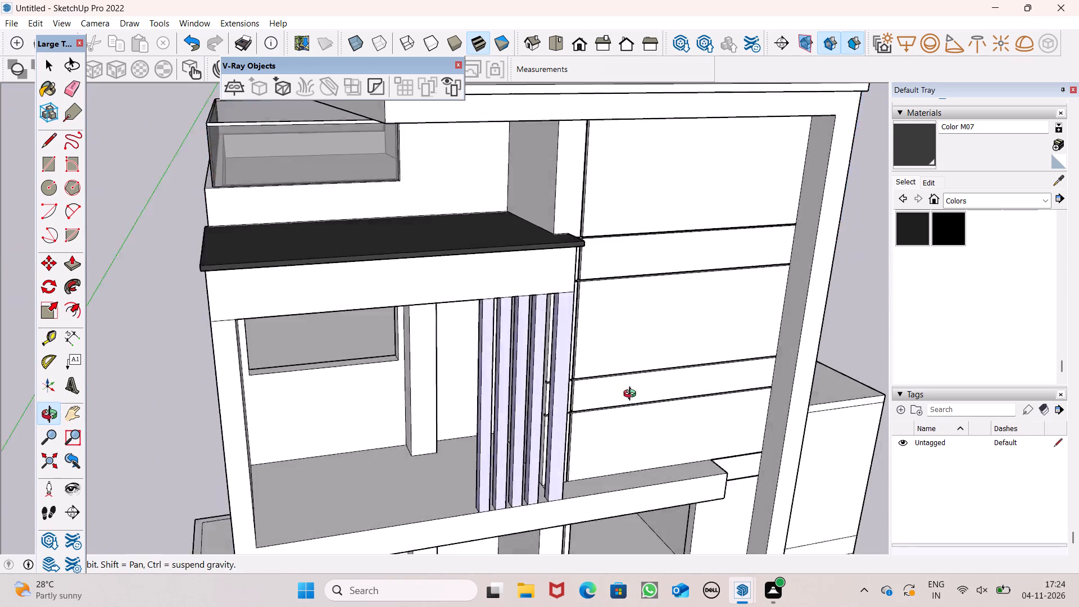
pyautogui.moveTo(632, 395); pyautogui.dragTo(654, 433, button='middle')
pyautogui.scroll(-1, 591, 289)
pyautogui.moveTo(587, 290); pyautogui.dragTo(551, 212, button='middle')
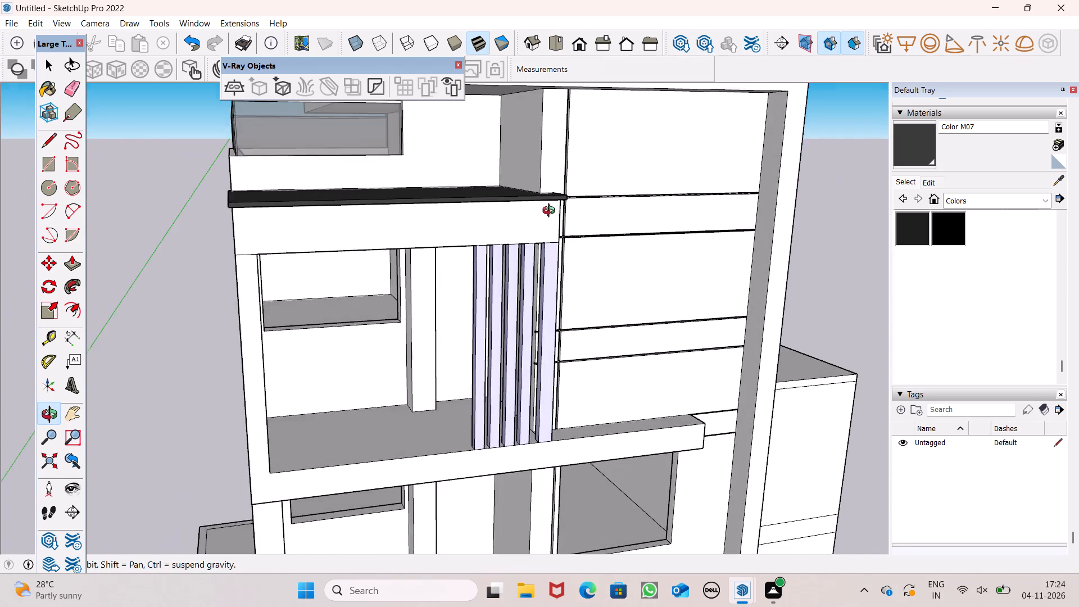
pyautogui.moveTo(551, 212); pyautogui.dragTo(688, 202, button='middle')
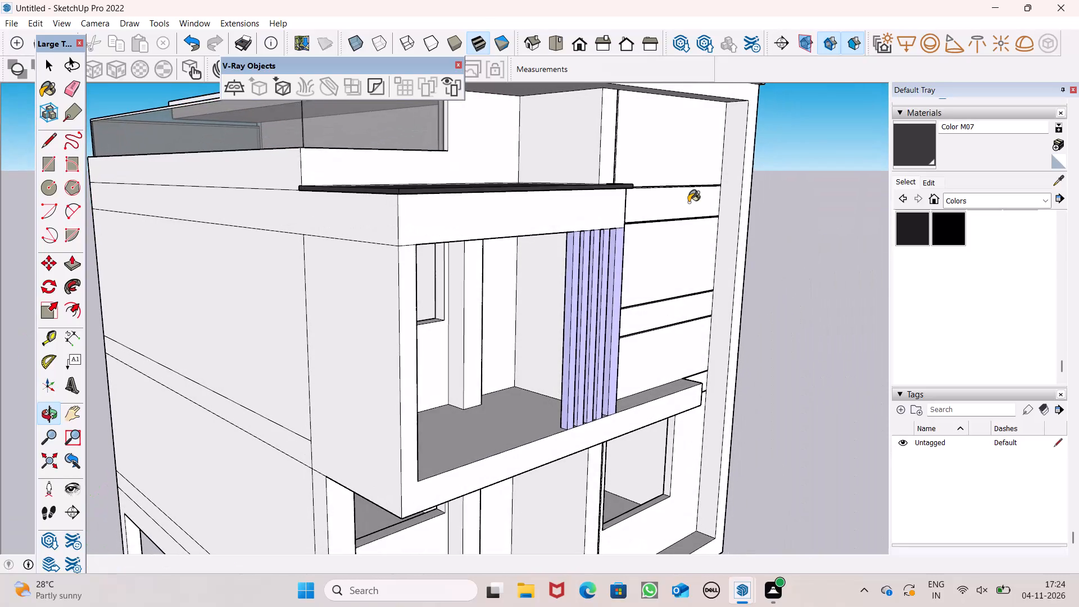
# Examine the side wall and the front facade with its balconies, vertical fins and grooved wall.
pyautogui.scroll(-2, 563, 234)
pyautogui.moveTo(286, 325); pyautogui.dragTo(412, 288, button='middle')
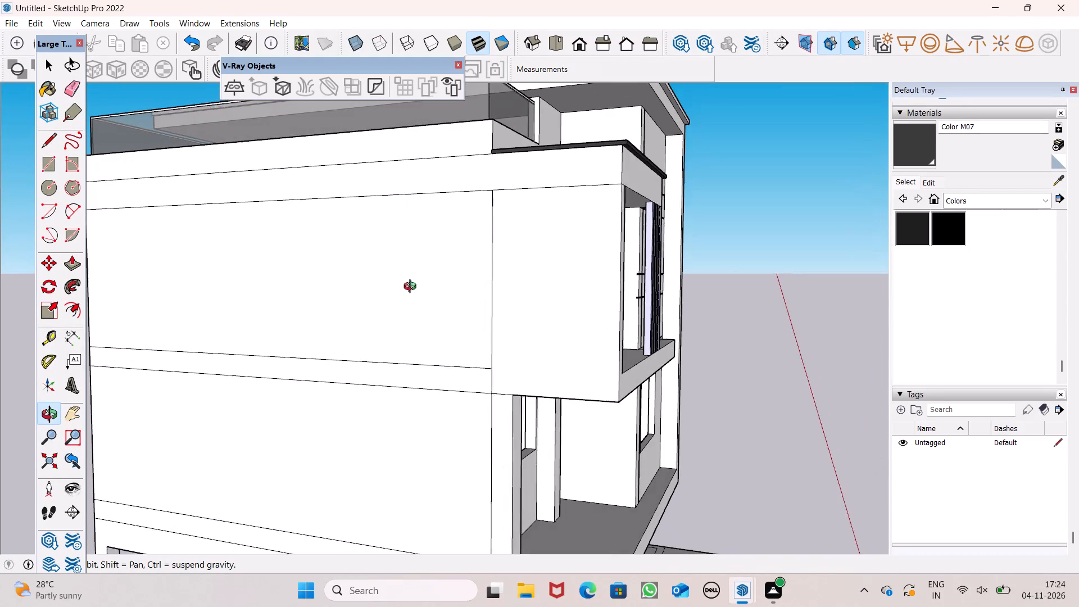
pyautogui.moveTo(412, 288); pyautogui.dragTo(271, 274, button='middle')
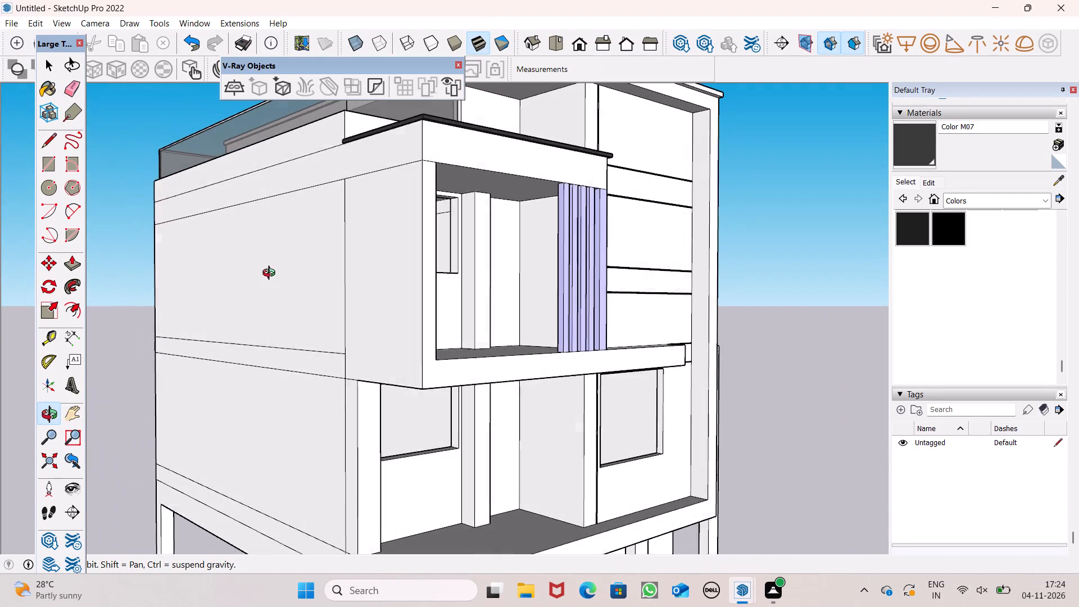
pyautogui.moveTo(271, 274); pyautogui.dragTo(252, 278, button='middle')
pyautogui.scroll(-3, 459, 223)
pyautogui.moveTo(611, 245); pyautogui.dragTo(437, 286, button='middle')
pyautogui.scroll(1, 437, 287)
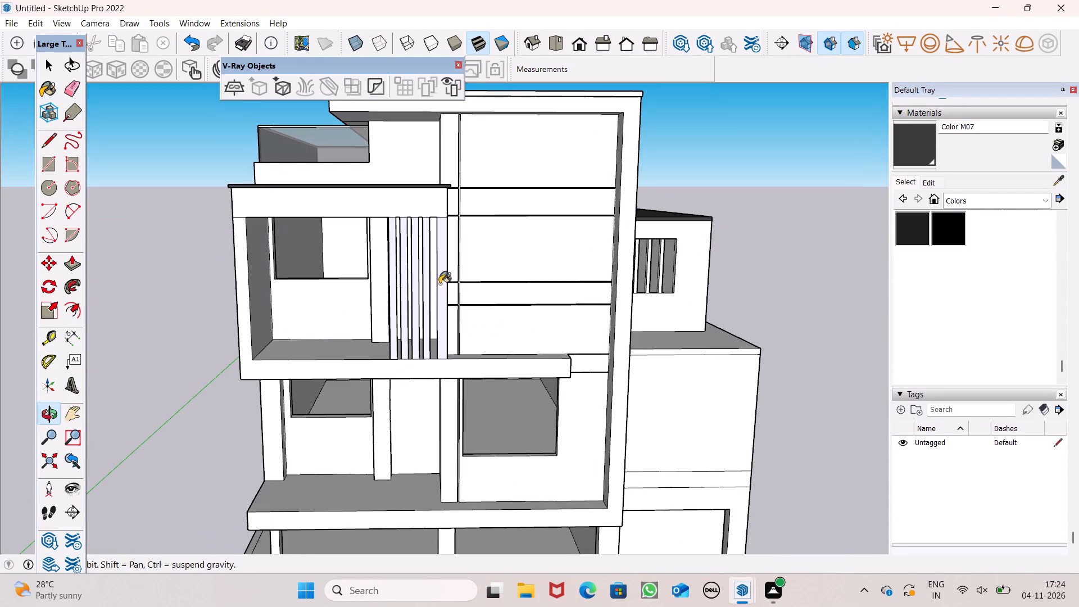
pyautogui.middleClick(574, 372)
pyautogui.scroll(1, 574, 372)
pyautogui.scroll(-3, 568, 370)
pyautogui.scroll(7, 328, 420)
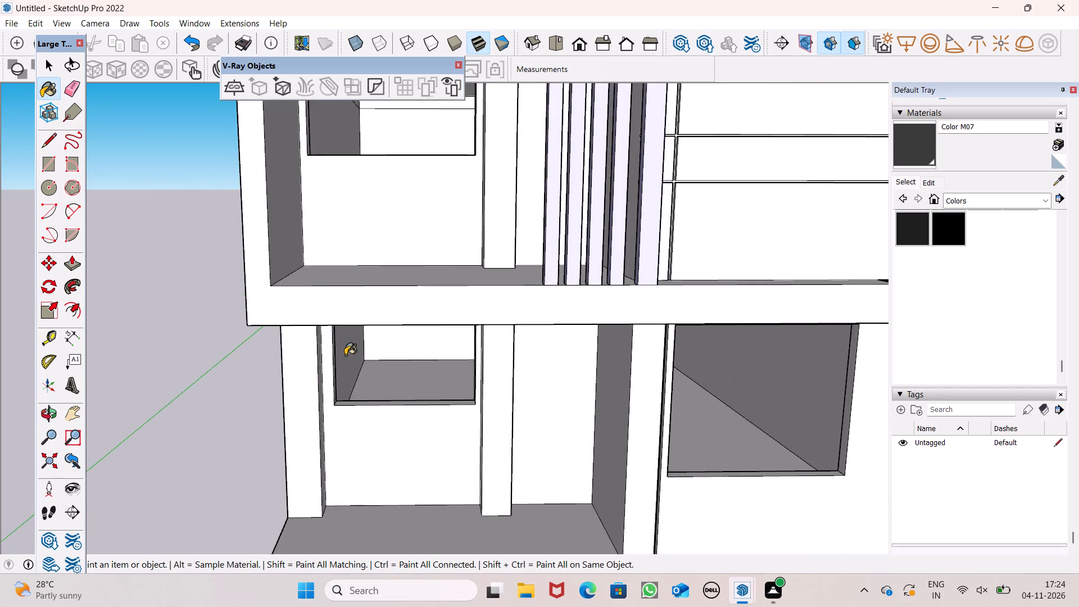
pyautogui.scroll(-4, 346, 355)
pyautogui.moveTo(474, 332); pyautogui.dragTo(407, 444, button='middle')
pyautogui.scroll(1, 407, 415)
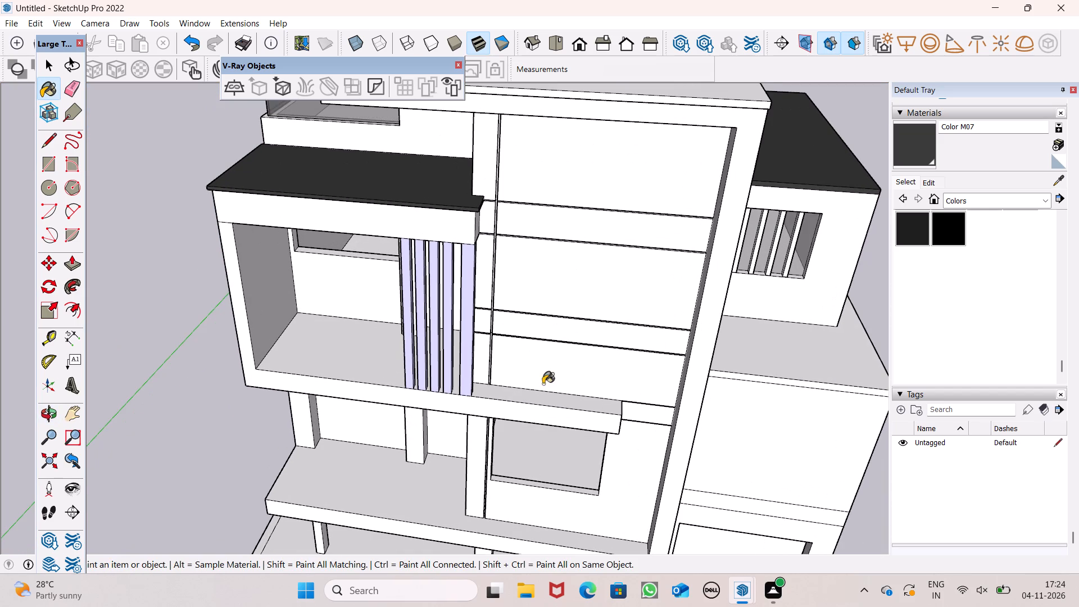
pyautogui.scroll(-3, 622, 393)
pyautogui.moveTo(613, 433); pyautogui.dragTo(601, 283, button='middle')
pyautogui.scroll(1, 602, 283)
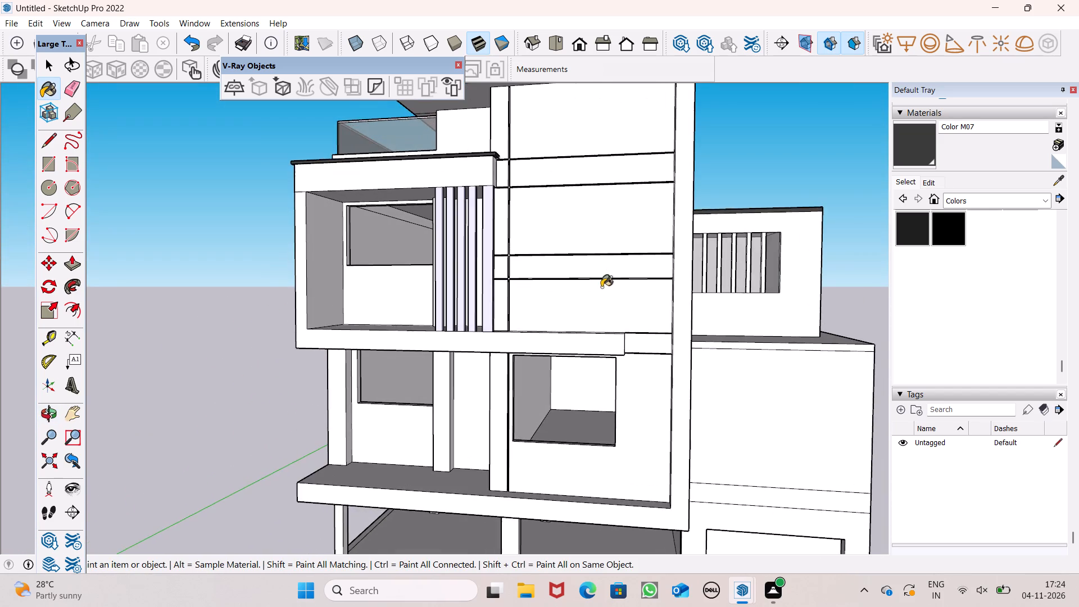
pyautogui.scroll(-2, 594, 359)
pyautogui.moveTo(607, 345); pyautogui.dragTo(697, 369, button='middle')
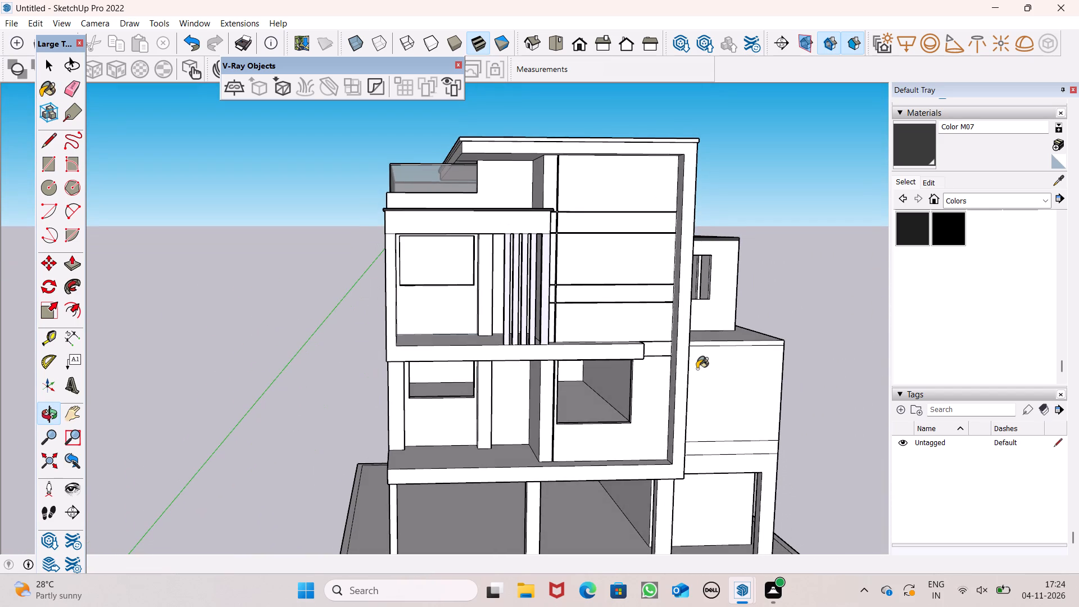
pyautogui.scroll(6, 489, 304)
pyautogui.moveTo(498, 348); pyautogui.dragTo(527, 438, button='middle')
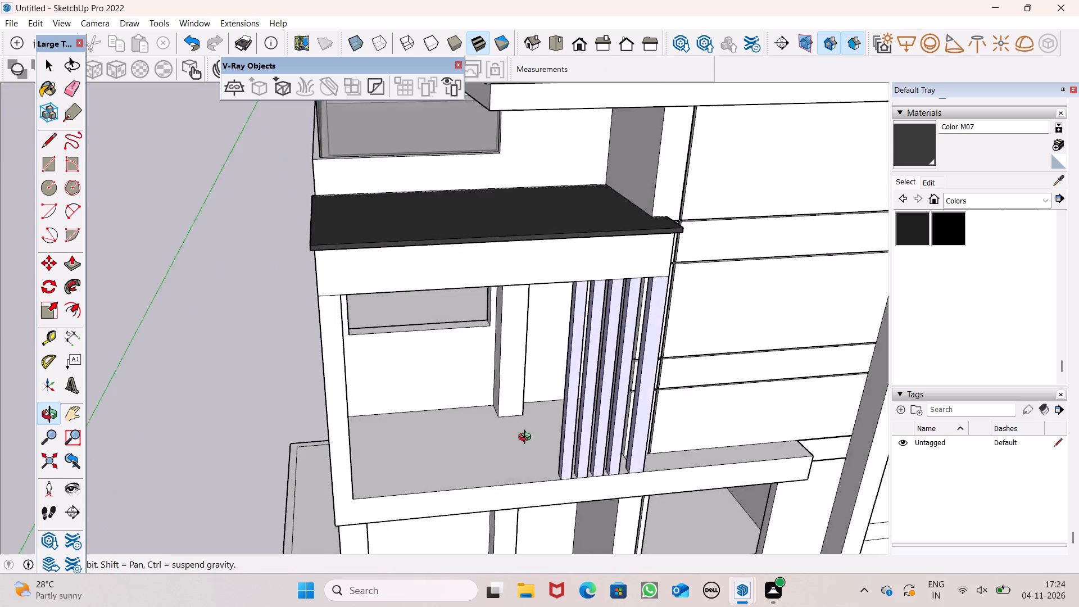
pyautogui.moveTo(527, 438); pyautogui.dragTo(478, 389, button='middle')
pyautogui.scroll(1, 473, 382)
pyautogui.scroll(-3, 451, 358)
pyautogui.moveTo(500, 396); pyautogui.dragTo(498, 368, button='middle')
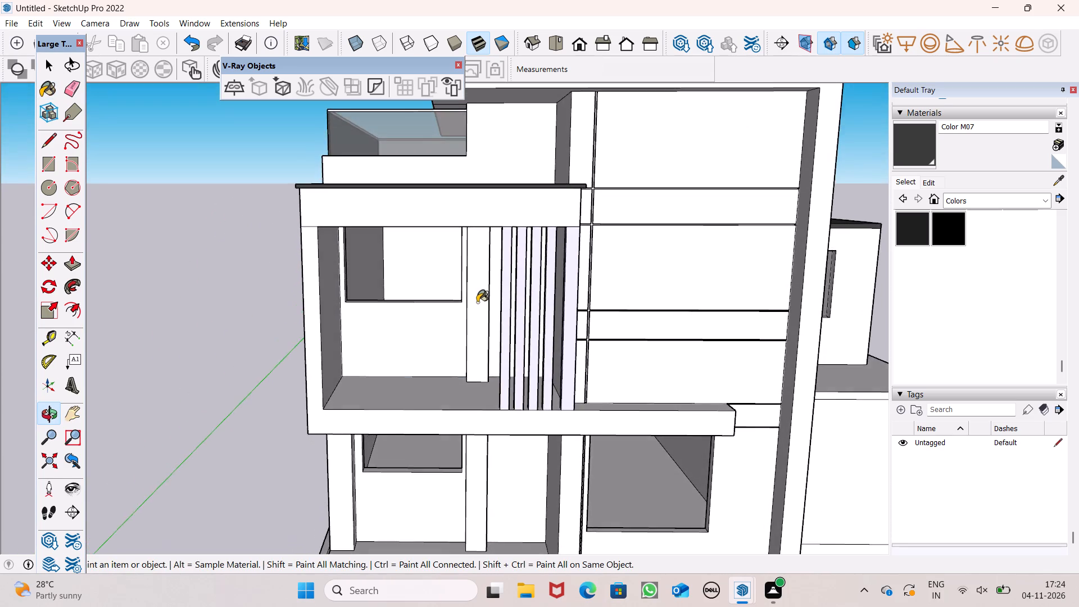
pyautogui.scroll(-5, 476, 307)
pyautogui.moveTo(519, 361); pyautogui.dragTo(578, 402, button='middle')
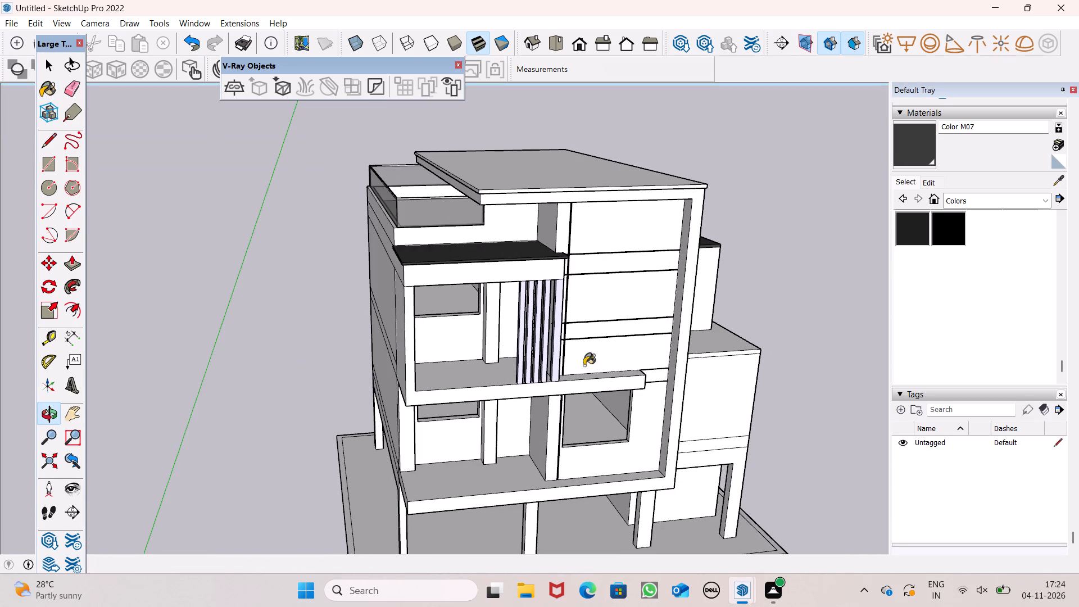
pyautogui.moveTo(590, 406); pyautogui.dragTo(493, 391, button='middle')
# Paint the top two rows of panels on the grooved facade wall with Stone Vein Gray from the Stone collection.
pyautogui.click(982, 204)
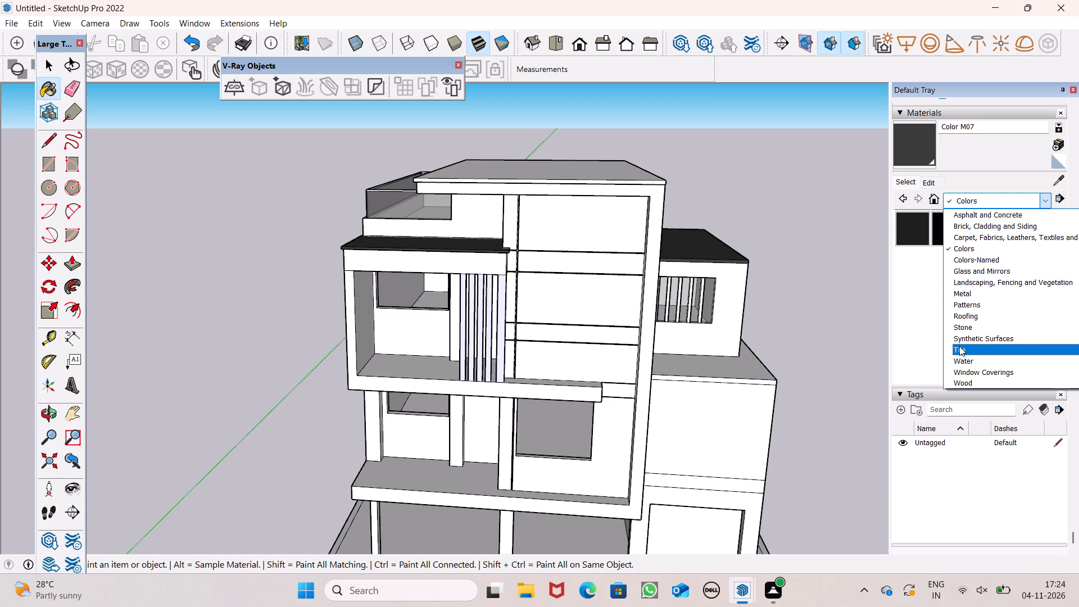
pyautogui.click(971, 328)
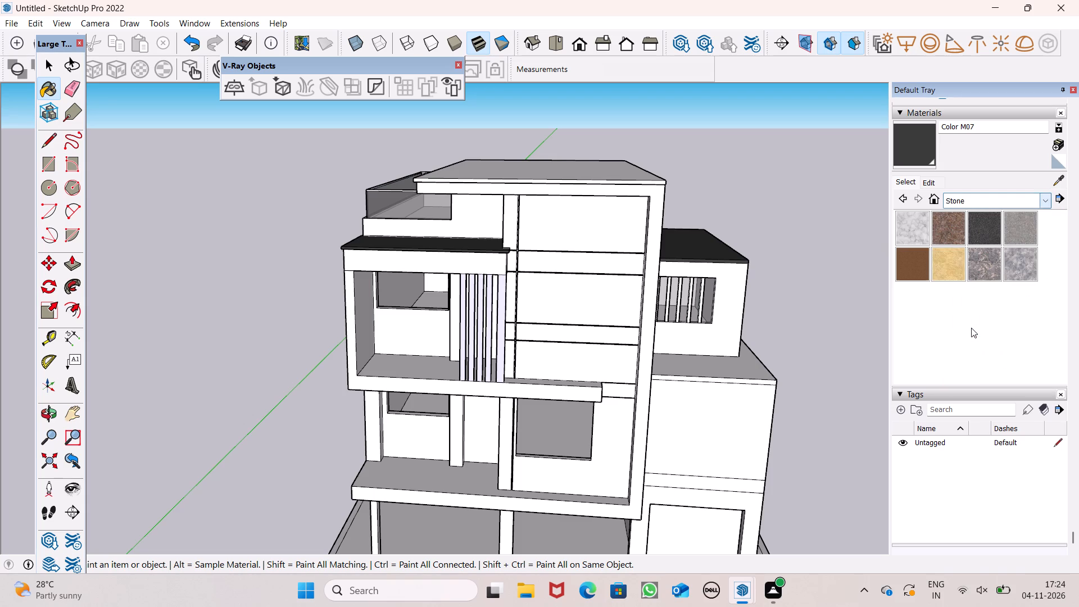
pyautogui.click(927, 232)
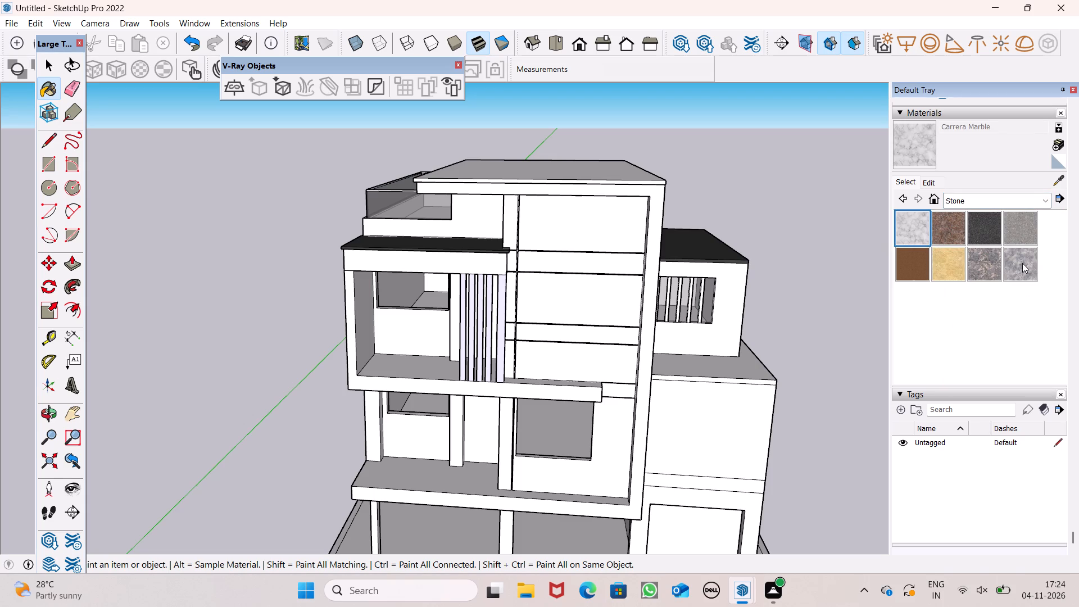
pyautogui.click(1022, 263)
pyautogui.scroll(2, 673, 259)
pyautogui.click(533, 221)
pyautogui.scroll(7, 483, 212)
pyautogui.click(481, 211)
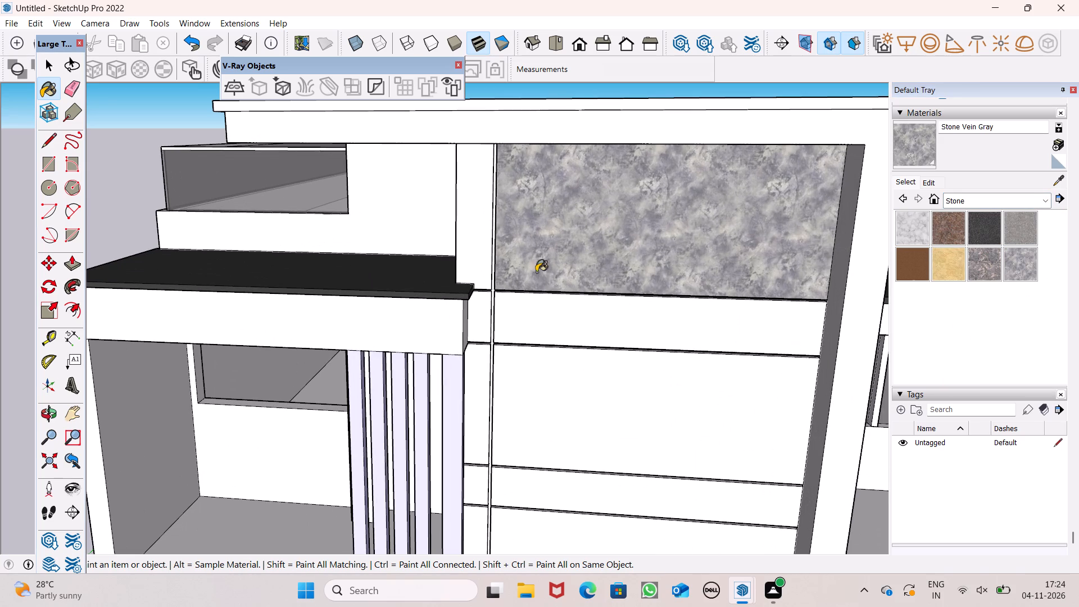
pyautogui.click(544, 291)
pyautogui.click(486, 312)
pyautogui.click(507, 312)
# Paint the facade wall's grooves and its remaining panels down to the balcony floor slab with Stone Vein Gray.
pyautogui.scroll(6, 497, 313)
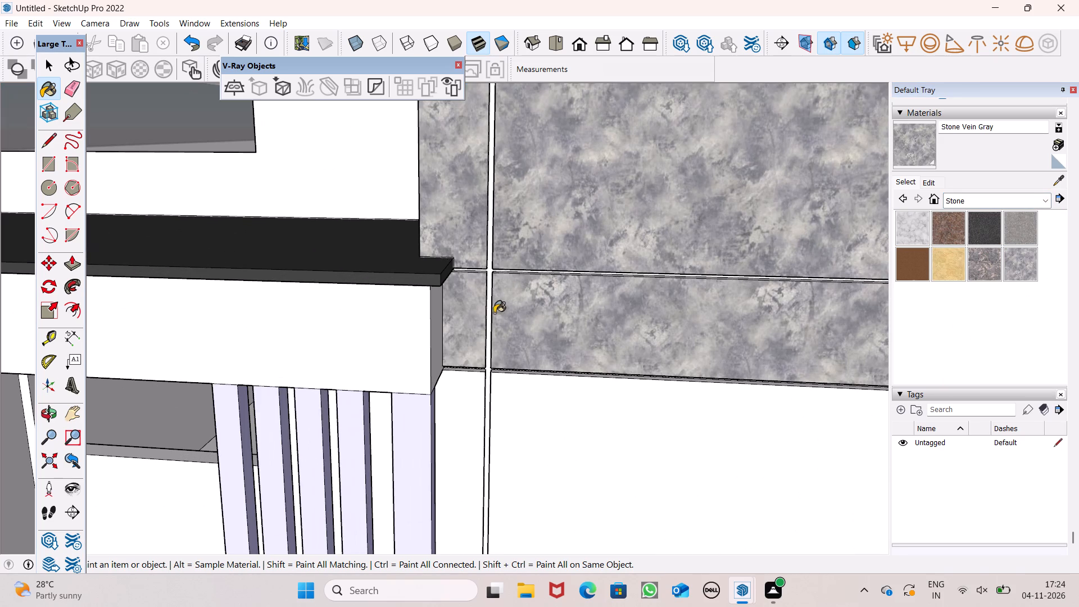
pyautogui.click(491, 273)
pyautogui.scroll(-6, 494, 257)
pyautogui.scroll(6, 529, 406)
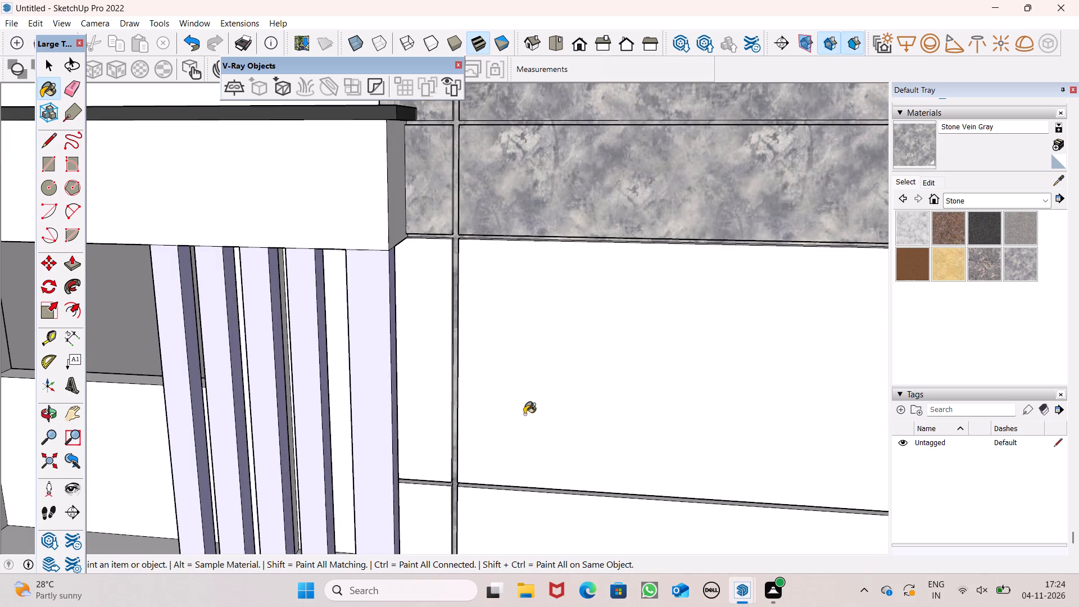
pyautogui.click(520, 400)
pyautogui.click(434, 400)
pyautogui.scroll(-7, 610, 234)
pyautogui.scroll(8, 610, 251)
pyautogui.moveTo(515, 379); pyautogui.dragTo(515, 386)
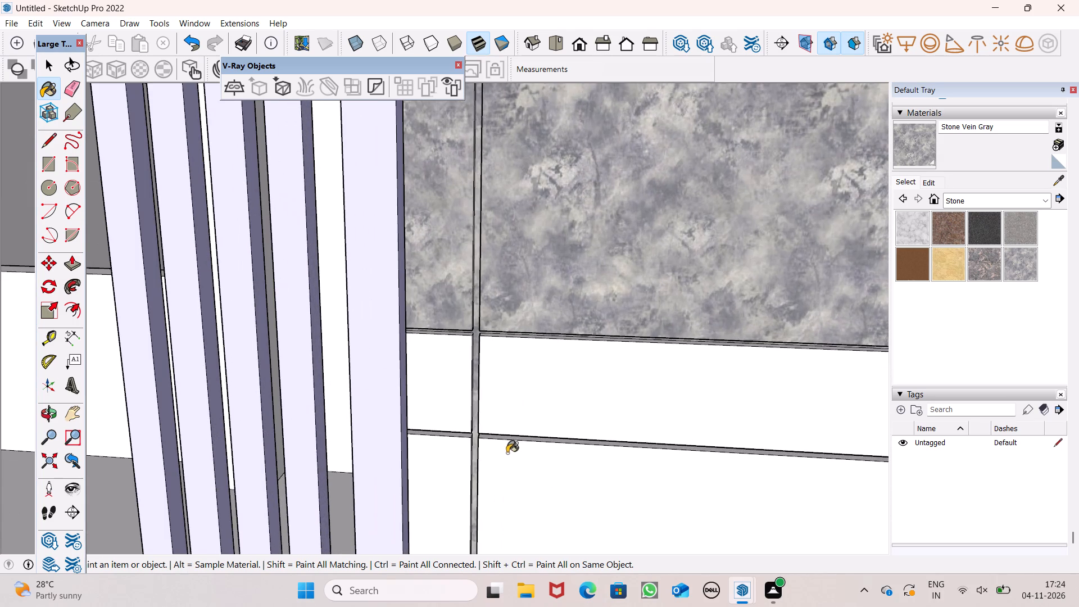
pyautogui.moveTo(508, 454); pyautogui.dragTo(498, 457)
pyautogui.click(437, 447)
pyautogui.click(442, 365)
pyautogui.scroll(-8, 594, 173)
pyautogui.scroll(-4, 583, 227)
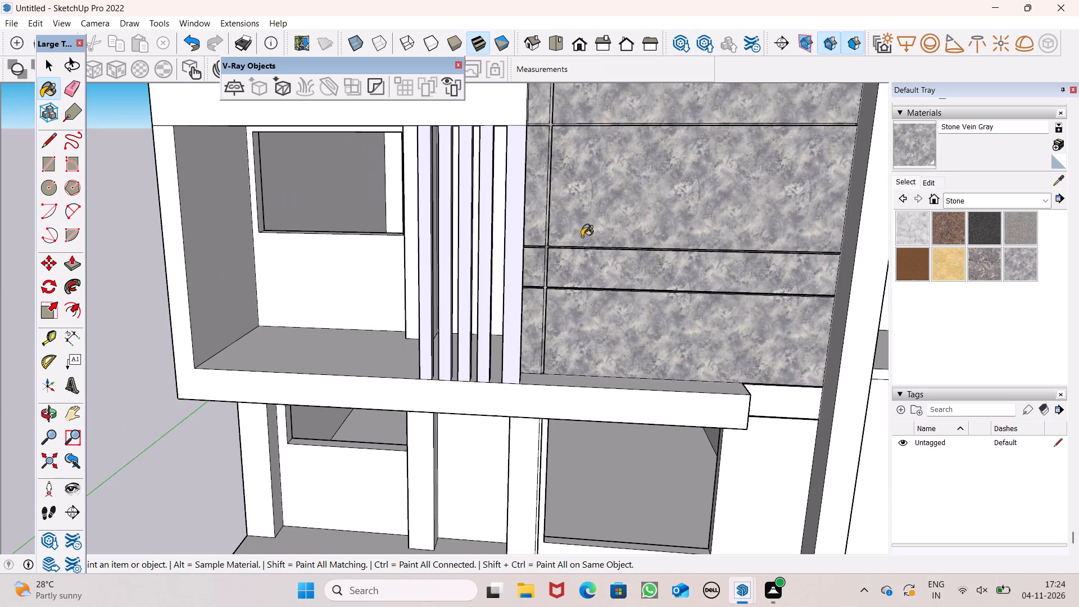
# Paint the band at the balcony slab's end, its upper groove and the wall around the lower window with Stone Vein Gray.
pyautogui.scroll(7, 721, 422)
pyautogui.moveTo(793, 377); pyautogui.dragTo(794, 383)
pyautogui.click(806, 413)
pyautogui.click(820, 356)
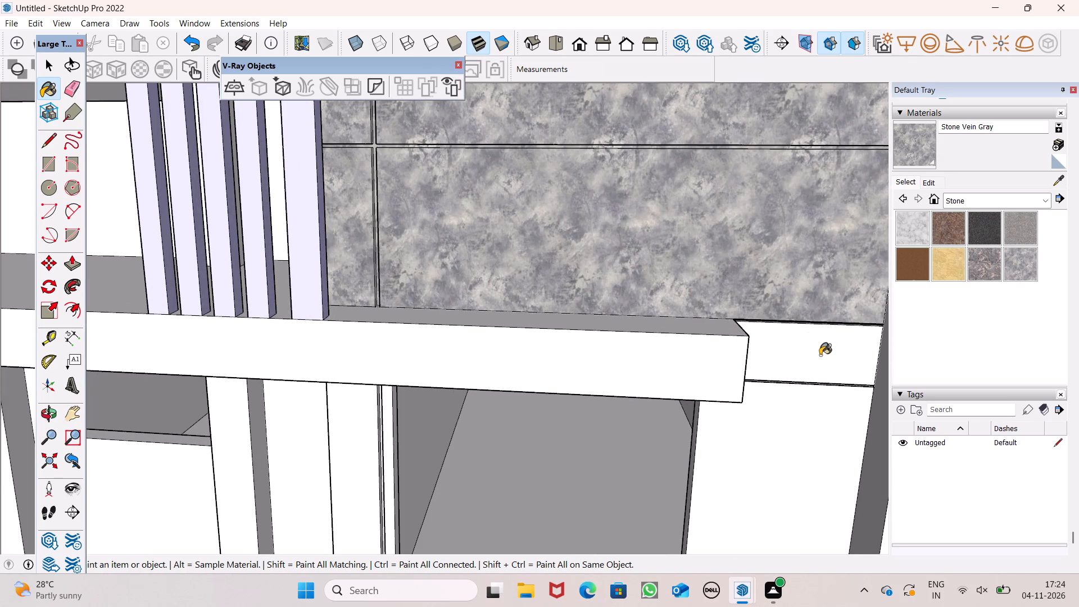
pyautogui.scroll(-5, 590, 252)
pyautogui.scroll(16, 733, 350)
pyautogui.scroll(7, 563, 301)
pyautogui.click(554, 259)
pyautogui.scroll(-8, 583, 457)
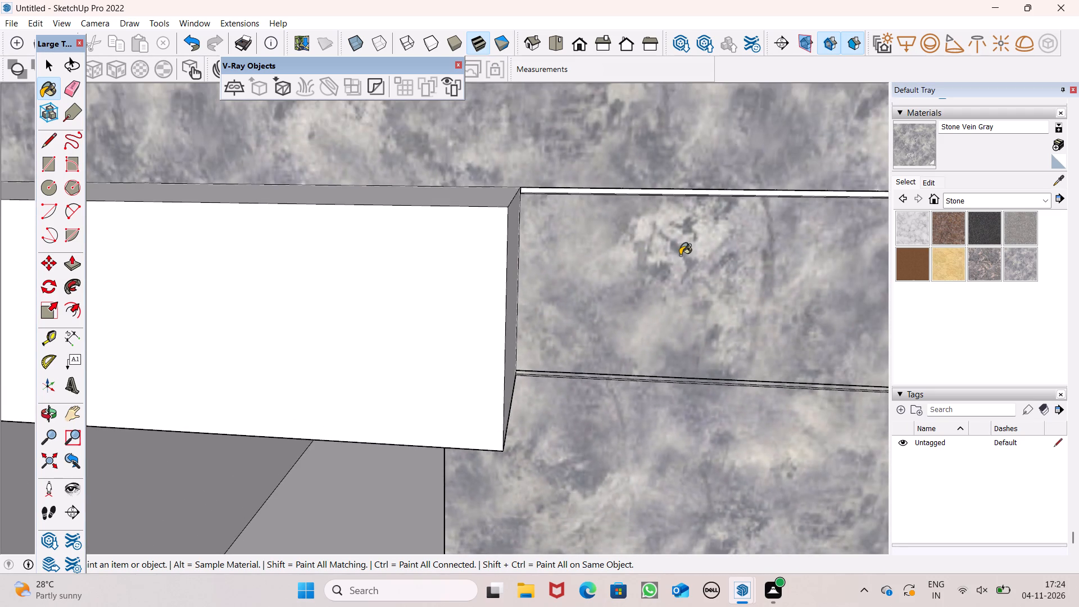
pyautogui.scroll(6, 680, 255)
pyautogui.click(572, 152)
# Examine the stone-painted facade wall as a whole from the front and from lower down.
pyautogui.scroll(-6, 572, 151)
pyautogui.scroll(1, 572, 151)
pyautogui.scroll(-7, 572, 151)
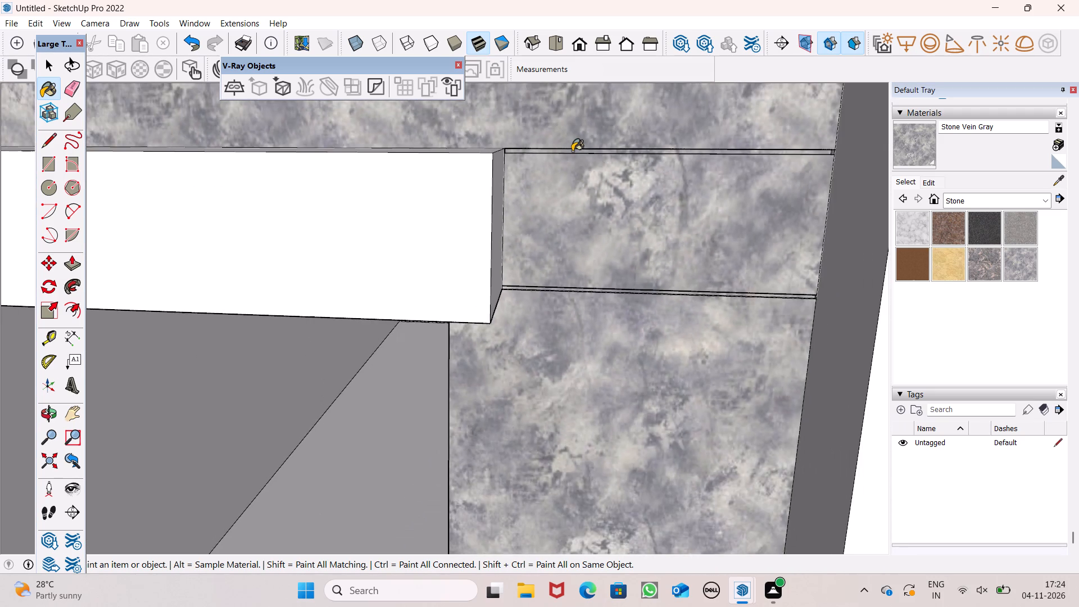
pyautogui.scroll(-14, 632, 207)
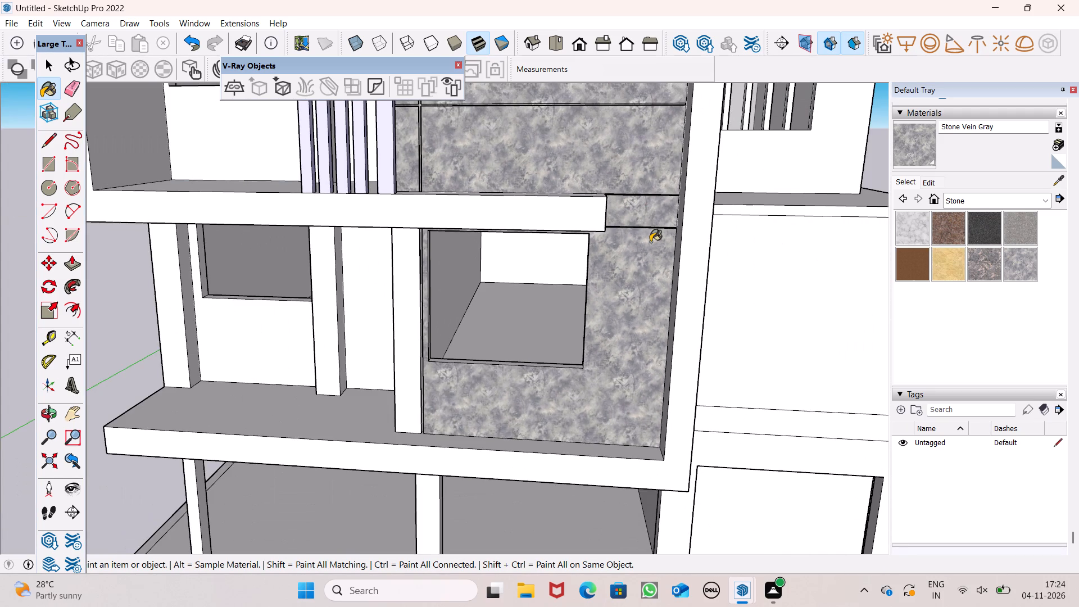
pyautogui.scroll(-9, 674, 336)
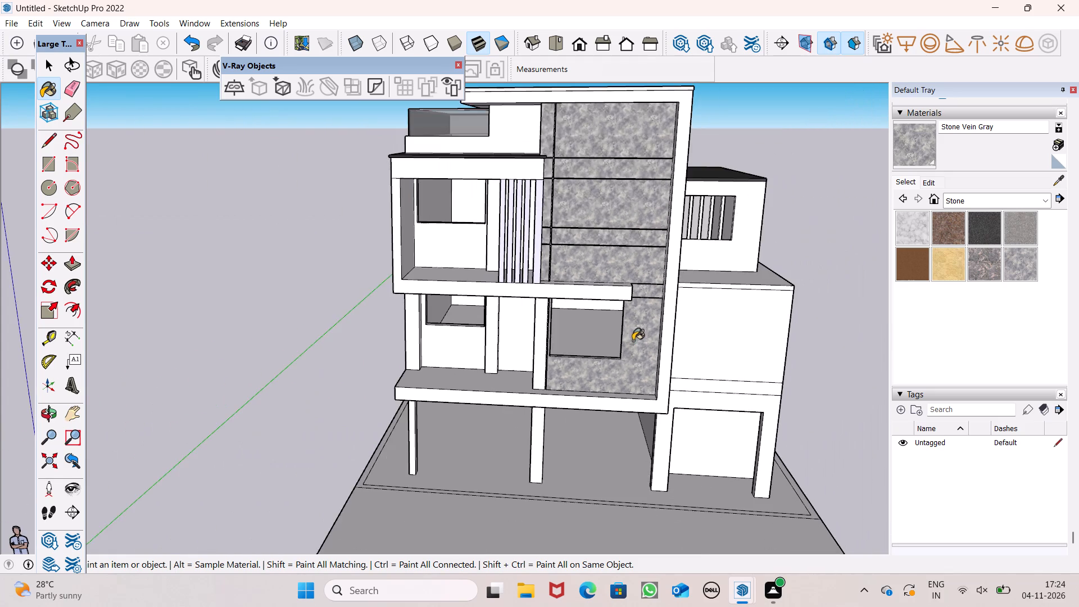
pyautogui.moveTo(618, 337); pyautogui.dragTo(650, 281, button='middle')
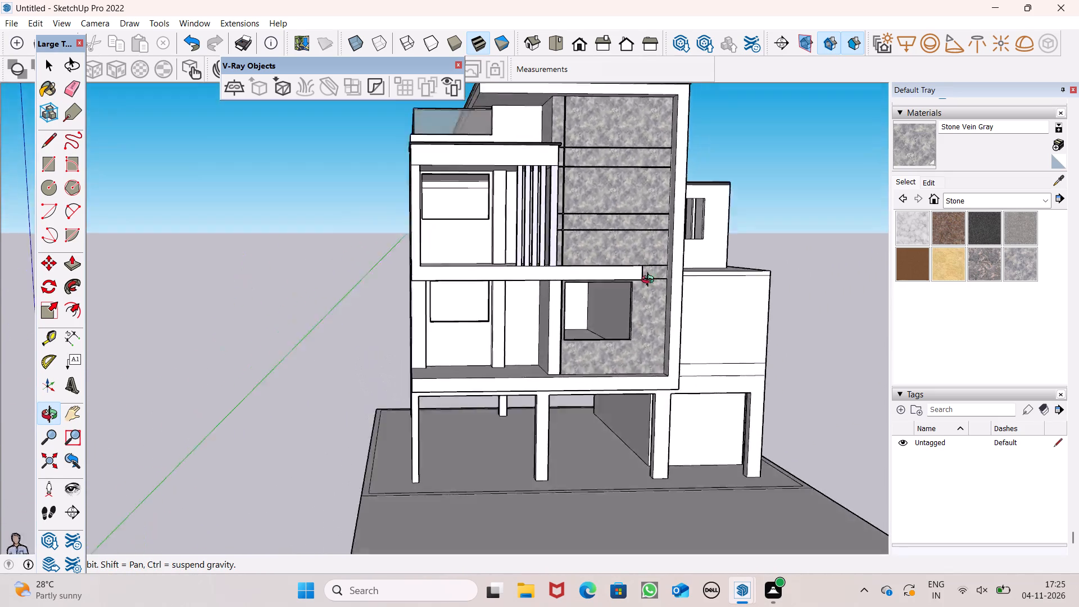
pyautogui.moveTo(650, 281); pyautogui.dragTo(684, 320, button='middle')
# Repaint the facade wall's wide panels with Carrera Marble, from the top panel down to the wall around the lower window.
pyautogui.click(903, 227)
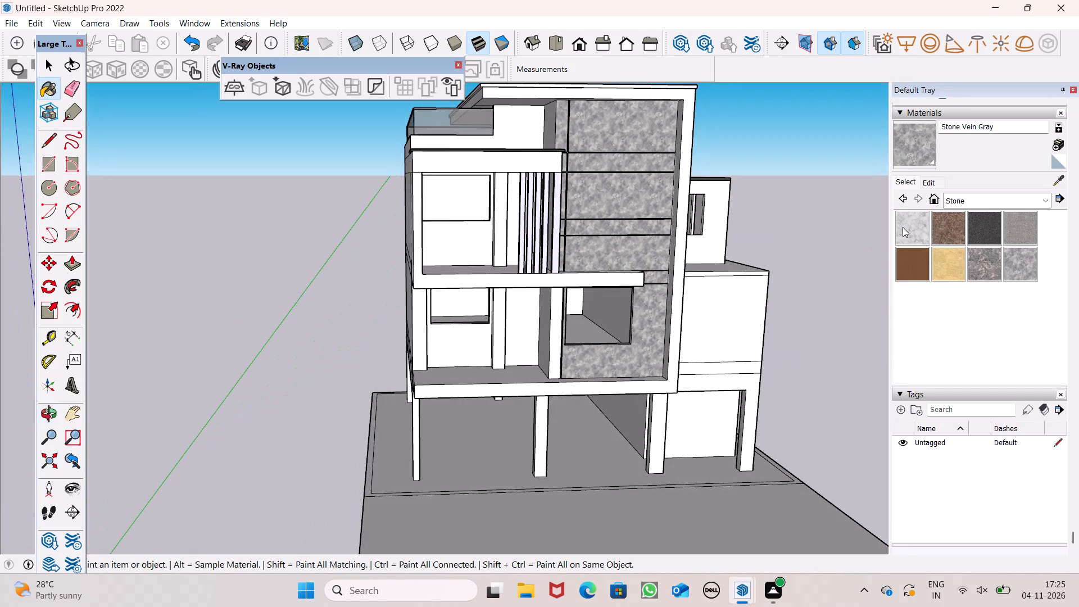
pyautogui.scroll(6, 659, 181)
pyautogui.click(607, 115)
pyautogui.click(581, 145)
pyautogui.moveTo(579, 179); pyautogui.dragTo(579, 187)
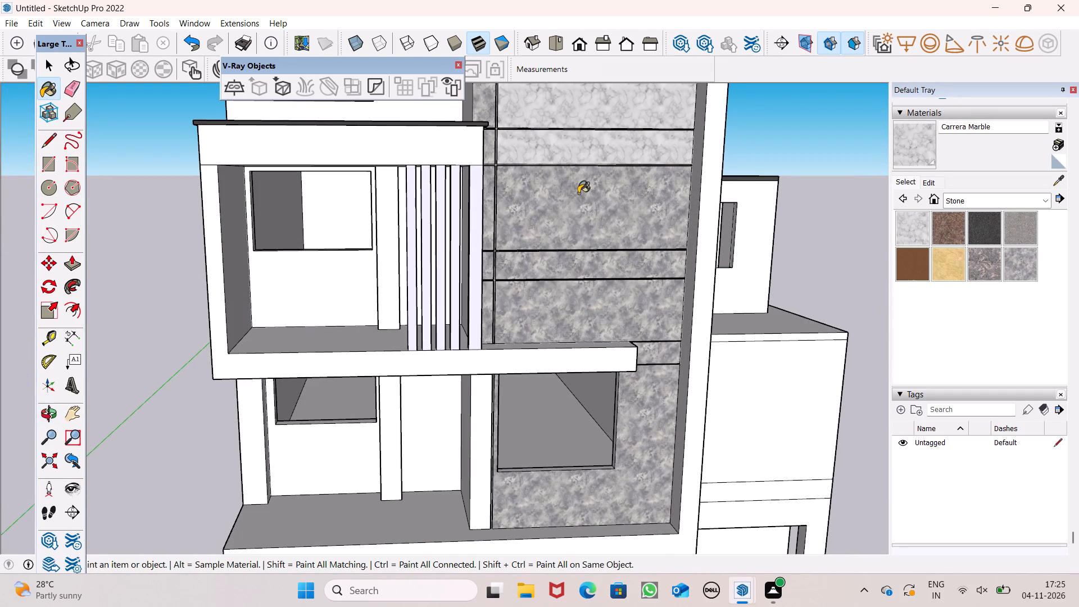
pyautogui.click(578, 210)
pyautogui.moveTo(578, 233); pyautogui.dragTo(581, 248)
pyautogui.click(581, 262)
pyautogui.moveTo(582, 278); pyautogui.dragTo(584, 284)
pyautogui.moveTo(584, 293); pyautogui.dragTo(584, 303)
pyautogui.click(655, 347)
pyautogui.moveTo(652, 373); pyautogui.dragTo(654, 377)
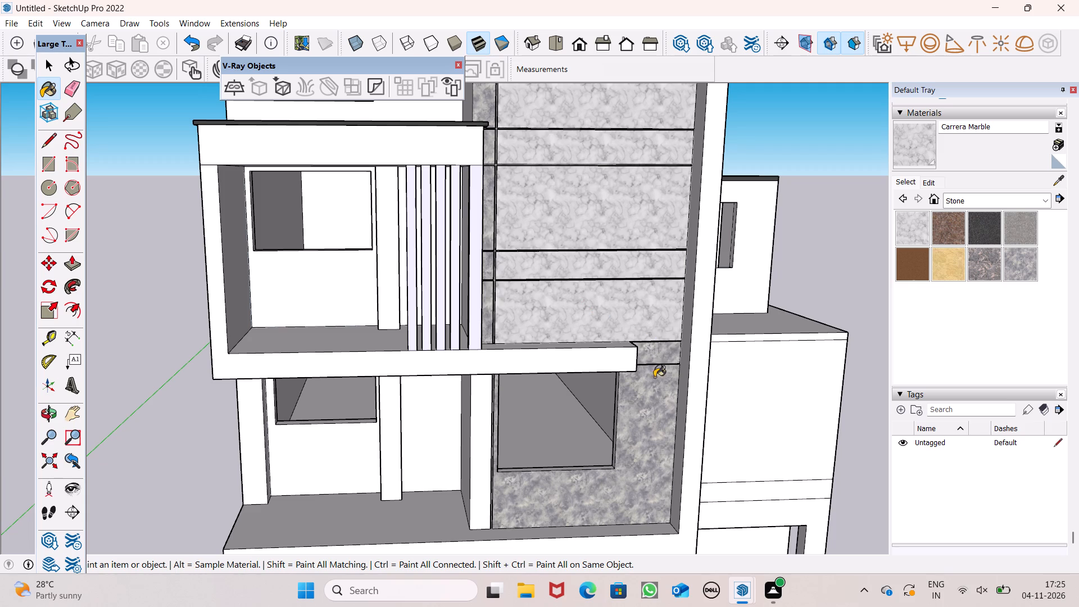
pyautogui.moveTo(654, 377); pyautogui.dragTo(654, 378)
# Repaint the narrow facade panels beside the vertical fins with Carrera Marble, above the balcony floor slab.
pyautogui.moveTo(646, 377); pyautogui.dragTo(532, 375, button='middle')
pyautogui.scroll(8, 390, 295)
pyautogui.moveTo(395, 242); pyautogui.dragTo(395, 235)
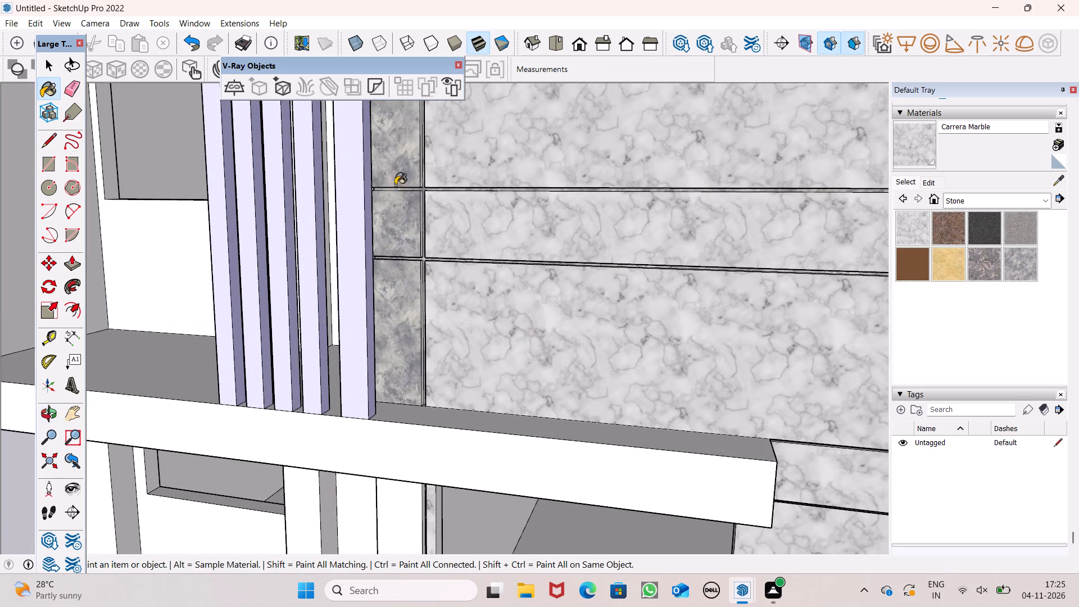
pyautogui.click(407, 171)
pyautogui.click(428, 275)
pyautogui.click(413, 268)
# Paint the recessed face of the grooves between the facade panels with Carrera Marble.
pyautogui.scroll(8, 419, 239)
pyautogui.middleClick(414, 242)
pyautogui.scroll(2, 441, 275)
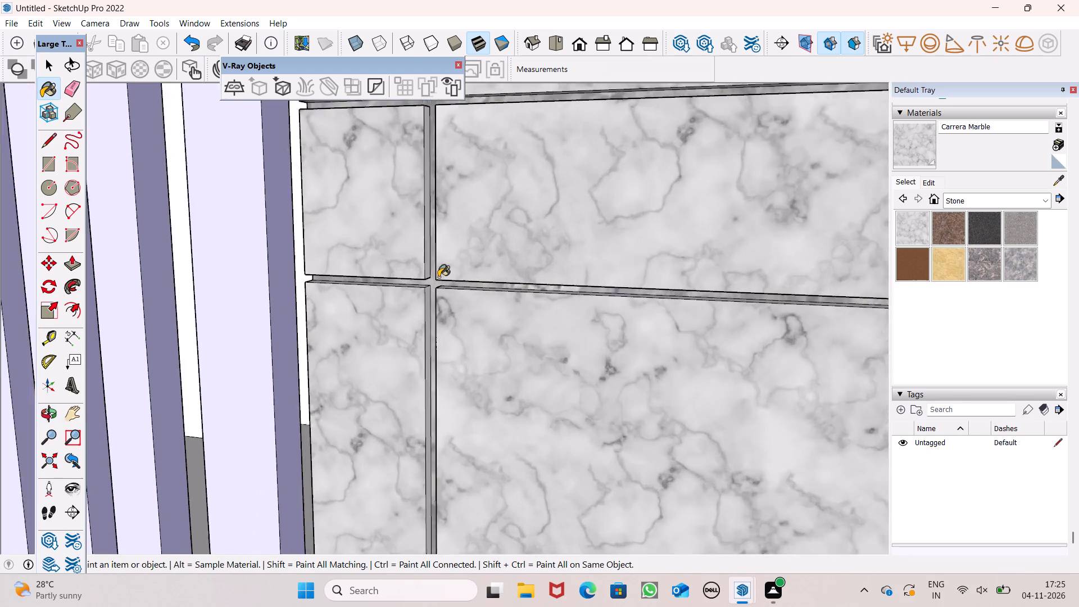
pyautogui.scroll(5, 438, 277)
pyautogui.click(432, 300)
pyautogui.scroll(-8, 464, 247)
pyautogui.scroll(-14, 602, 174)
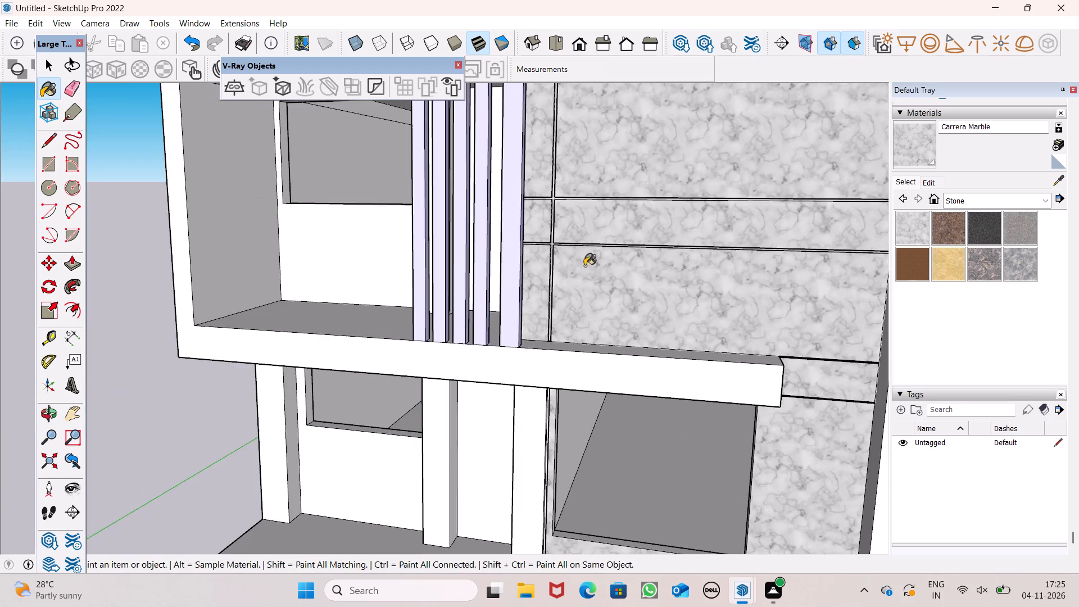
# Paint the groove segments above and below the band at the balcony slab's end with Carrera Marble.
pyautogui.scroll(8, 843, 407)
pyautogui.scroll(8, 792, 378)
pyautogui.scroll(8, 633, 237)
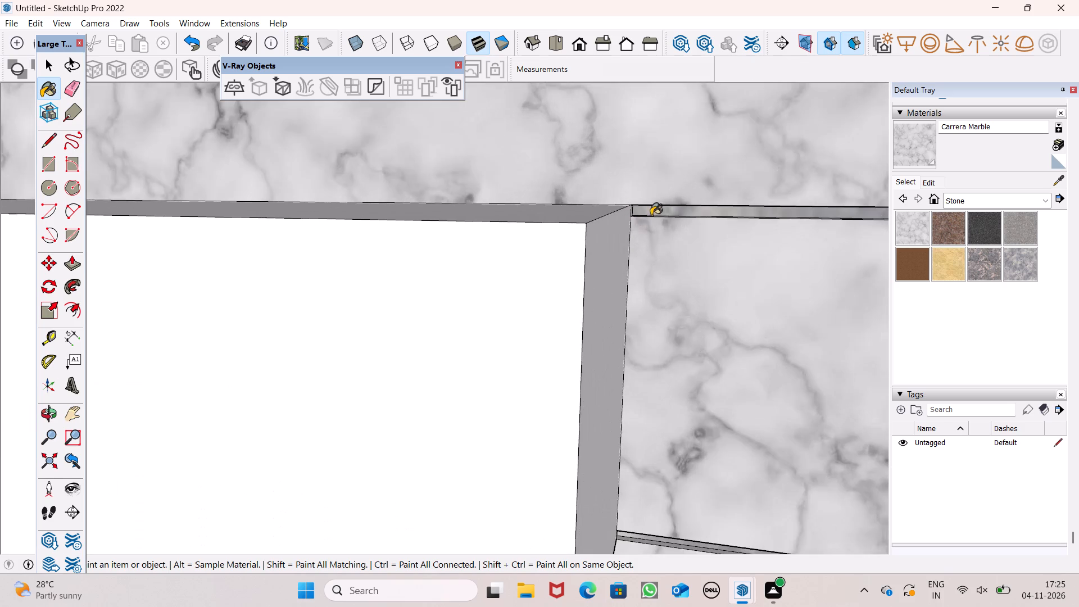
pyautogui.click(655, 213)
pyautogui.scroll(-6, 624, 191)
pyautogui.scroll(6, 708, 397)
pyautogui.moveTo(687, 432); pyautogui.dragTo(691, 363, button='middle')
pyautogui.scroll(1, 691, 363)
pyautogui.moveTo(691, 363); pyautogui.dragTo(691, 361, button='middle')
pyautogui.scroll(8, 648, 414)
pyautogui.click(647, 411)
pyautogui.scroll(-6, 655, 352)
pyautogui.moveTo(641, 395); pyautogui.dragTo(623, 505, button='middle')
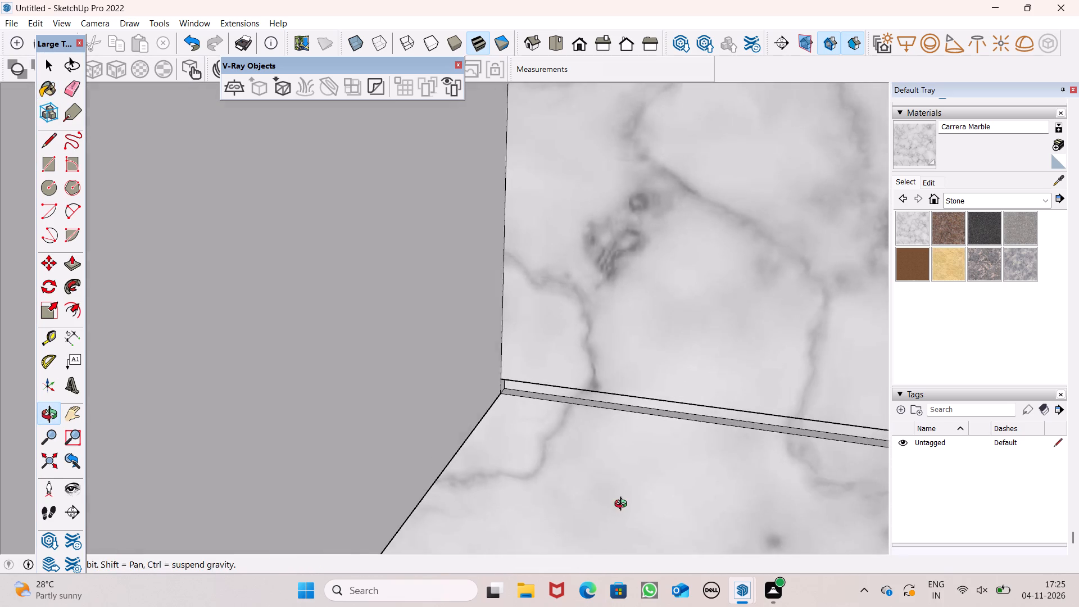
# Examine the facade's grooves and panels from below and above for areas not yet covered in Carrera Marble.
pyautogui.moveTo(623, 505); pyautogui.dragTo(622, 506, button='middle')
pyautogui.scroll(7, 604, 452)
pyautogui.scroll(-6, 652, 286)
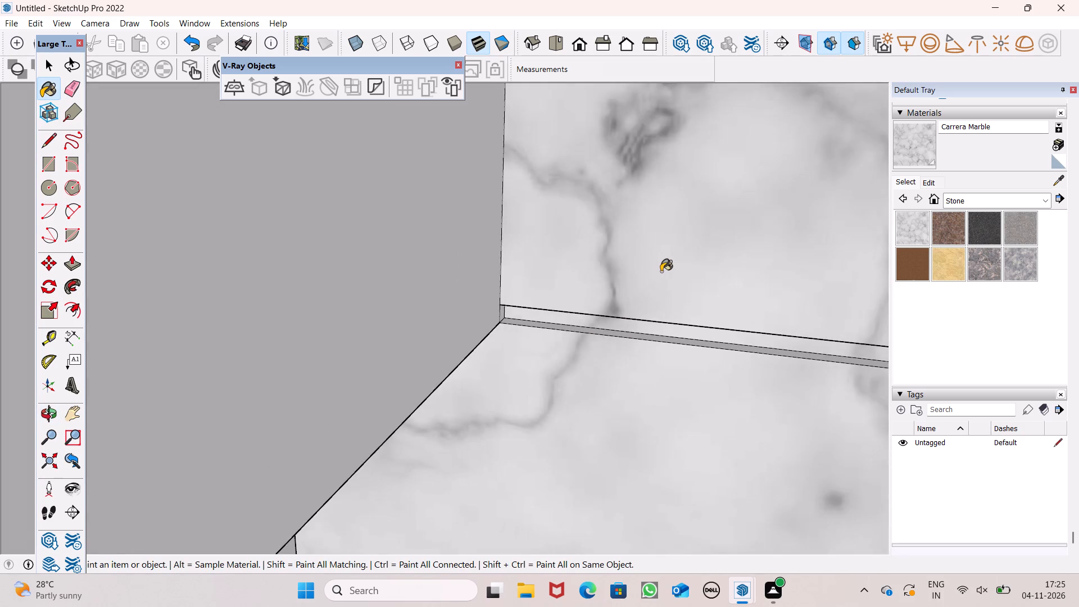
pyautogui.scroll(-13, 661, 271)
pyautogui.moveTo(642, 336); pyautogui.dragTo(949, 219, button='middle')
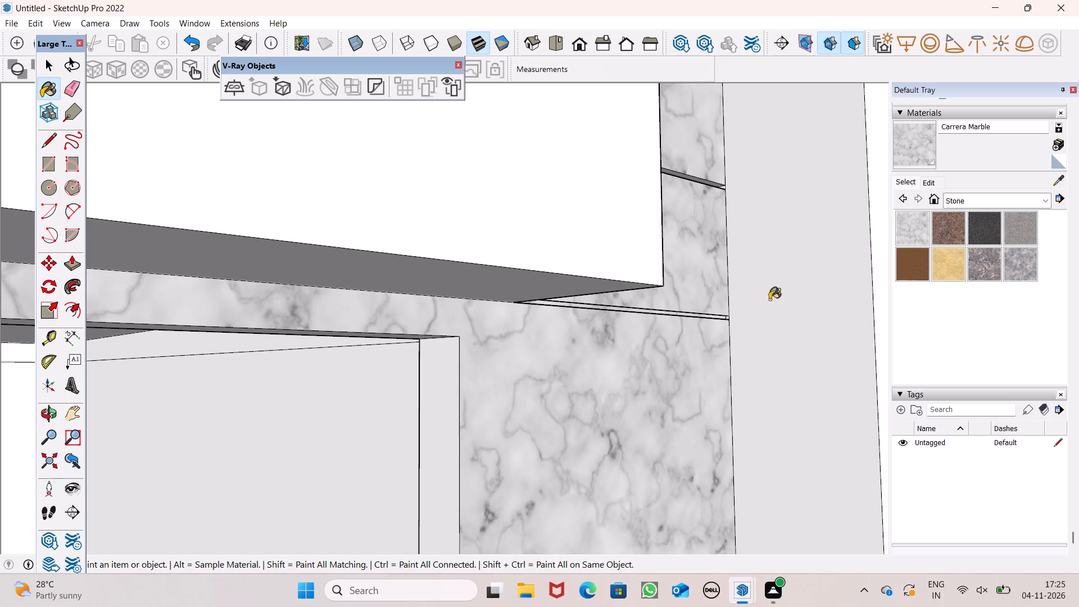
pyautogui.scroll(-5, 592, 359)
pyautogui.scroll(-11, 636, 378)
pyautogui.scroll(1, 640, 375)
pyautogui.moveTo(669, 392); pyautogui.dragTo(536, 511, button='middle')
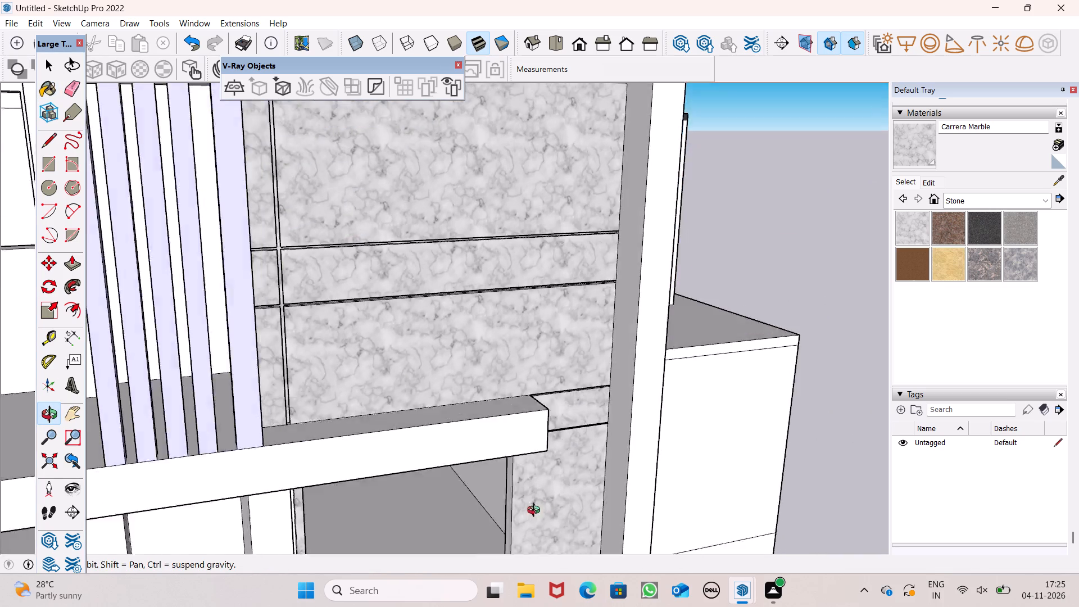
pyautogui.moveTo(536, 511); pyautogui.dragTo(518, 527, button='middle')
pyautogui.scroll(7, 460, 382)
pyautogui.scroll(8, 693, 177)
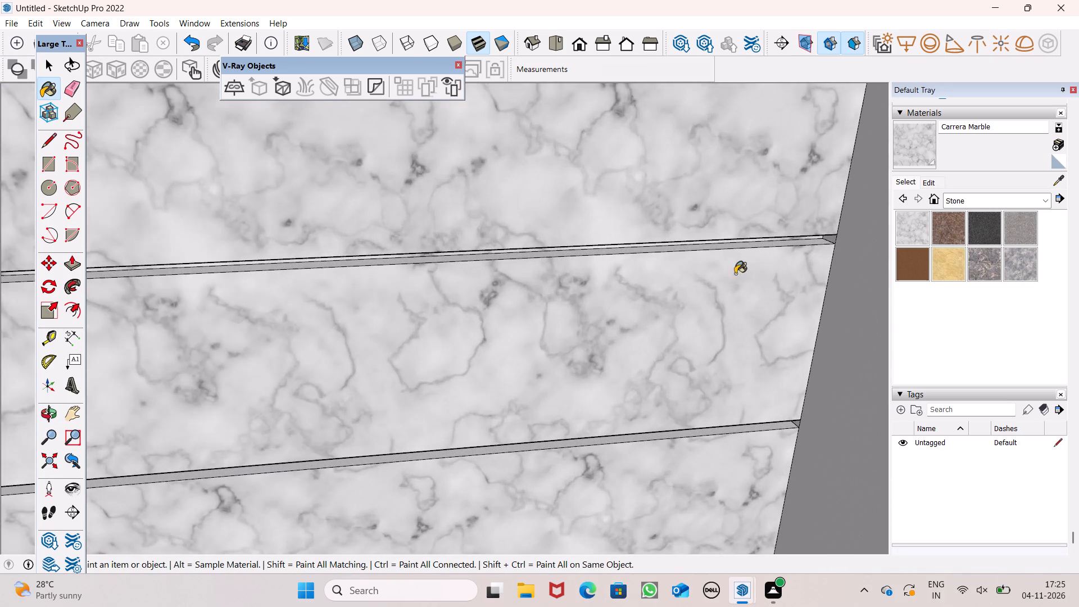
pyautogui.moveTo(735, 274); pyautogui.dragTo(744, 185, button='middle')
pyautogui.scroll(-6, 756, 265)
pyautogui.scroll(-10, 761, 362)
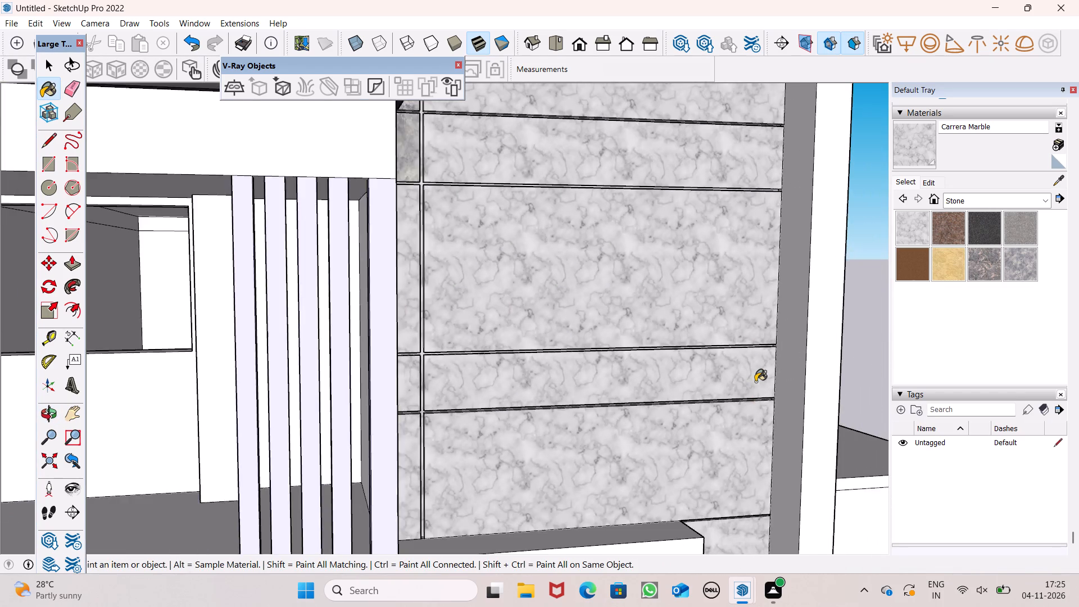
pyautogui.scroll(-3, 755, 382)
pyautogui.moveTo(753, 382); pyautogui.dragTo(566, 501, button='middle')
pyautogui.scroll(8, 557, 480)
pyautogui.moveTo(599, 282); pyautogui.dragTo(673, 112, button='middle')
pyautogui.scroll(-5, 637, 431)
pyautogui.scroll(8, 537, 194)
# Repaint the two remaining narrow panels at the balcony roof slab's corner with Carrera Marble.
pyautogui.moveTo(519, 226); pyautogui.dragTo(445, 327, button='middle')
pyautogui.scroll(1, 513, 278)
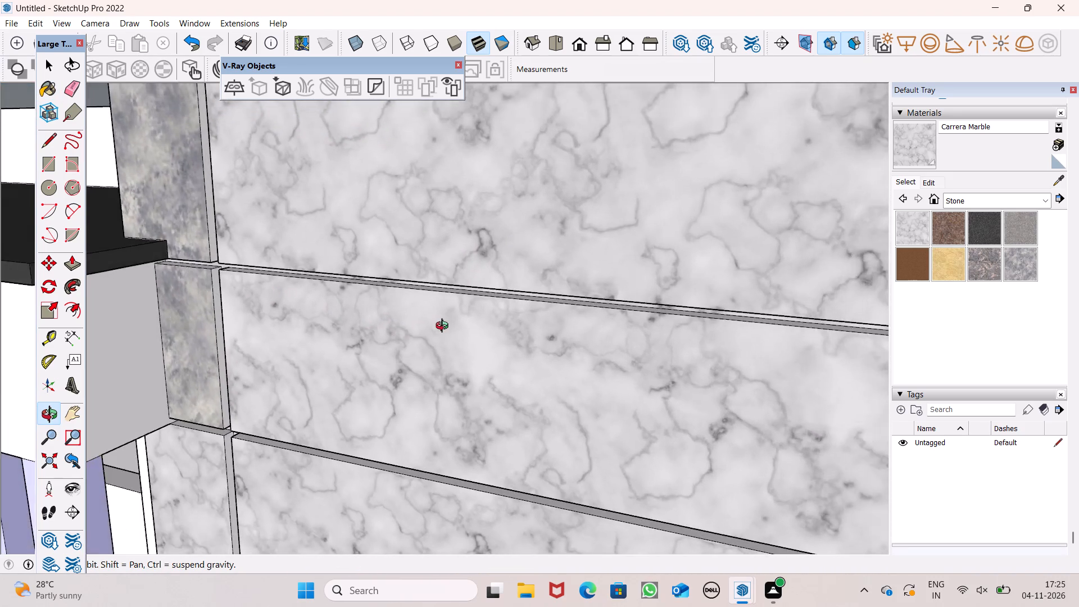
pyautogui.moveTo(445, 327); pyautogui.dragTo(557, 286, button='middle')
pyautogui.scroll(1, 557, 284)
pyautogui.scroll(-3, 534, 288)
pyautogui.click(271, 284)
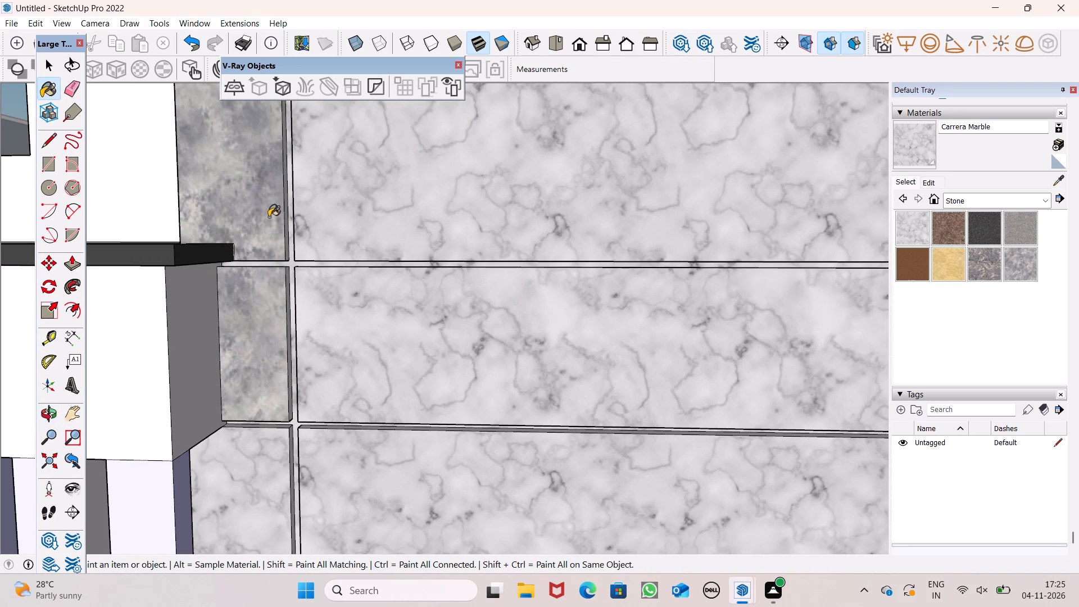
pyautogui.click(269, 217)
# Examine the marble facade's groove intersections near the balcony roof slab and the whole wall for unpainted faces.
pyautogui.scroll(-8, 516, 302)
pyautogui.moveTo(525, 370); pyautogui.dragTo(454, 378, button='middle')
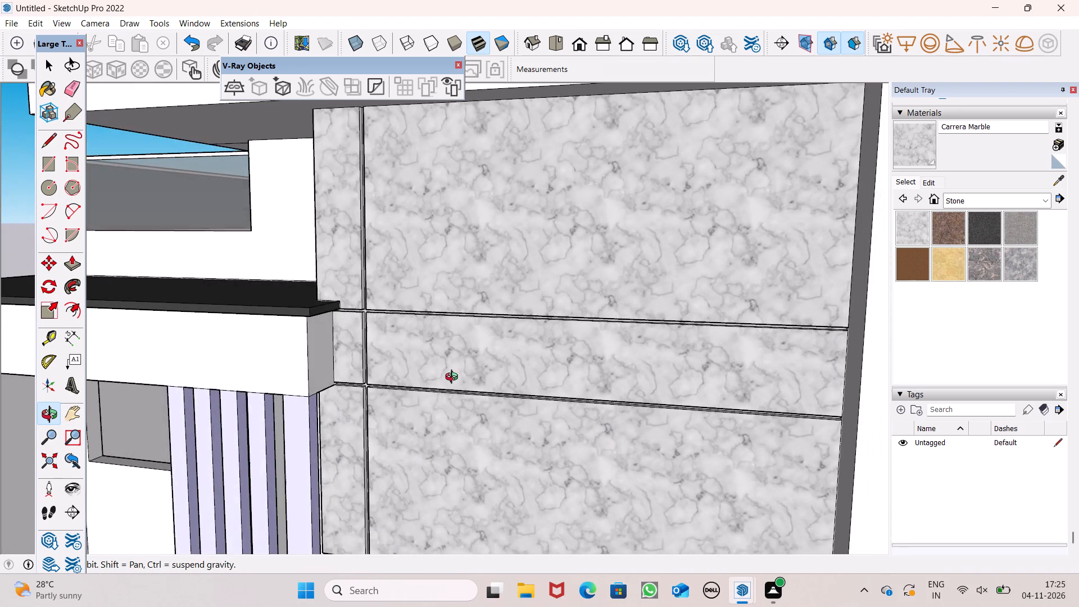
pyautogui.moveTo(454, 378); pyautogui.dragTo(480, 429, button='middle')
pyautogui.scroll(8, 479, 436)
pyautogui.scroll(7, 388, 278)
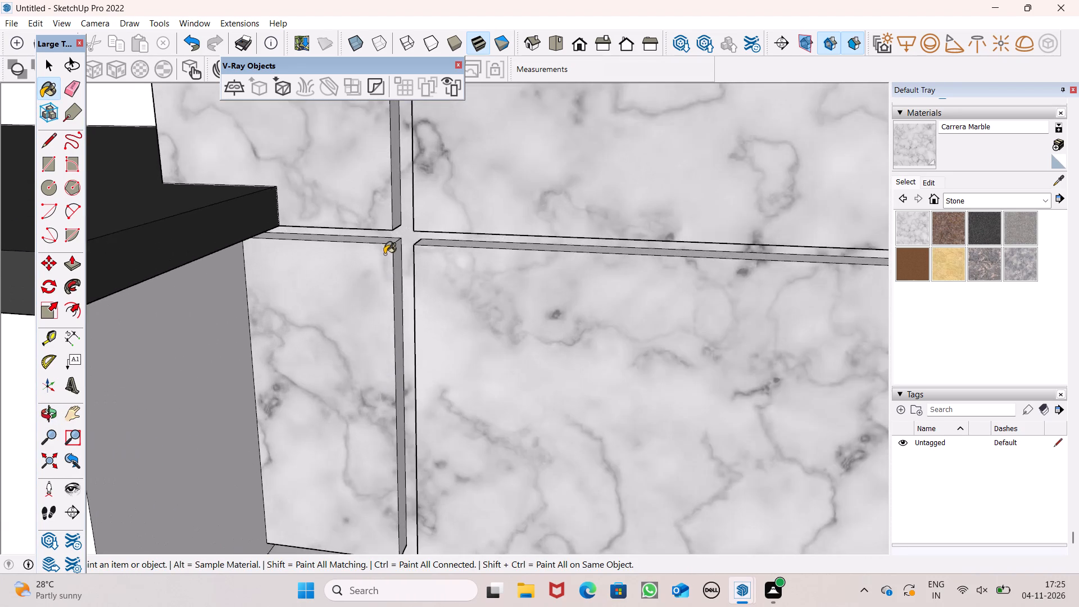
pyautogui.scroll(1, 399, 255)
pyautogui.moveTo(405, 256); pyautogui.dragTo(463, 187, button='middle')
pyautogui.scroll(1, 463, 187)
pyautogui.scroll(-4, 456, 228)
pyautogui.scroll(-5, 466, 279)
pyautogui.moveTo(604, 300); pyautogui.dragTo(527, 328, button='middle')
pyautogui.scroll(-1, 477, 329)
pyautogui.moveTo(462, 427); pyautogui.dragTo(507, 358, button='middle')
pyautogui.scroll(-2, 393, 334)
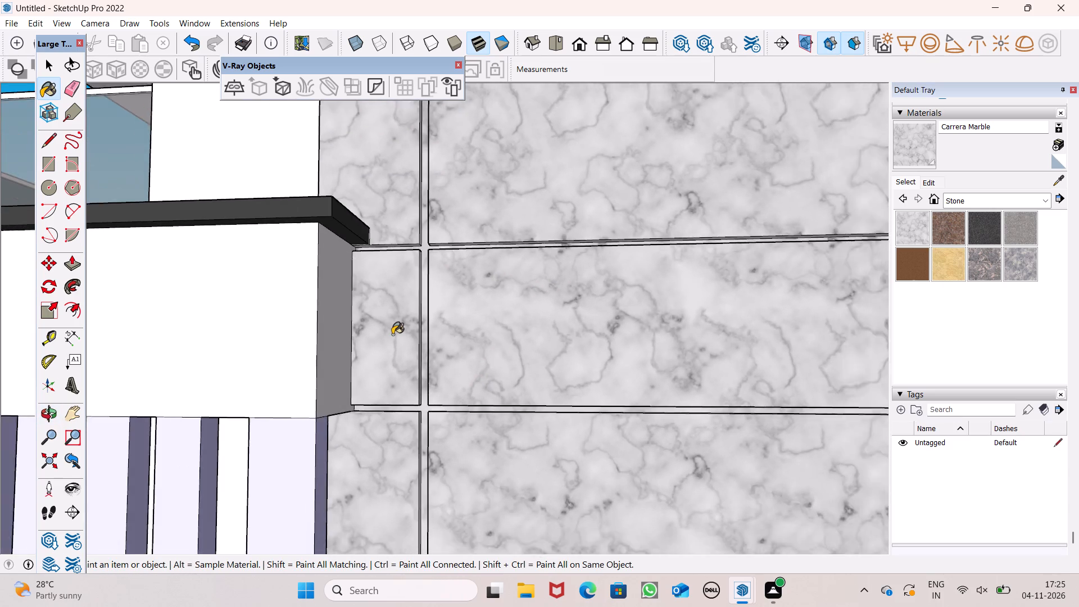
pyautogui.scroll(-7, 392, 334)
pyautogui.scroll(-4, 407, 397)
pyautogui.scroll(-3, 455, 382)
pyautogui.moveTo(542, 320); pyautogui.dragTo(604, 275, button='middle')
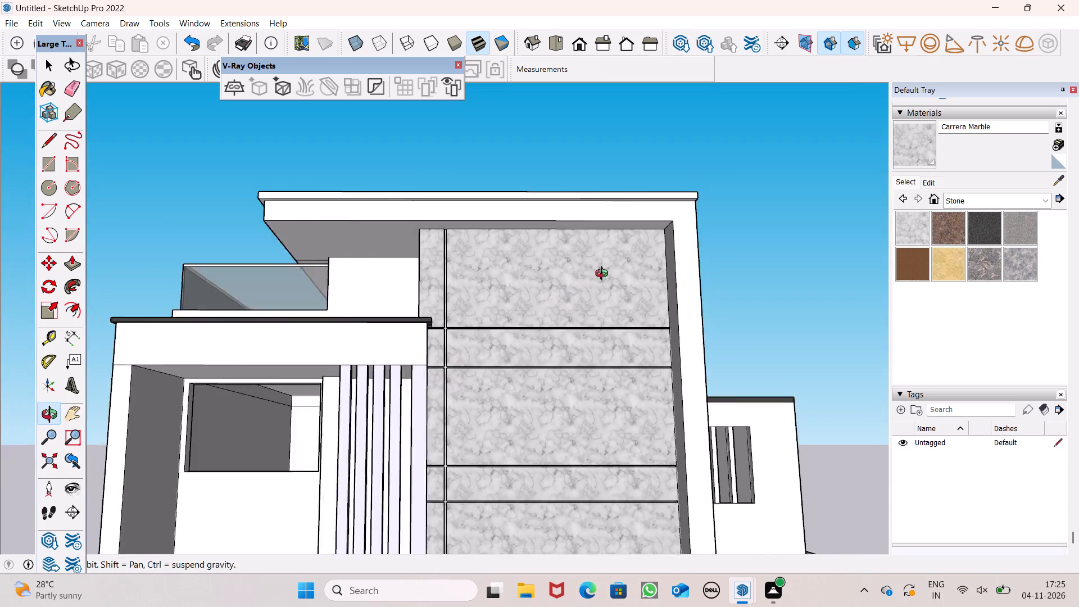
pyautogui.moveTo(604, 275); pyautogui.dragTo(633, 289, button='middle')
pyautogui.scroll(9, 586, 336)
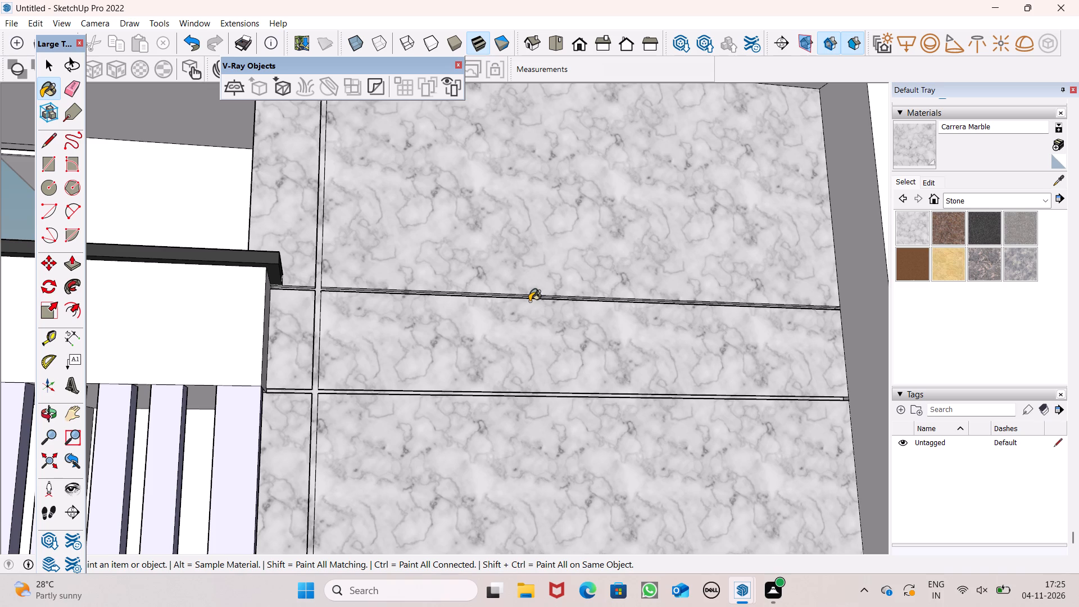
pyautogui.scroll(-2, 551, 311)
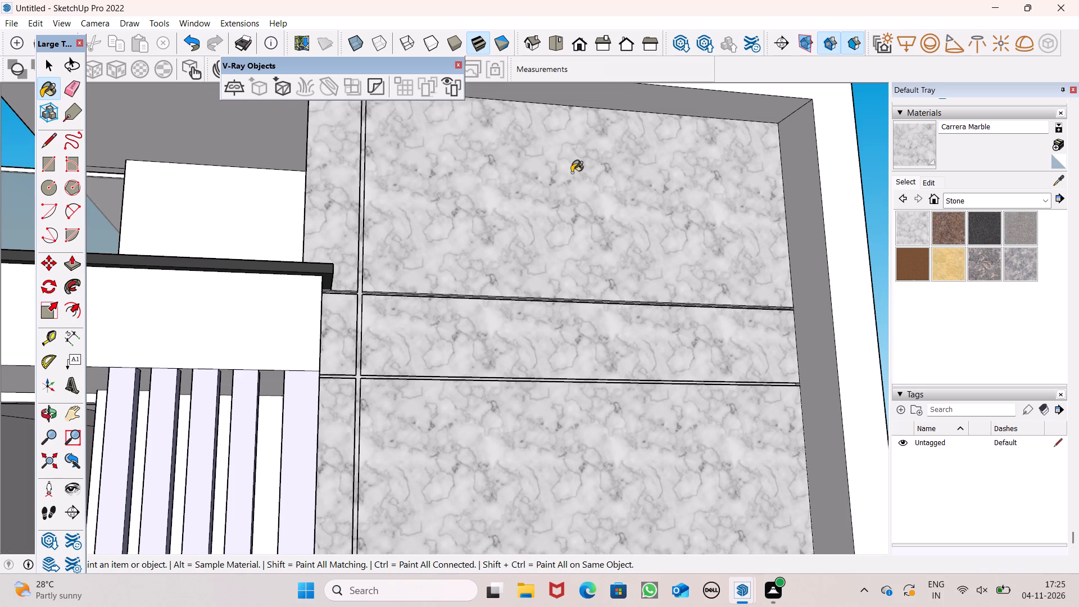
# Paint the wide panels' groove edges with Carrera Marble at the crossing below the upper band, just above the vertical slats.
pyautogui.scroll(-2, 569, 182)
pyautogui.moveTo(530, 288); pyautogui.dragTo(541, 373, button='middle')
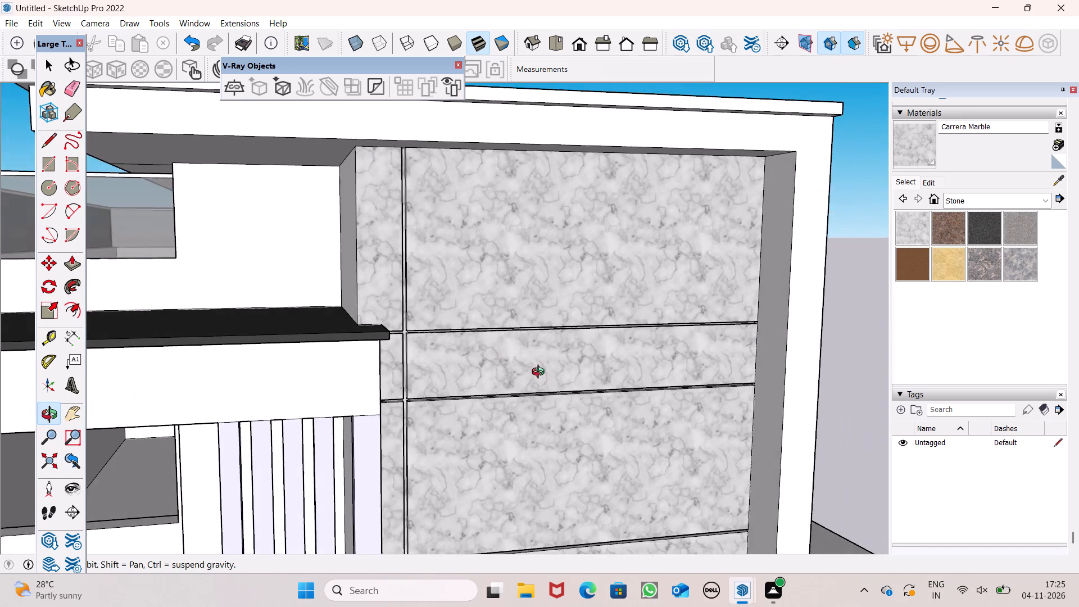
pyautogui.moveTo(541, 373); pyautogui.dragTo(541, 373, button='middle')
pyautogui.scroll(7, 541, 373)
pyautogui.scroll(7, 367, 417)
pyautogui.scroll(6, 289, 387)
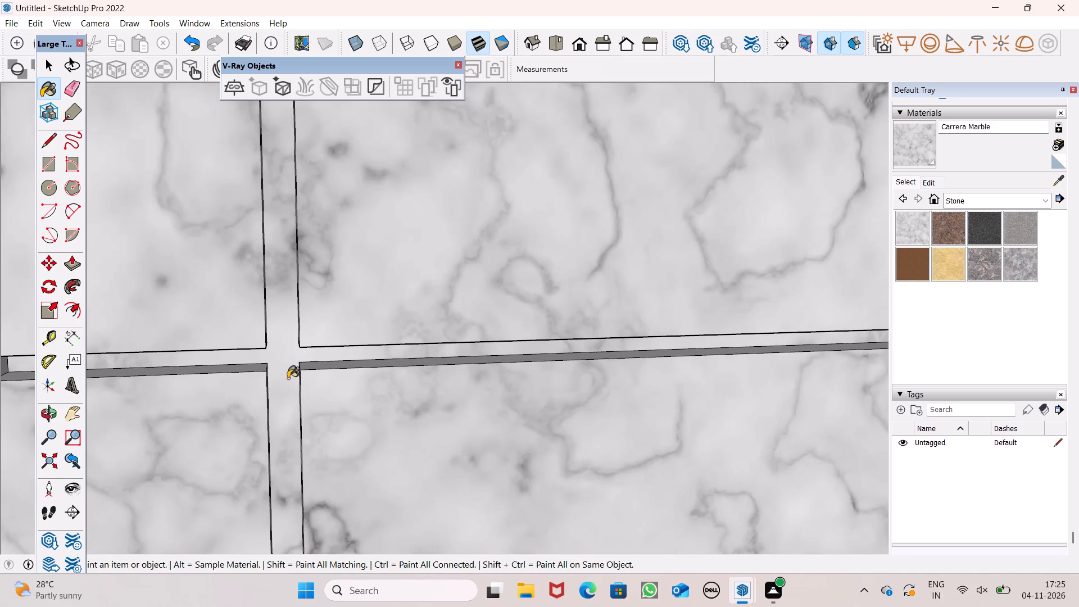
pyautogui.click(288, 370)
pyautogui.moveTo(347, 361); pyautogui.dragTo(281, 344, button='middle')
pyautogui.scroll(1, 281, 344)
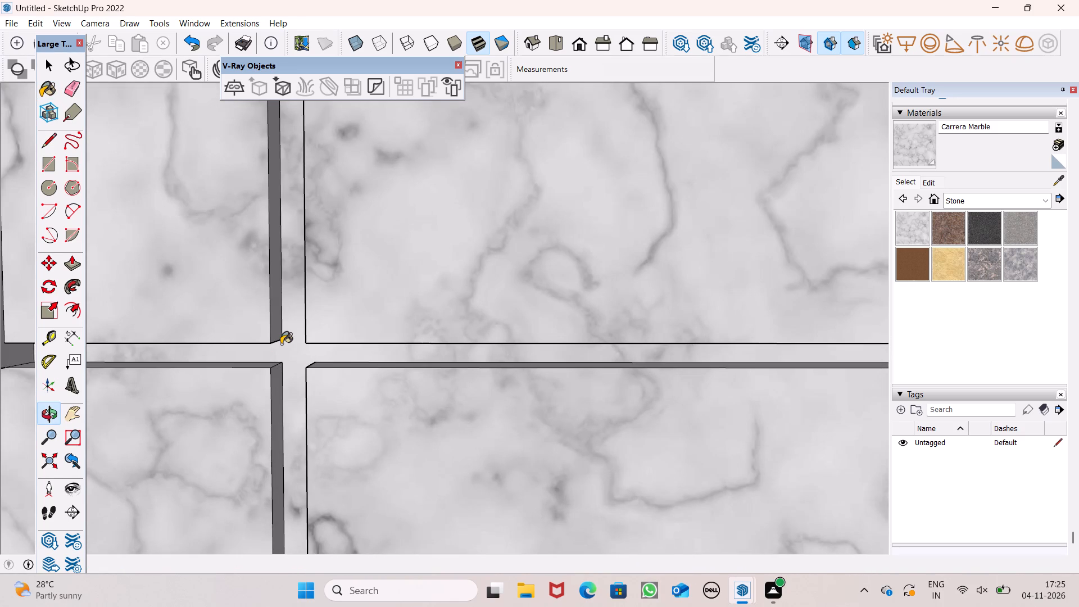
pyautogui.scroll(6, 331, 378)
pyautogui.moveTo(336, 369); pyautogui.dragTo(511, 227, button='middle')
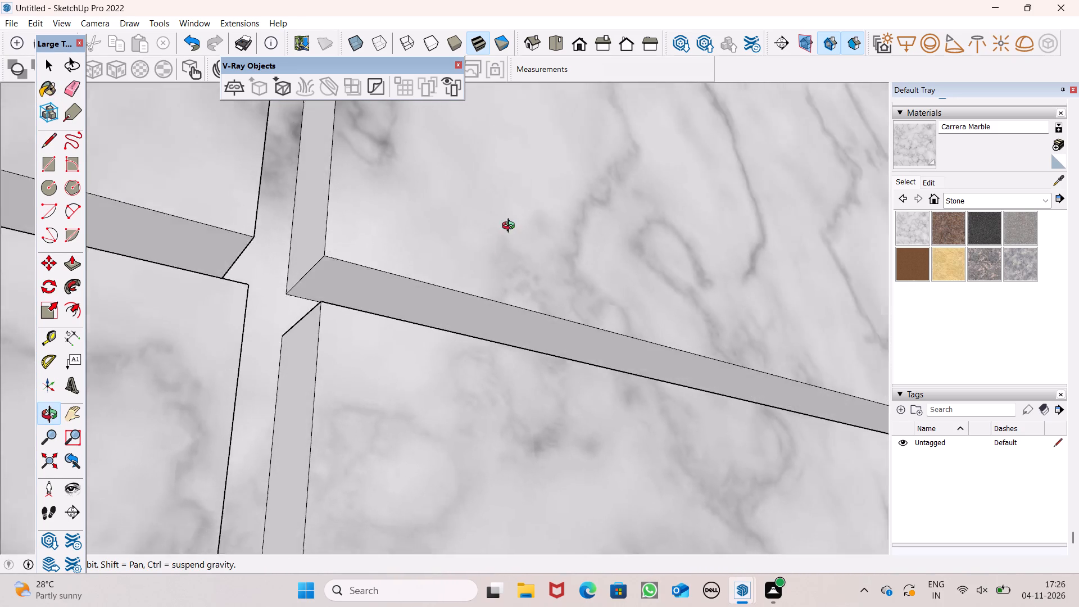
pyautogui.moveTo(511, 227); pyautogui.dragTo(547, 221, button='middle')
pyautogui.scroll(6, 422, 275)
pyautogui.click(360, 295)
pyautogui.moveTo(368, 311); pyautogui.dragTo(342, 307, button='middle')
pyautogui.scroll(2, 367, 318)
pyautogui.scroll(-5, 593, 208)
pyautogui.moveTo(364, 169); pyautogui.dragTo(364, 180)
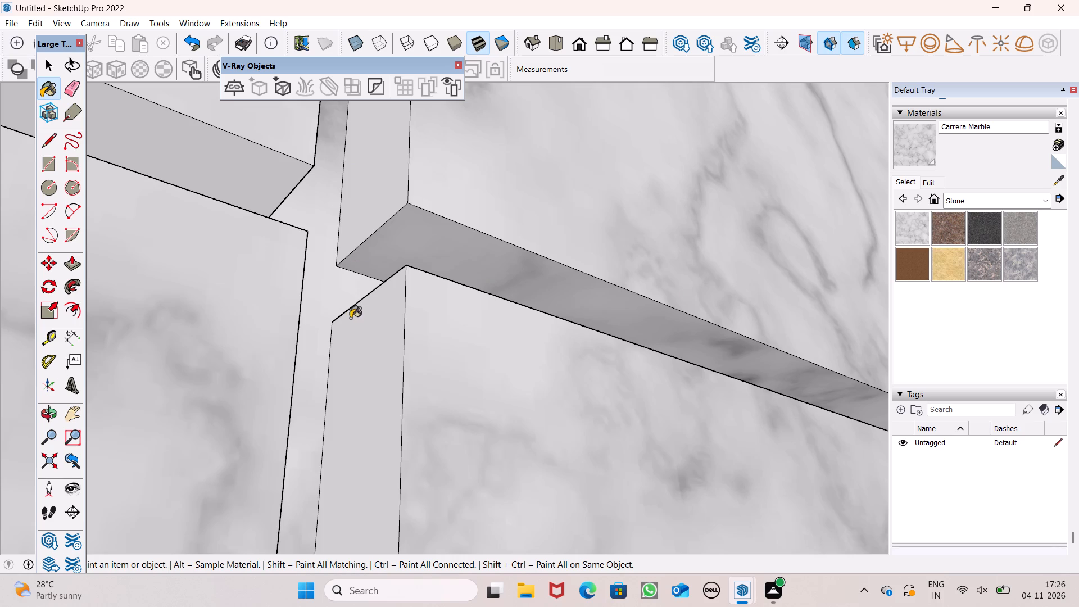
pyautogui.click(389, 333)
pyautogui.scroll(-2, 708, 155)
pyautogui.scroll(-4, 639, 158)
pyautogui.moveTo(663, 202); pyautogui.dragTo(592, 235, button='middle')
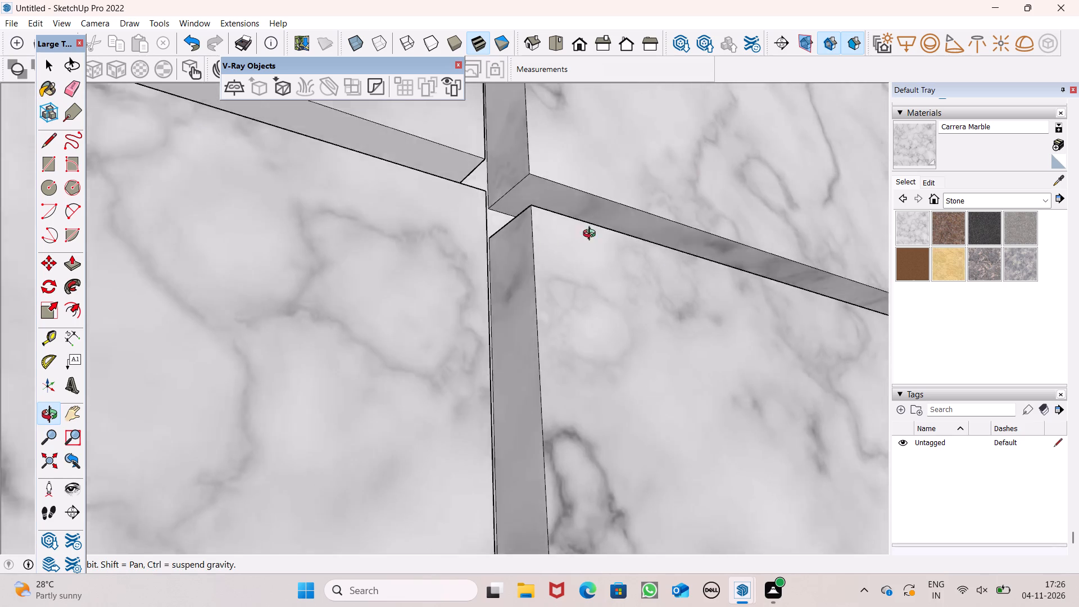
# Paint the narrow panels' groove edges and the adjoining horizontal ledges at the same crossing with Carrera Marble.
pyautogui.moveTo(592, 235); pyautogui.dragTo(246, 290, button='middle')
pyautogui.scroll(1, 247, 289)
pyautogui.scroll(5, 368, 227)
pyautogui.click(410, 182)
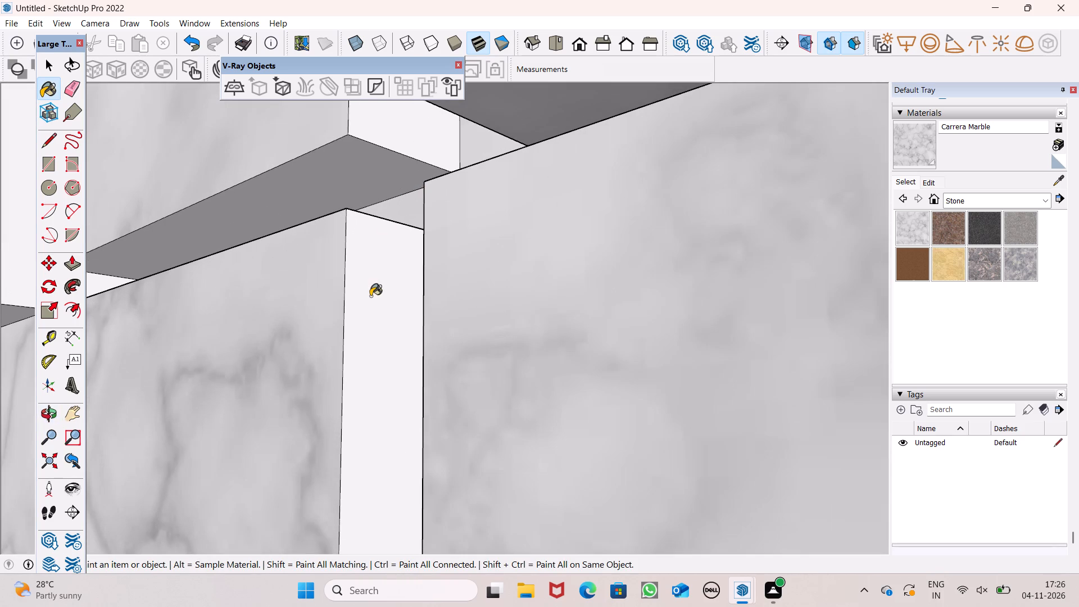
pyautogui.click(370, 296)
pyautogui.moveTo(389, 293); pyautogui.dragTo(396, 486, button='middle')
pyautogui.click(352, 355)
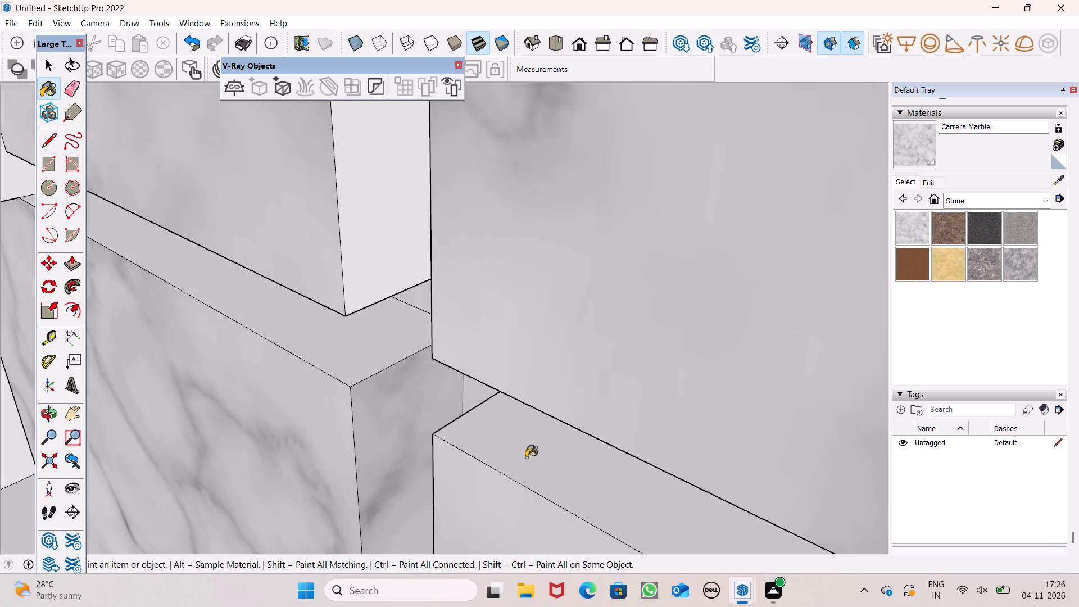
pyautogui.click(526, 457)
pyautogui.moveTo(539, 424); pyautogui.dragTo(618, 125, button='middle')
pyautogui.moveTo(600, 92); pyautogui.dragTo(594, 96)
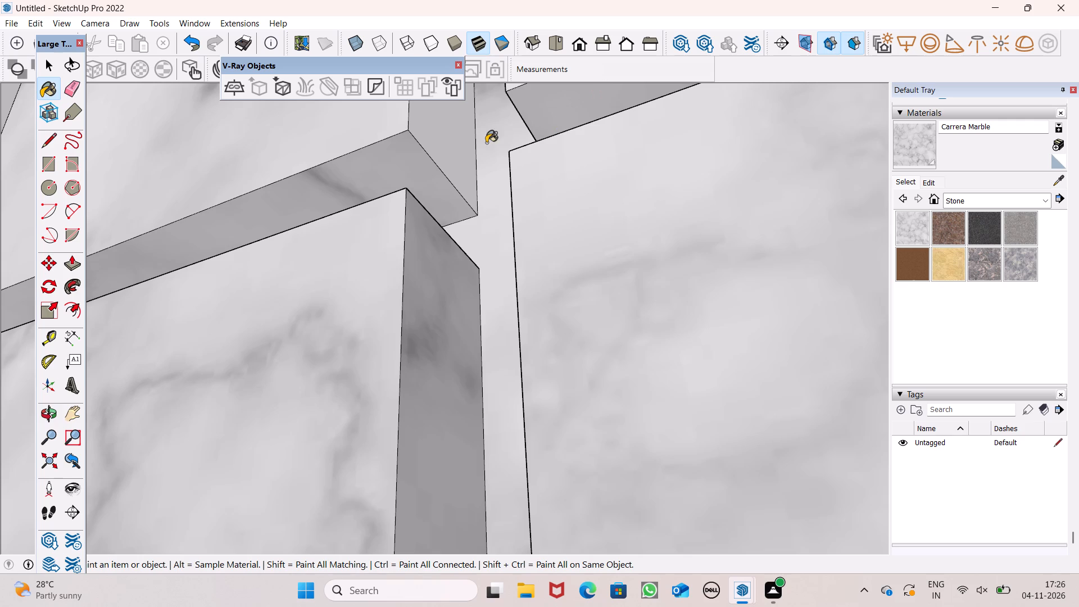
pyautogui.click(389, 184)
pyautogui.click(437, 141)
pyautogui.click(391, 132)
# Cover the remaining vertical groove side faces at the crossing below the upper band with Carrera Marble.
pyautogui.scroll(-3, 452, 194)
pyautogui.moveTo(466, 225); pyautogui.dragTo(448, 354, button='middle')
pyautogui.scroll(1, 447, 354)
pyautogui.moveTo(420, 372); pyautogui.dragTo(414, 370)
pyautogui.moveTo(357, 346); pyautogui.dragTo(361, 333)
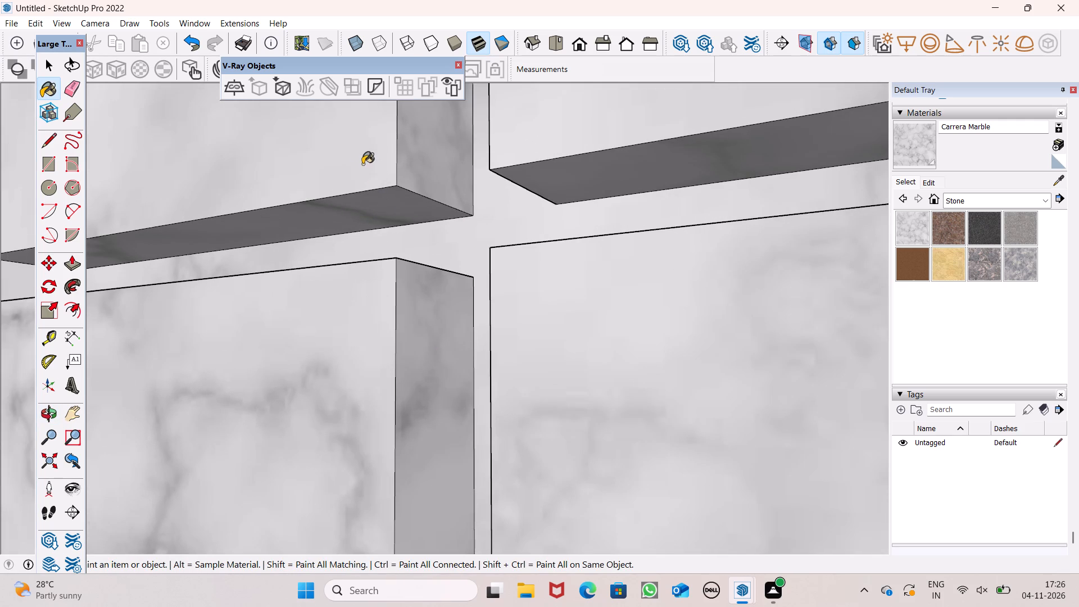
pyautogui.click(359, 158)
pyautogui.moveTo(417, 237); pyautogui.dragTo(692, 333, button='middle')
pyautogui.click(619, 327)
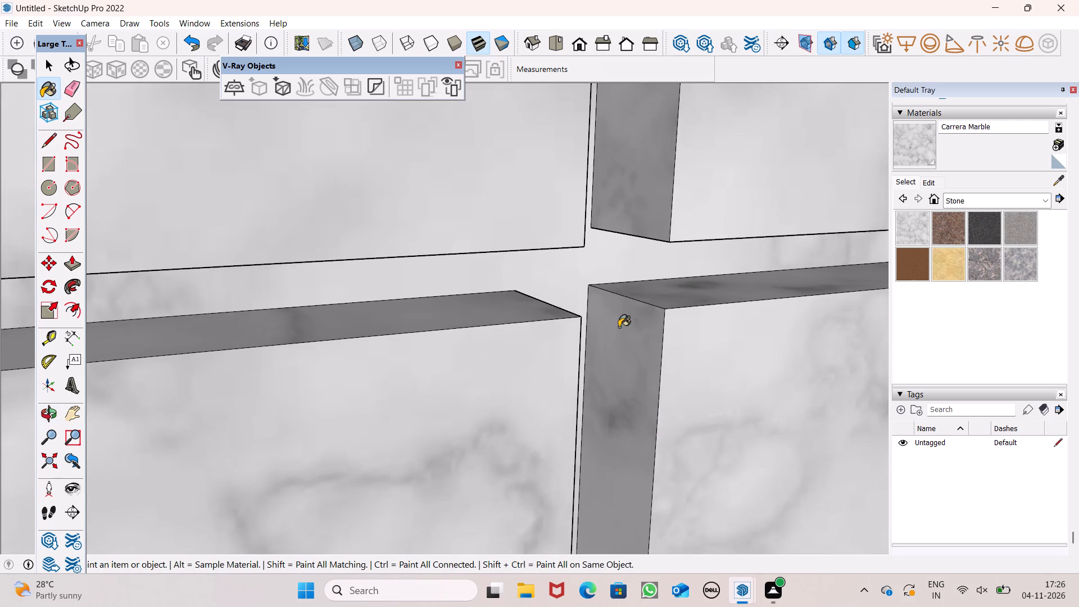
# Paint both side walls of the vertical groove beside the tall panel under the upper band with Carrera Marble.
pyautogui.scroll(-14, 564, 286)
pyautogui.moveTo(664, 311); pyautogui.dragTo(506, 296, button='middle')
pyautogui.scroll(1, 506, 296)
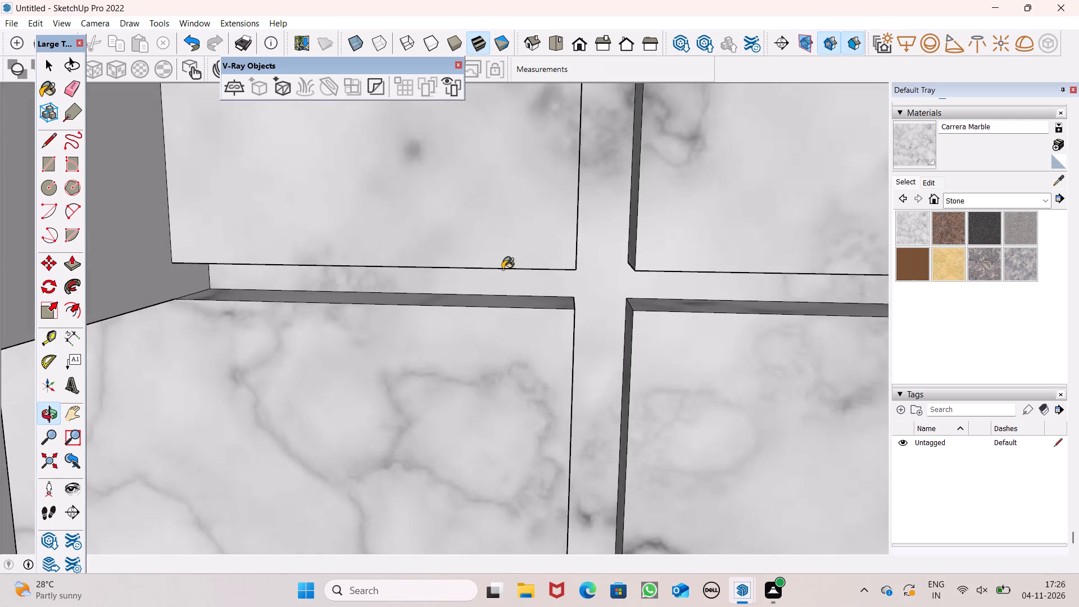
pyautogui.scroll(-10, 502, 269)
pyautogui.scroll(-10, 460, 286)
pyautogui.moveTo(529, 368); pyautogui.dragTo(492, 335, button='middle')
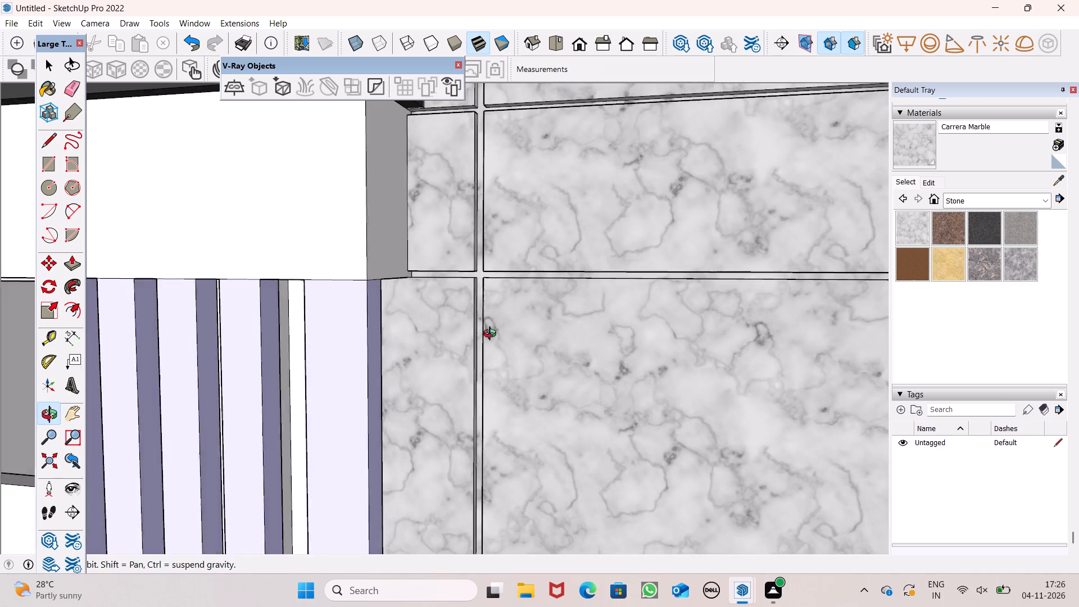
pyautogui.moveTo(492, 335); pyautogui.dragTo(431, 318, button='middle')
pyautogui.scroll(15, 436, 318)
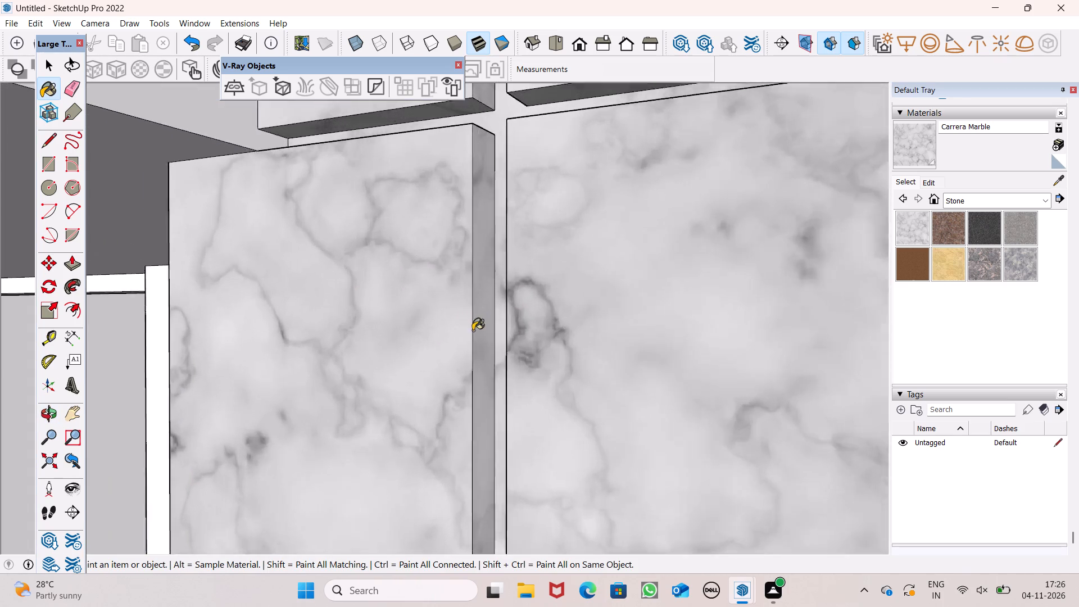
pyautogui.scroll(3, 473, 330)
pyautogui.click(486, 334)
pyautogui.scroll(1, 501, 339)
pyautogui.moveTo(504, 339); pyautogui.dragTo(663, 384, button='middle')
pyautogui.click(736, 380)
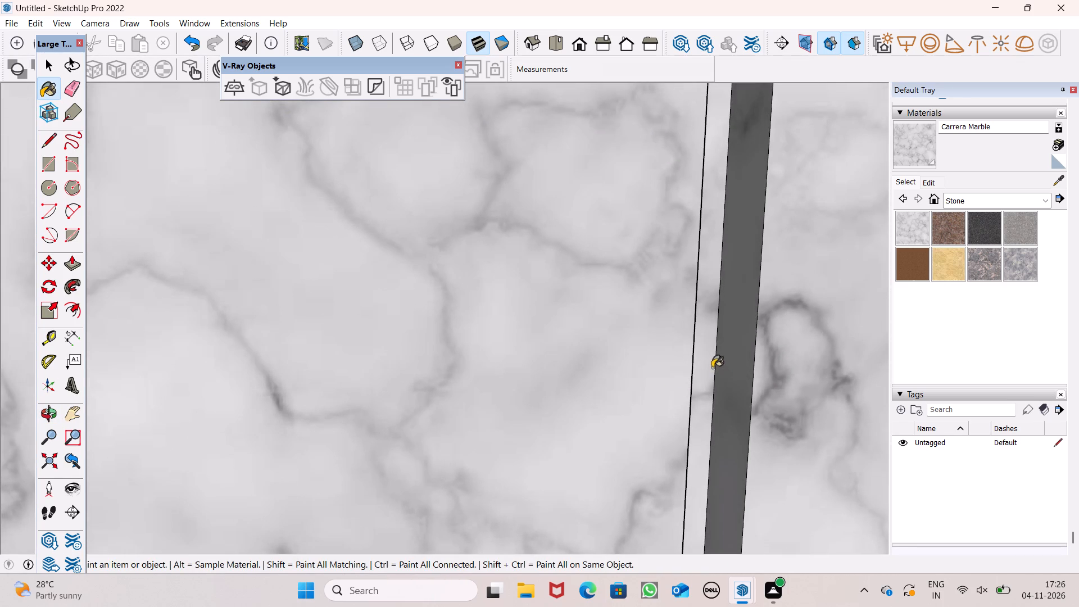
pyautogui.click(691, 350)
pyautogui.click(741, 348)
pyautogui.scroll(1, 733, 364)
pyautogui.moveTo(733, 364); pyautogui.dragTo(585, 379, button='middle')
pyautogui.scroll(1, 585, 379)
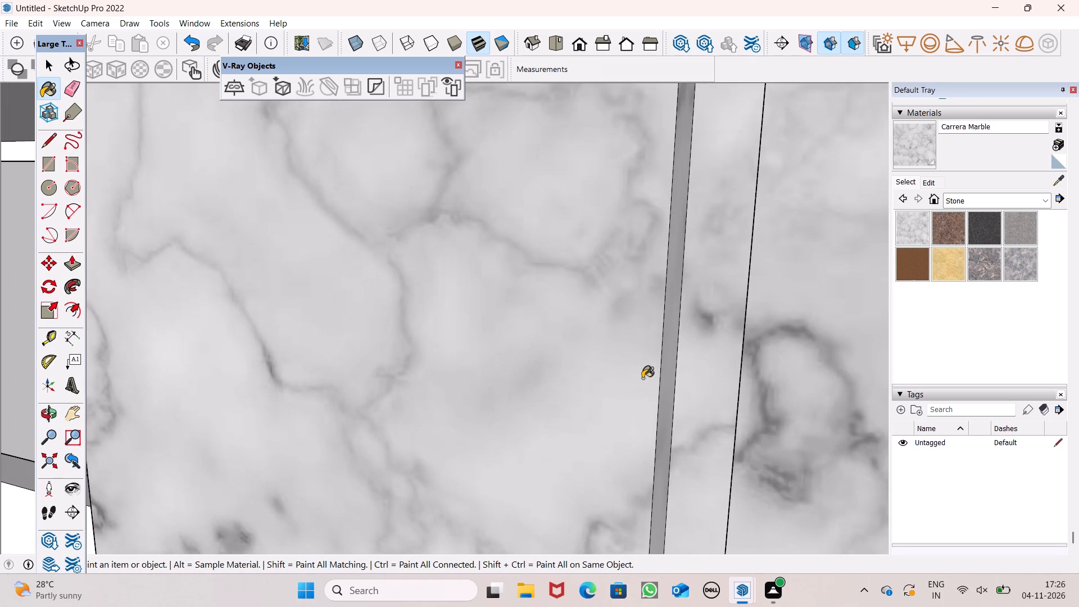
pyautogui.click(666, 366)
pyautogui.click(694, 360)
pyautogui.moveTo(705, 379); pyautogui.dragTo(811, 382, button='middle')
pyautogui.click(768, 370)
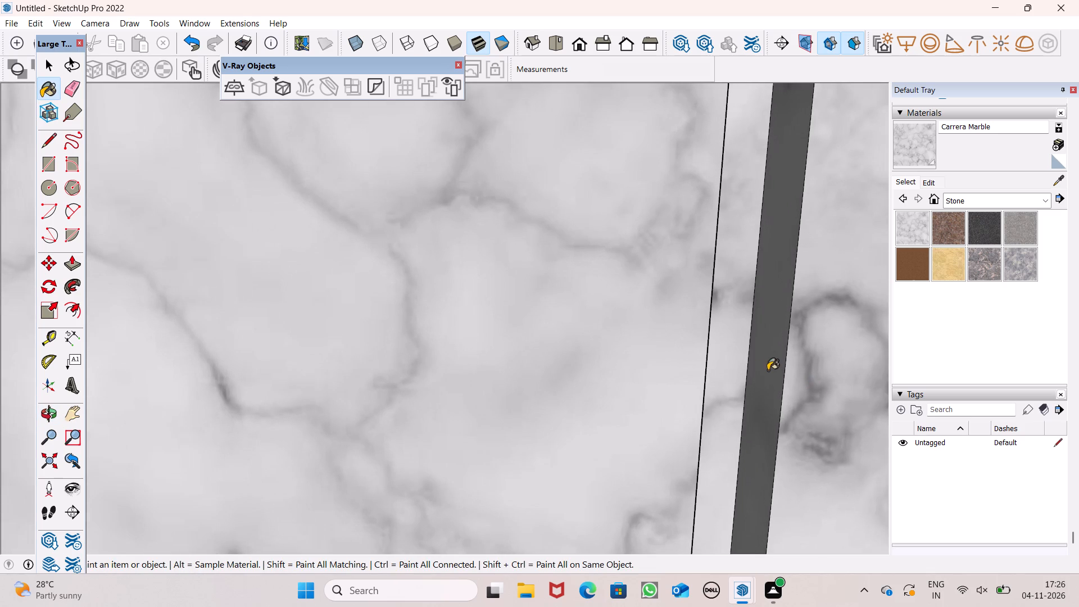
# Paint the vertical groove's side walls above and below the groove crossing at the lower band with Carrera Marble.
pyautogui.scroll(-10, 640, 303)
pyautogui.scroll(-13, 550, 244)
pyautogui.scroll(-6, 532, 293)
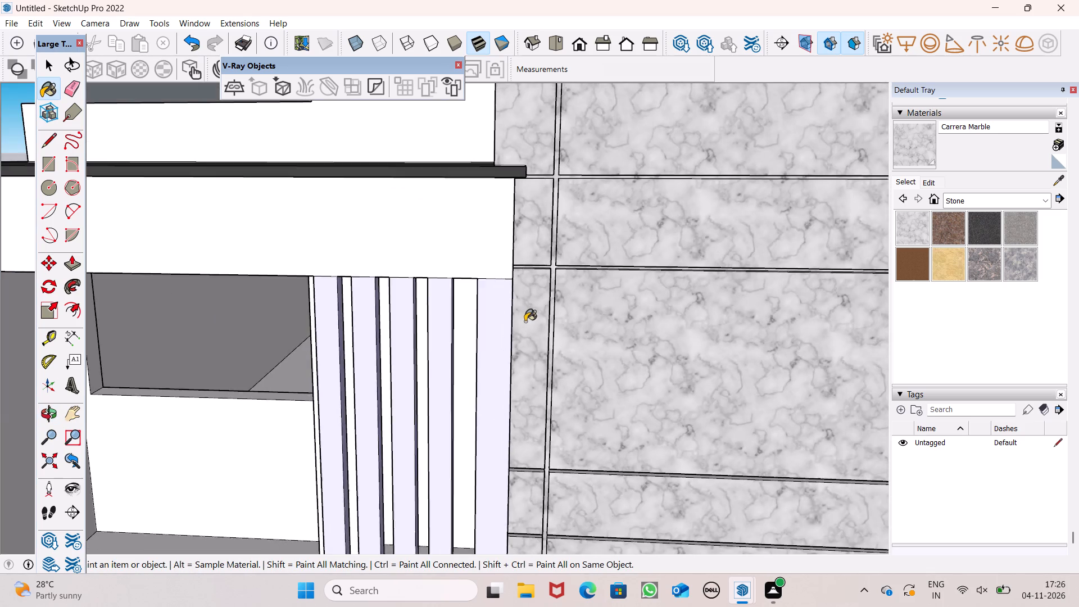
pyautogui.scroll(-6, 525, 321)
pyautogui.scroll(8, 587, 449)
pyautogui.scroll(19, 502, 440)
pyautogui.moveTo(528, 431); pyautogui.dragTo(442, 359, button='middle')
pyautogui.scroll(8, 434, 372)
pyautogui.click(492, 279)
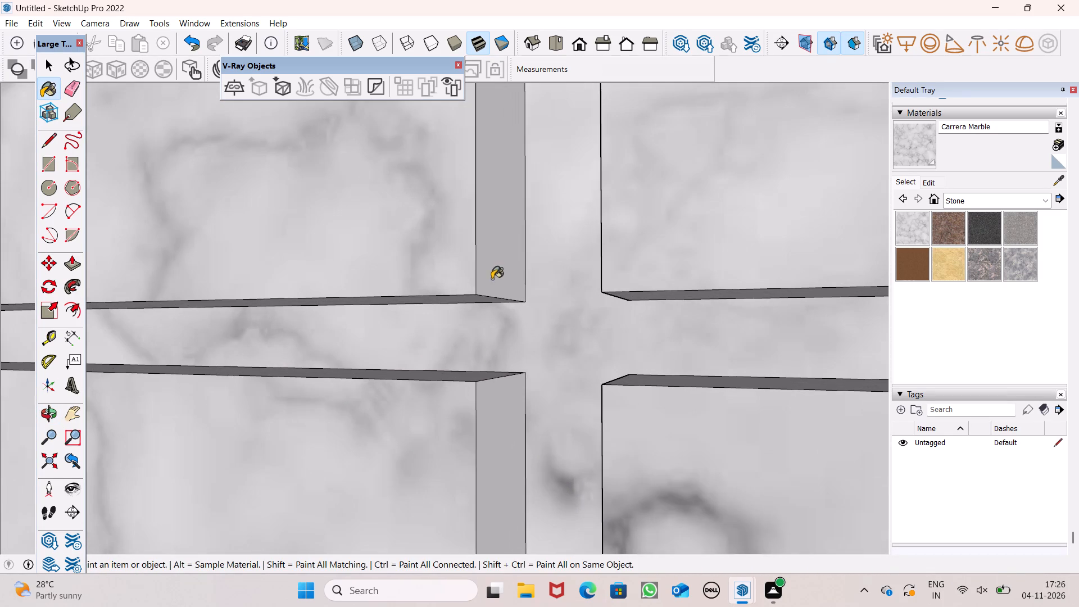
pyautogui.click(495, 404)
pyautogui.moveTo(528, 425); pyautogui.dragTo(836, 379, button='middle')
pyautogui.scroll(1, 846, 373)
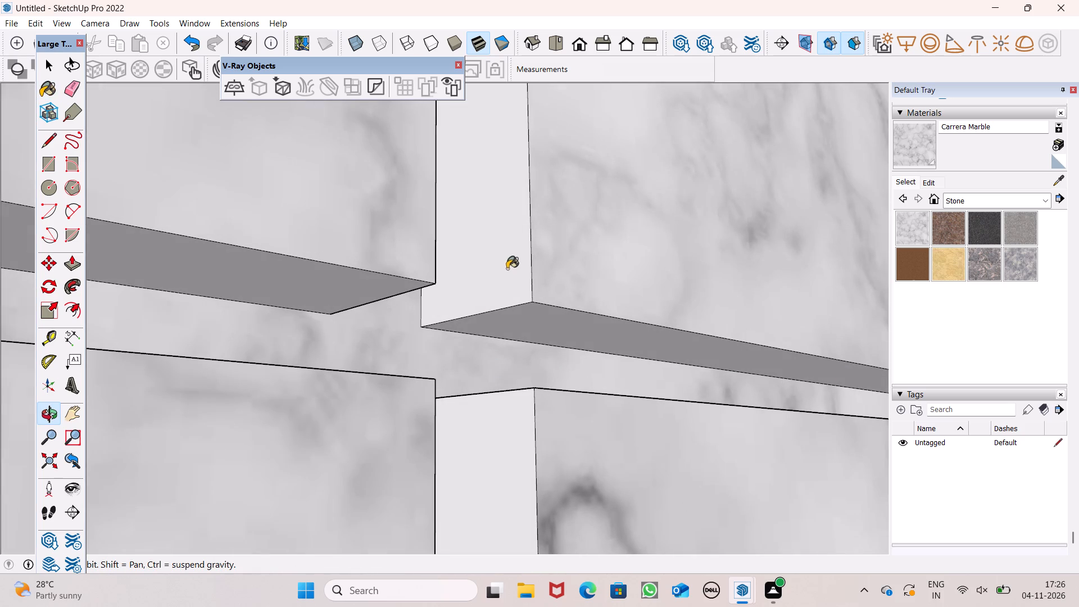
pyautogui.click(507, 269)
pyautogui.click(495, 439)
# Paint the undersides, top ledges and leftover side faces at the lower band's groove crossing with Carrera Marble.
pyautogui.moveTo(569, 461); pyautogui.dragTo(142, 437, button='middle')
pyautogui.scroll(1, 139, 486)
pyautogui.moveTo(416, 442); pyautogui.dragTo(390, 361)
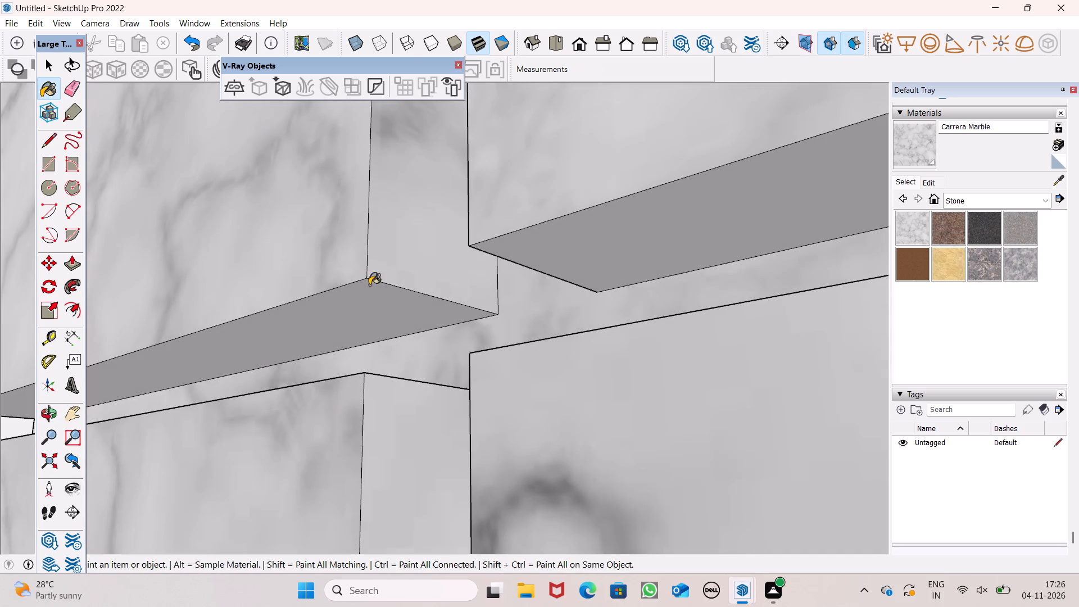
pyautogui.click(384, 244)
pyautogui.click(373, 311)
pyautogui.click(603, 232)
pyautogui.scroll(1, 605, 342)
pyautogui.moveTo(605, 342); pyautogui.dragTo(622, 401, button='middle')
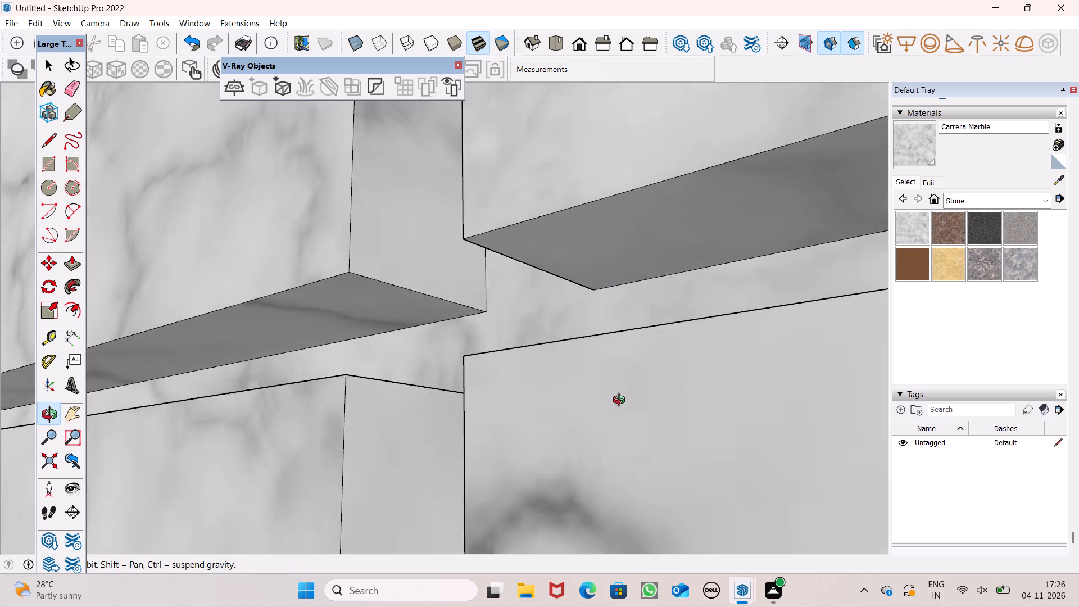
pyautogui.moveTo(622, 401); pyautogui.dragTo(597, 533, button='middle')
pyautogui.click(557, 450)
pyautogui.moveTo(344, 346); pyautogui.dragTo(349, 352)
pyautogui.click(404, 411)
pyautogui.scroll(1, 533, 261)
pyautogui.scroll(-7, 533, 261)
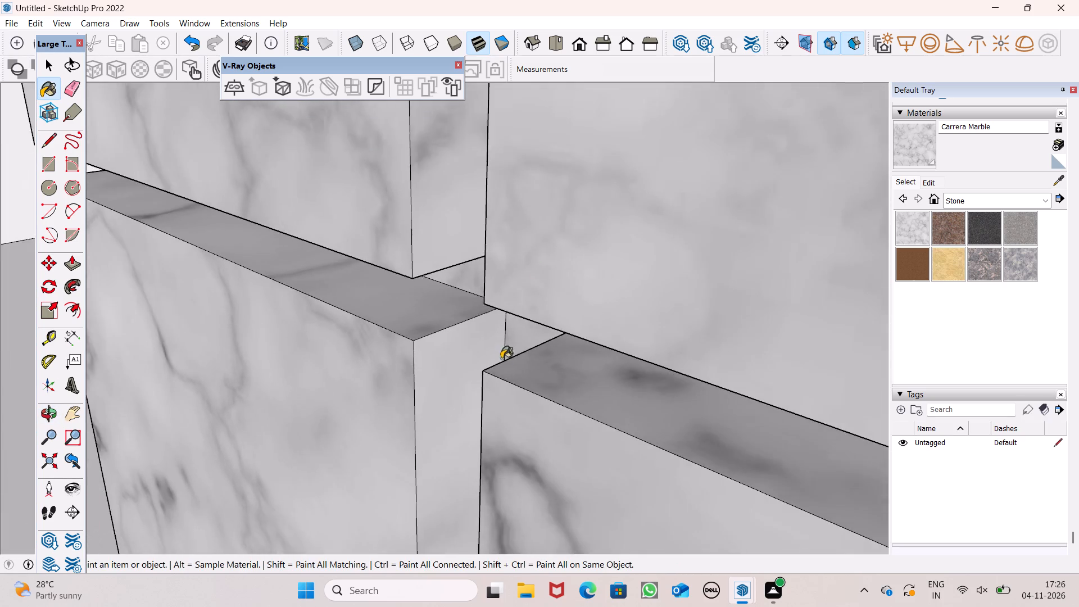
pyautogui.moveTo(500, 364); pyautogui.dragTo(506, 288, button='middle')
pyautogui.click(479, 345)
pyautogui.click(452, 371)
pyautogui.moveTo(473, 396); pyautogui.dragTo(501, 389, button='middle')
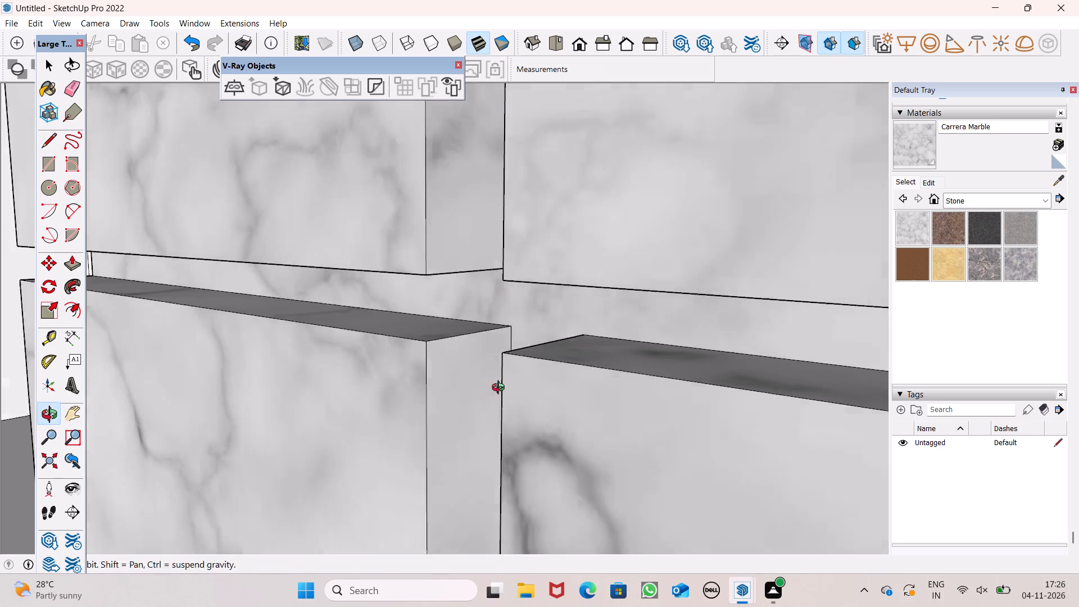
pyautogui.moveTo(501, 389); pyautogui.dragTo(777, 432, button='middle')
pyautogui.scroll(1, 777, 432)
pyautogui.click(688, 415)
# Examine the lower facade grooves beside the vertical slats for faces not yet covered in Carrera Marble.
pyautogui.scroll(-4, 546, 304)
pyautogui.moveTo(691, 444); pyautogui.dragTo(495, 306, button='middle')
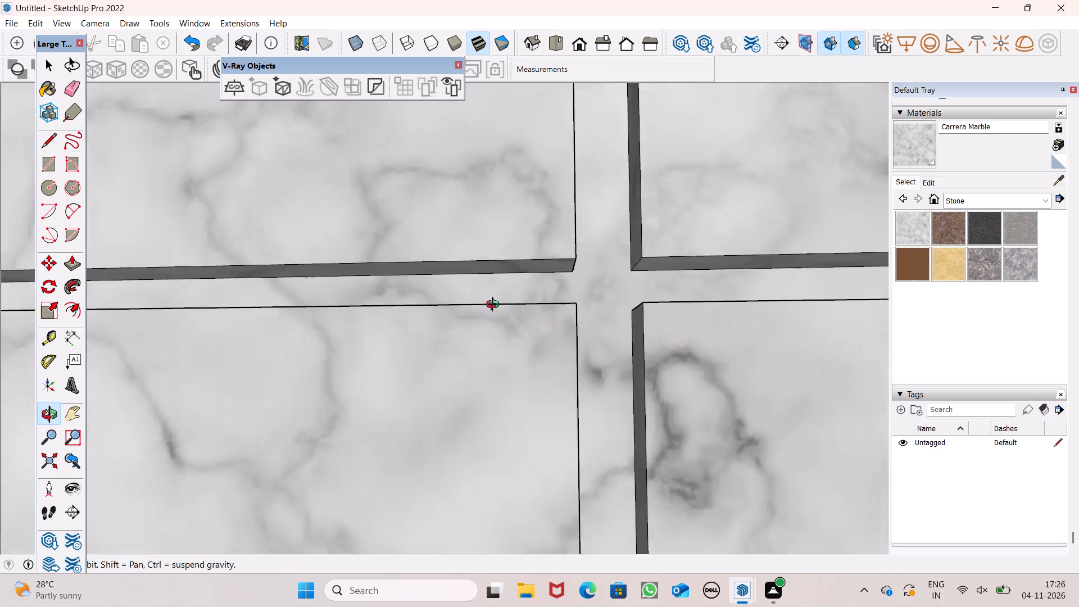
pyautogui.moveTo(495, 306); pyautogui.dragTo(470, 295, button='middle')
pyautogui.scroll(-8, 401, 263)
pyautogui.scroll(-10, 660, 264)
pyautogui.scroll(-2, 507, 252)
pyautogui.scroll(1, 507, 255)
pyautogui.scroll(-5, 507, 256)
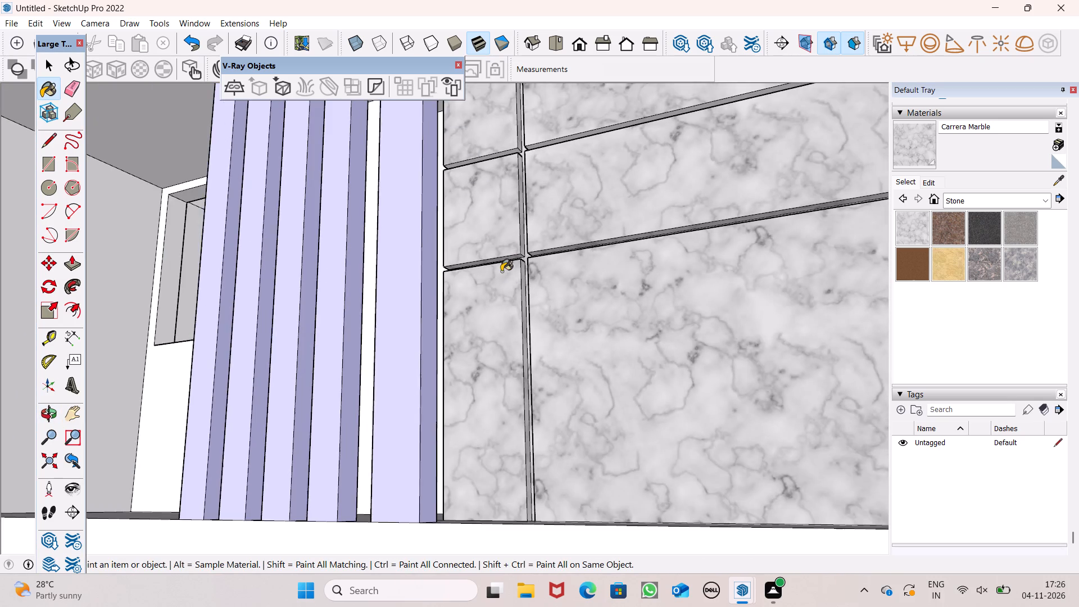
pyautogui.scroll(-3, 501, 271)
pyautogui.moveTo(537, 339); pyautogui.dragTo(737, 497, button='middle')
pyautogui.scroll(8, 638, 396)
pyautogui.scroll(1, 713, 443)
pyautogui.moveTo(713, 443); pyautogui.dragTo(716, 443, button='middle')
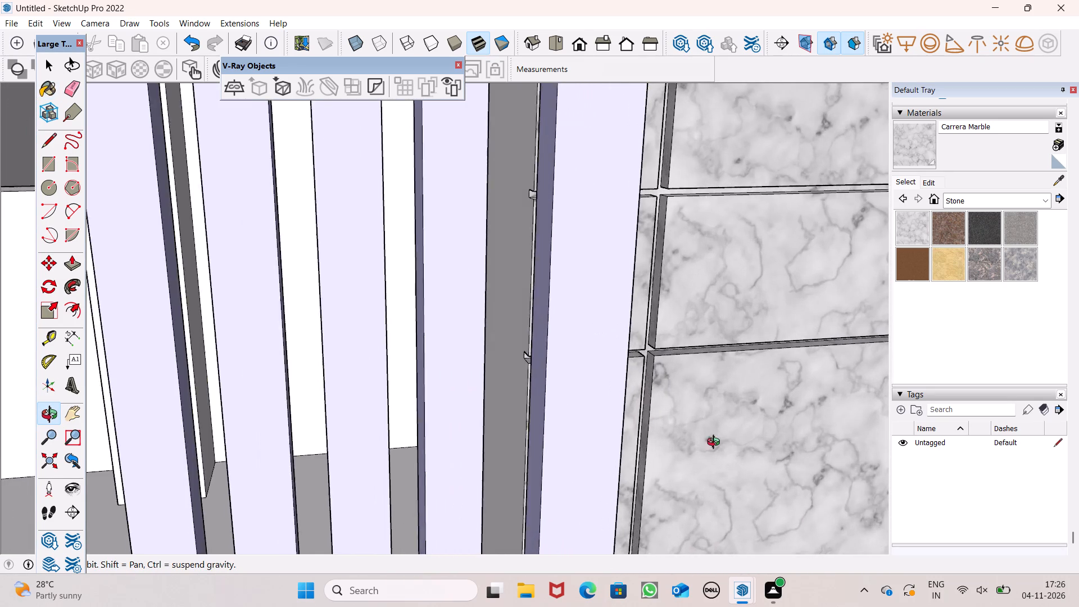
pyautogui.moveTo(716, 443); pyautogui.dragTo(490, 408, button='middle')
pyautogui.scroll(8, 480, 404)
pyautogui.scroll(2, 410, 415)
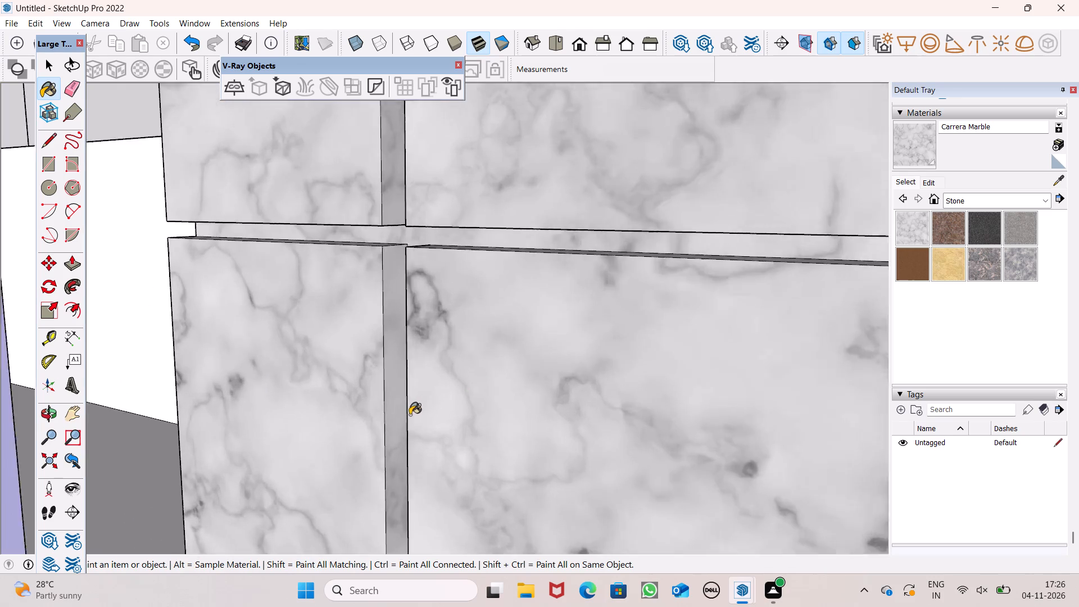
pyautogui.scroll(4, 410, 415)
pyautogui.moveTo(411, 438); pyautogui.dragTo(619, 567, button='middle')
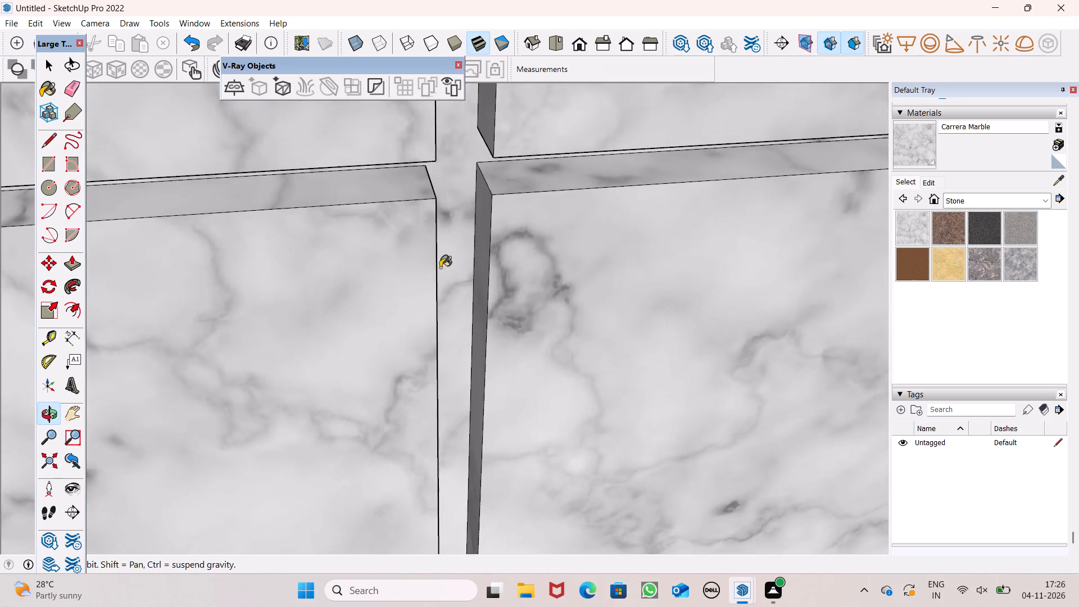
pyautogui.scroll(-7, 438, 280)
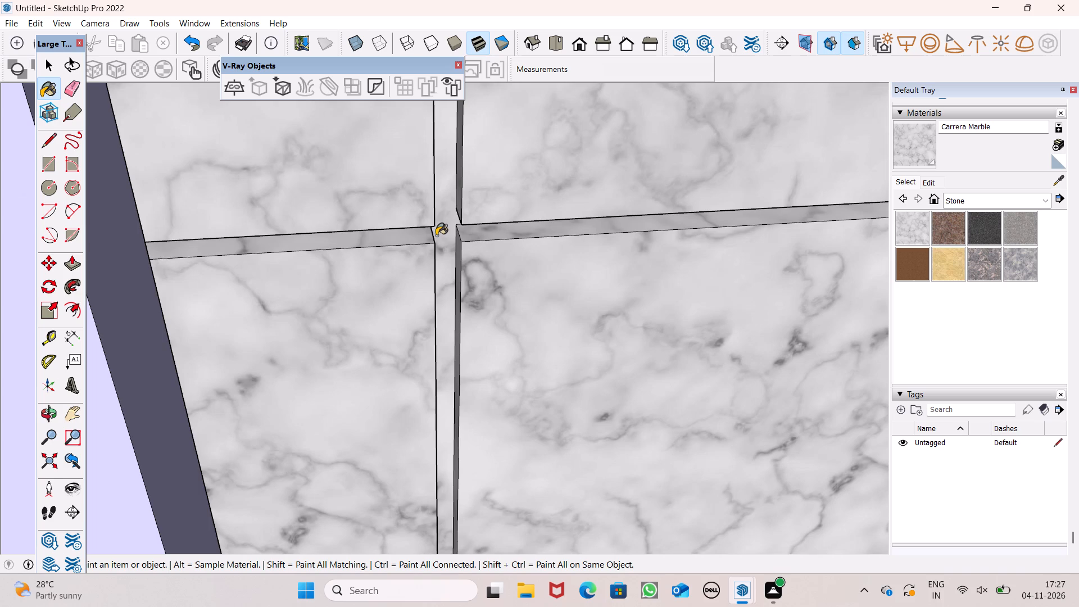
pyautogui.scroll(-7, 510, 239)
pyautogui.scroll(-2, 429, 359)
pyautogui.scroll(1, 428, 361)
pyautogui.scroll(-12, 428, 361)
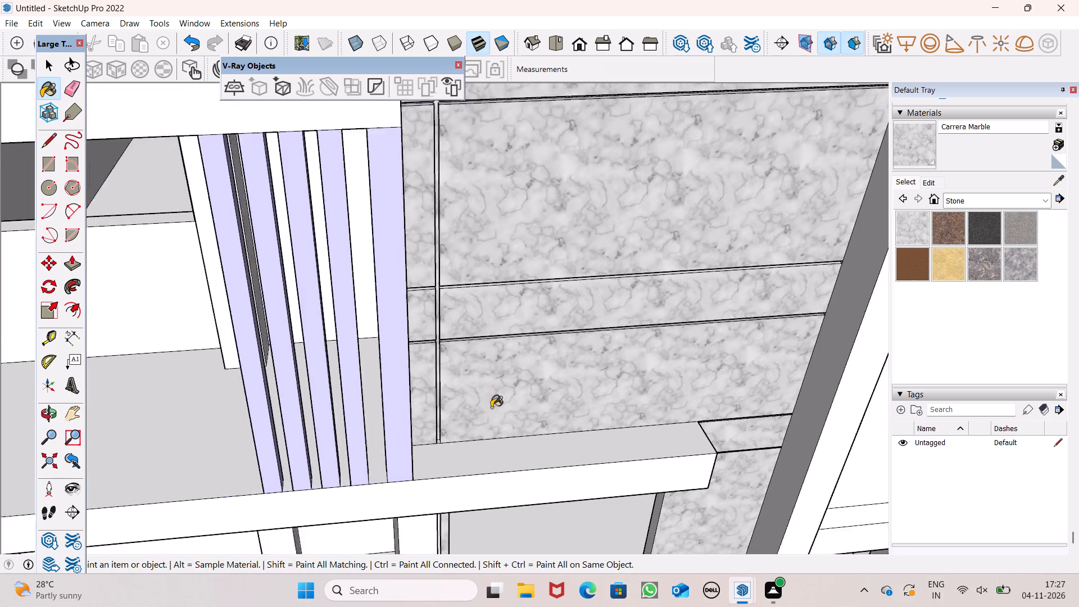
pyautogui.scroll(-3, 491, 407)
pyautogui.moveTo(707, 432); pyautogui.dragTo(523, 411, button='middle')
pyautogui.scroll(1, 519, 401)
pyautogui.scroll(-10, 522, 383)
# Paint both side walls of the vertical facade groove above the dark roof slab with Carrera Marble.
pyautogui.moveTo(522, 383); pyautogui.dragTo(605, 290, button='middle')
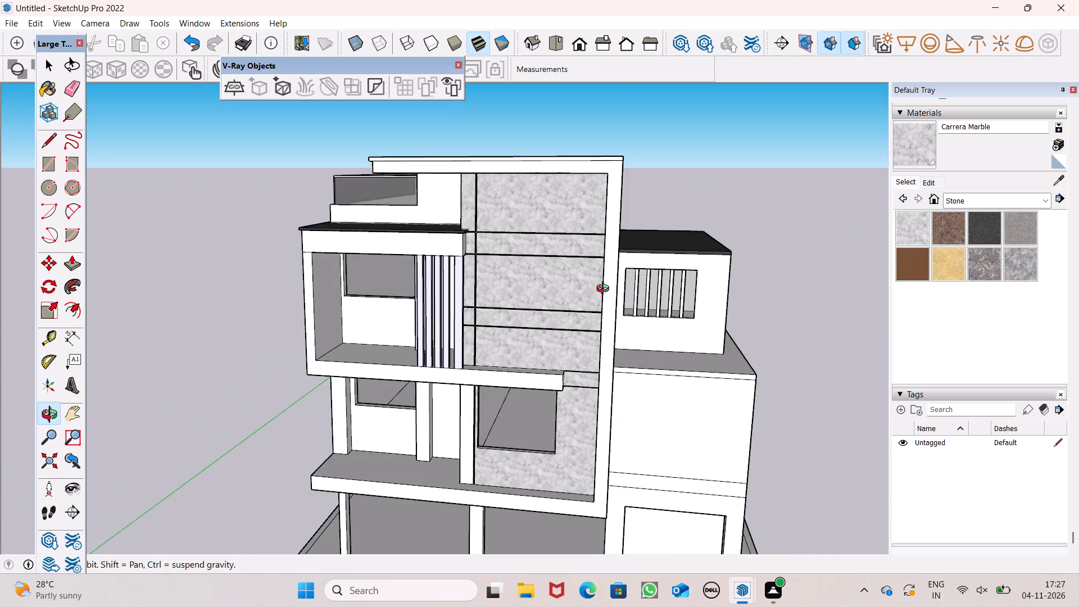
pyautogui.moveTo(605, 290); pyautogui.dragTo(775, 292, button='middle')
pyautogui.scroll(17, 547, 197)
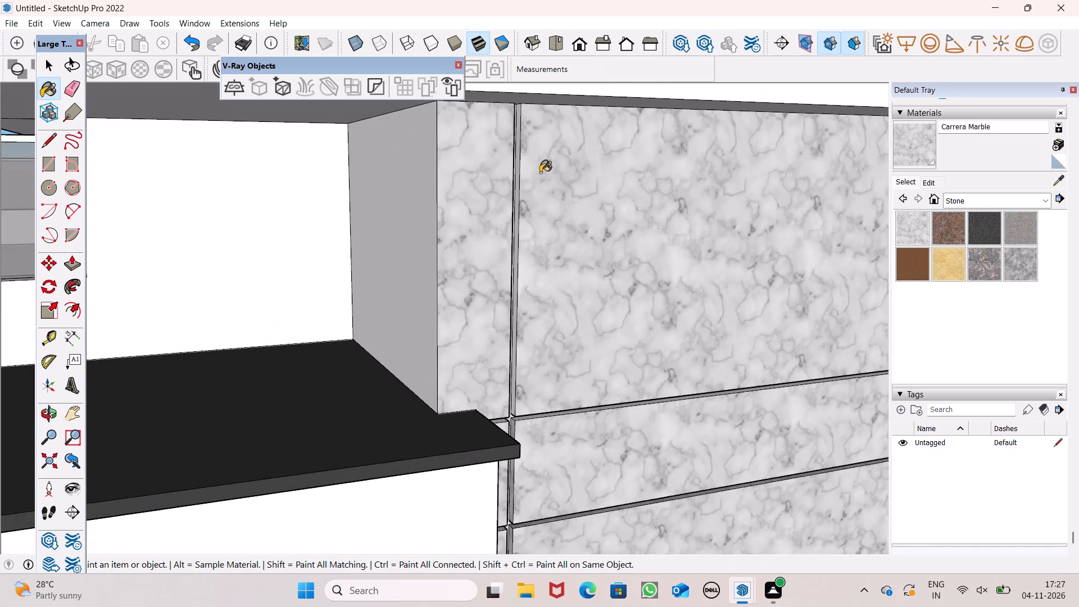
pyautogui.scroll(8, 519, 205)
pyautogui.moveTo(510, 225); pyautogui.dragTo(530, 280, button='middle')
pyautogui.scroll(7, 530, 300)
pyautogui.click(514, 307)
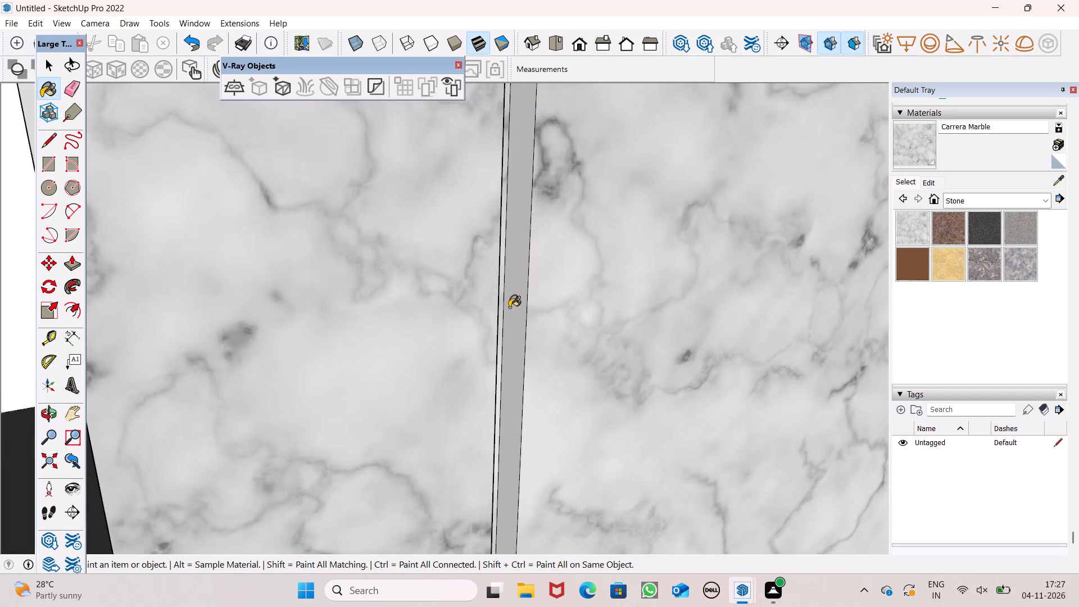
pyautogui.moveTo(514, 328); pyautogui.dragTo(256, 341, button='middle')
pyautogui.scroll(2, 262, 342)
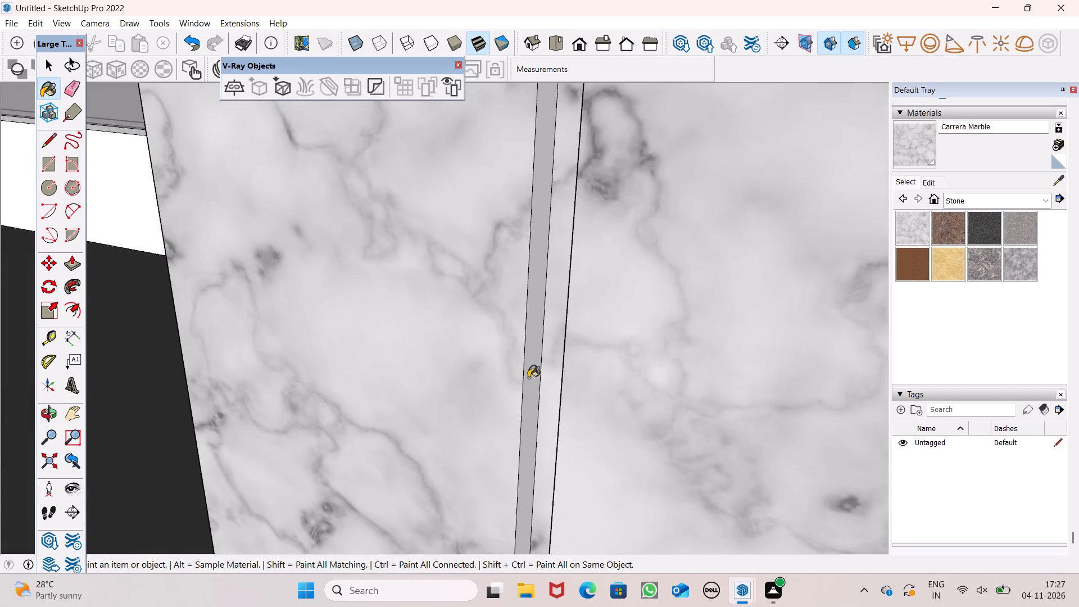
pyautogui.click(523, 376)
pyautogui.scroll(-2, 522, 333)
pyautogui.scroll(5, 539, 349)
pyautogui.click(527, 346)
# Paint the plain side return beside the narrow marble strip above the dark roof slab with Carrera Marble.
pyautogui.moveTo(554, 372); pyautogui.dragTo(814, 343, button='middle')
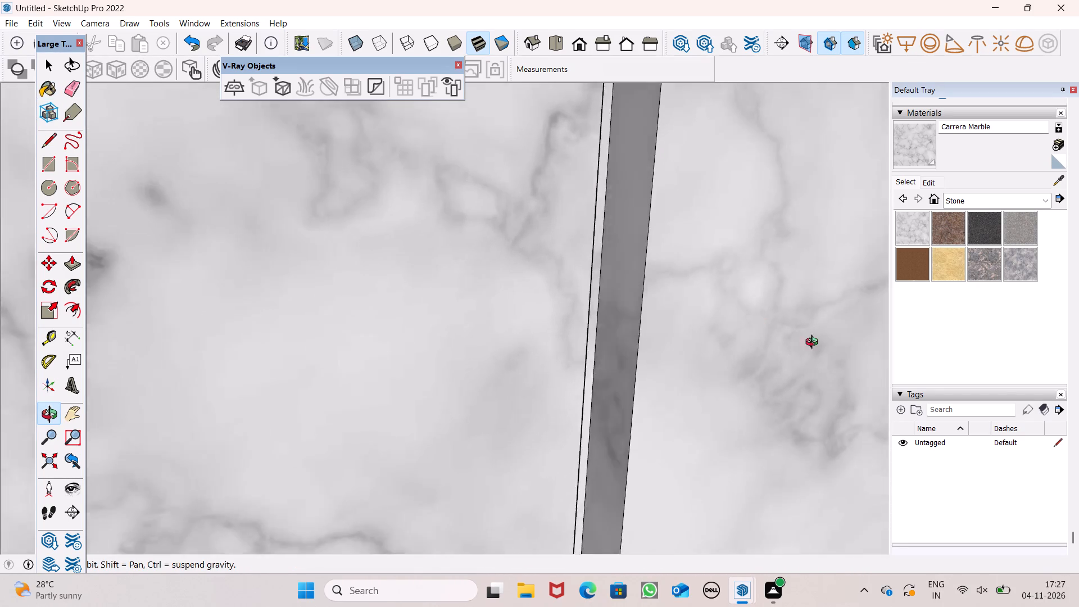
pyautogui.moveTo(814, 343); pyautogui.dragTo(897, 292, button='middle')
pyautogui.scroll(1, 897, 297)
pyautogui.scroll(-10, 726, 287)
pyautogui.click(404, 325)
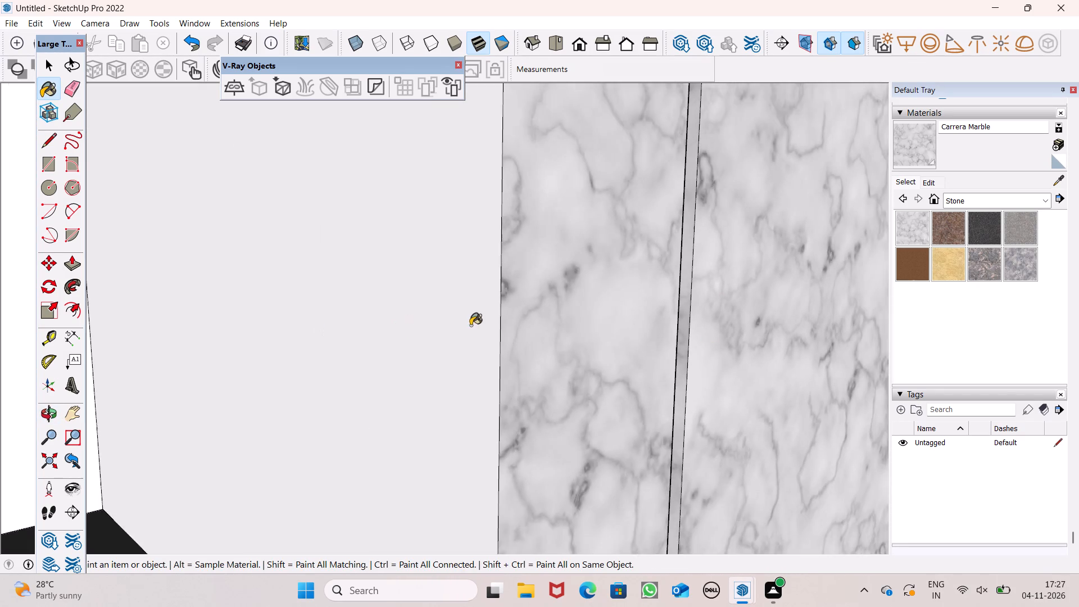
# Paint the horizontal groove's undersides on both sides of the crossing beside the dark roof slab with Carrera Marble.
pyautogui.scroll(-11, 753, 365)
pyautogui.moveTo(746, 339); pyautogui.dragTo(498, 287, button='middle')
pyautogui.scroll(-2, 510, 265)
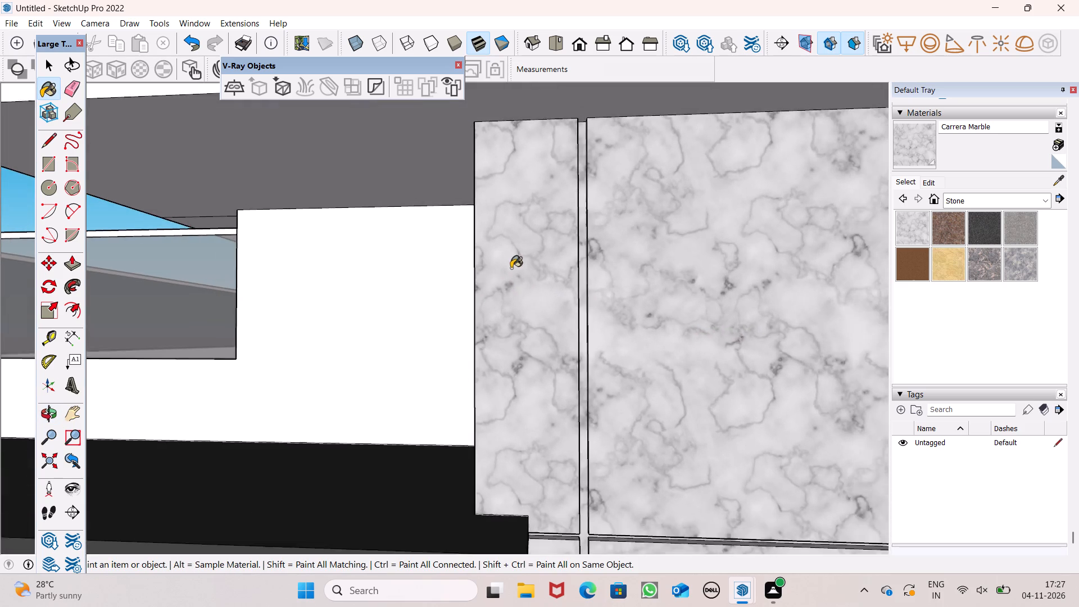
pyautogui.scroll(-1, 511, 268)
pyautogui.scroll(12, 594, 487)
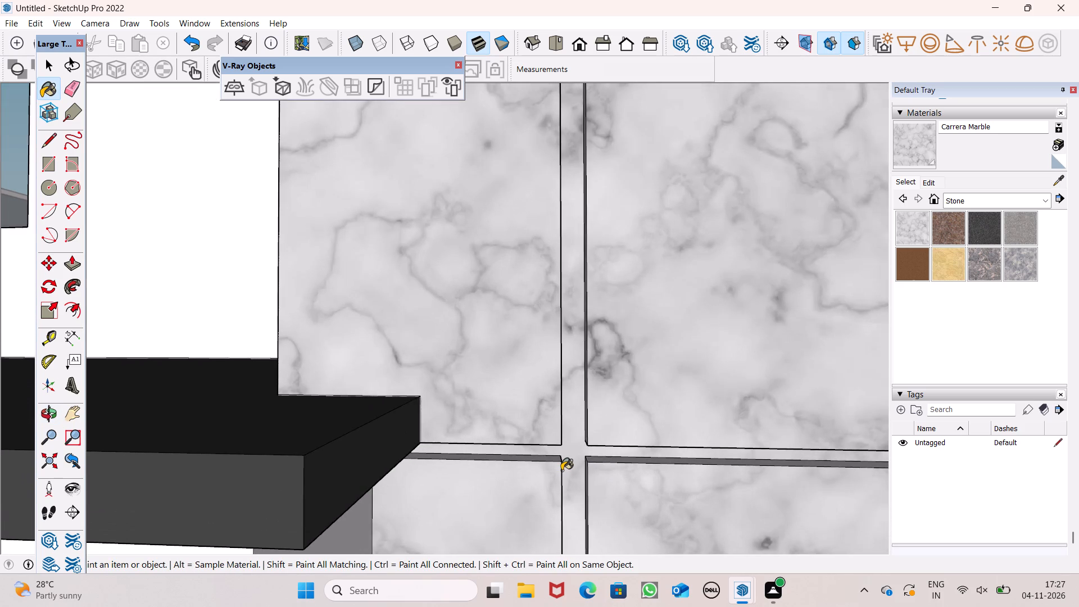
pyautogui.scroll(16, 561, 470)
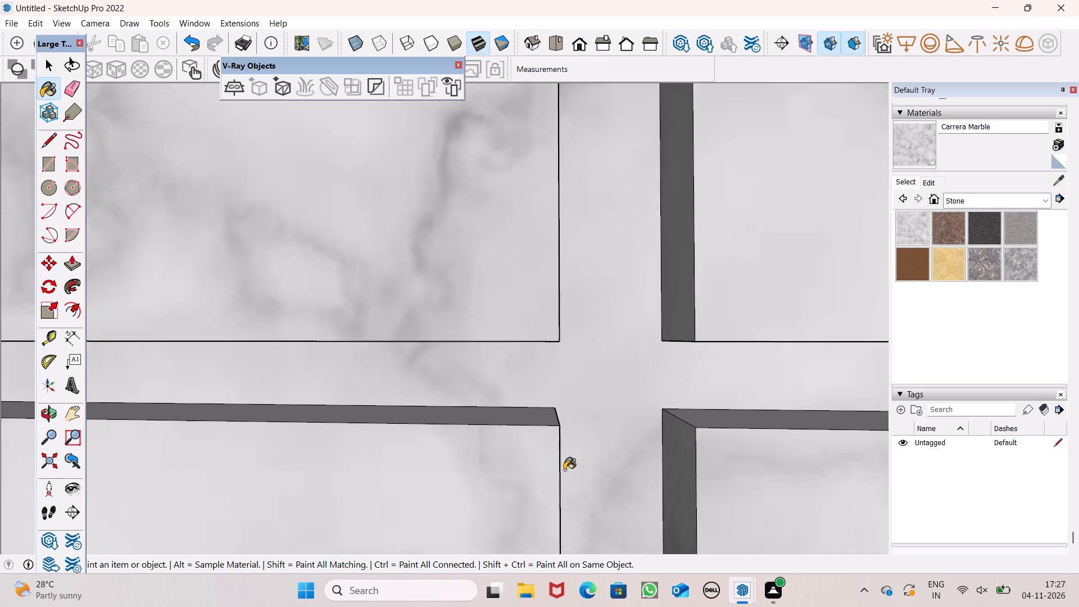
pyautogui.scroll(1, 564, 470)
pyautogui.moveTo(777, 476); pyautogui.dragTo(589, 359, button='middle')
pyautogui.click(510, 291)
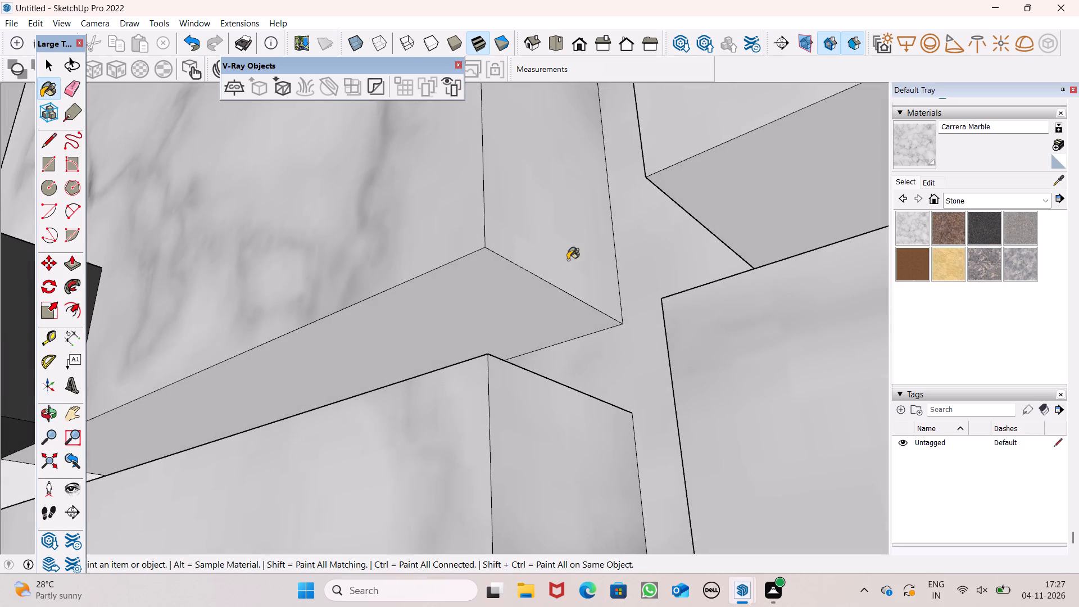
pyautogui.click(752, 221)
# Paint the horizontal groove's top ledges on both sides of the same crossing with Carrera Marble.
pyautogui.moveTo(716, 312); pyautogui.dragTo(863, 606, button='middle')
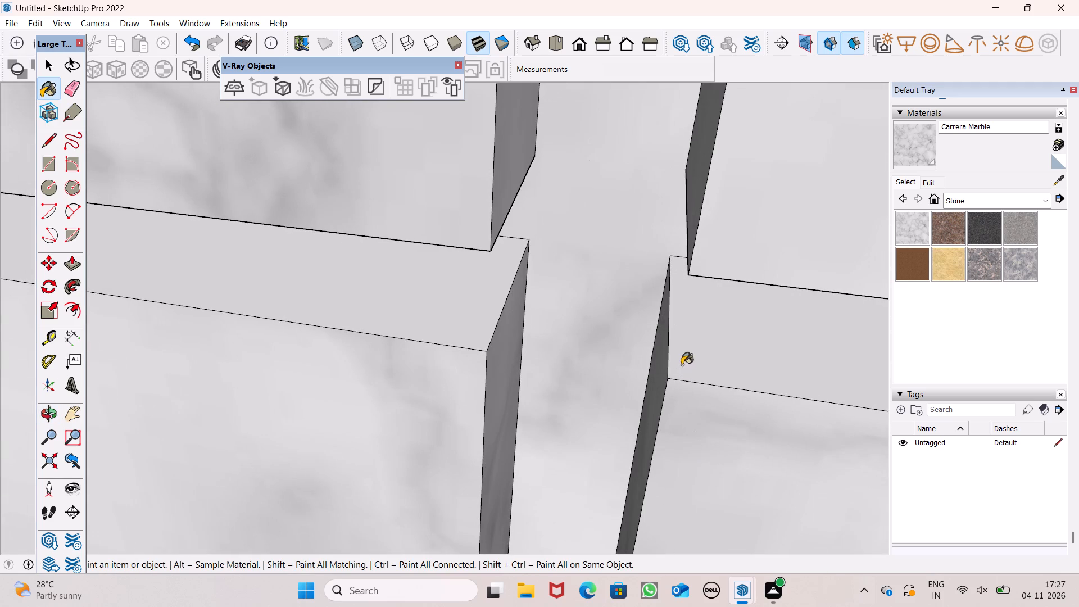
pyautogui.moveTo(682, 365); pyautogui.dragTo(660, 365)
pyautogui.moveTo(424, 314); pyautogui.dragTo(432, 314)
pyautogui.click(729, 336)
# Paint the vertical groove's side walls directly above the crossing beside the dark roof slab with Carrera Marble.
pyautogui.scroll(-5, 670, 336)
pyautogui.moveTo(708, 402); pyautogui.dragTo(708, 306, button='middle')
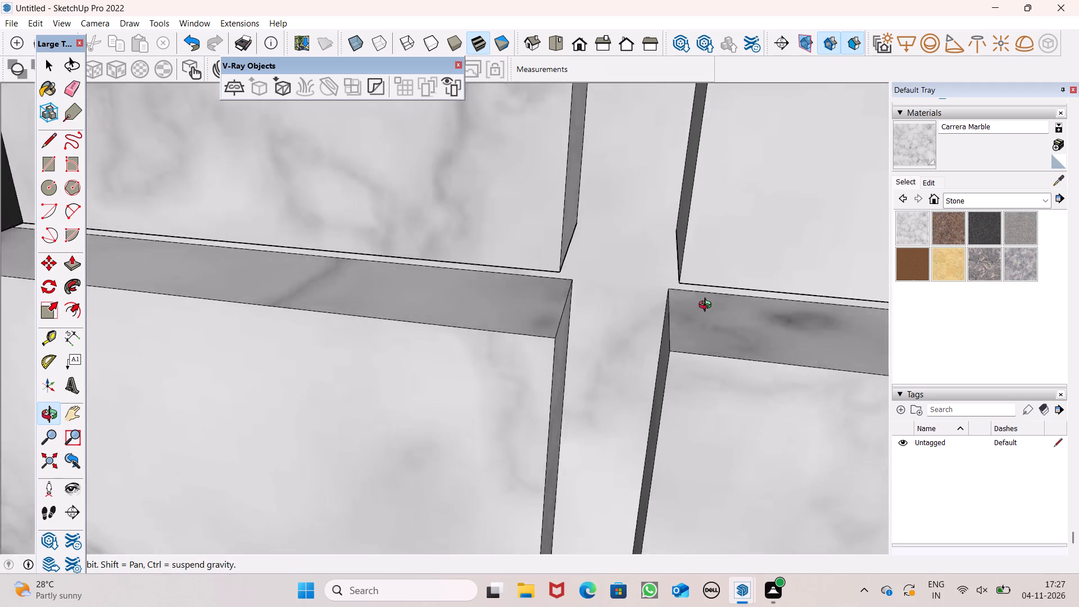
pyautogui.moveTo(708, 306); pyautogui.dragTo(644, 160, button='middle')
pyautogui.scroll(1, 644, 160)
pyautogui.click(556, 197)
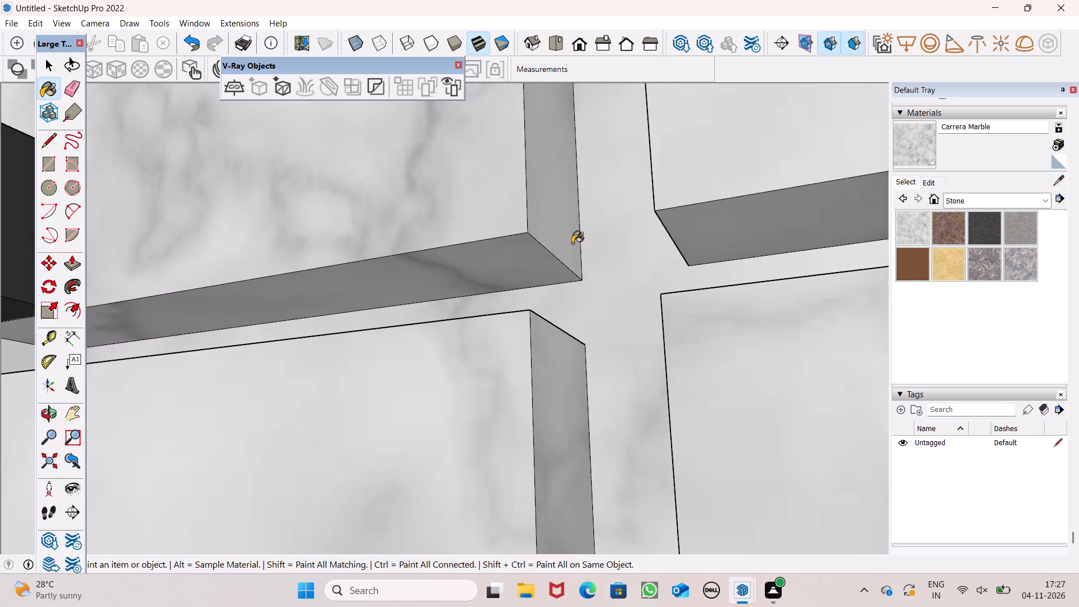
pyautogui.moveTo(530, 267); pyautogui.dragTo(538, 255)
pyautogui.click(573, 209)
pyautogui.moveTo(618, 262); pyautogui.dragTo(916, 352, button='middle')
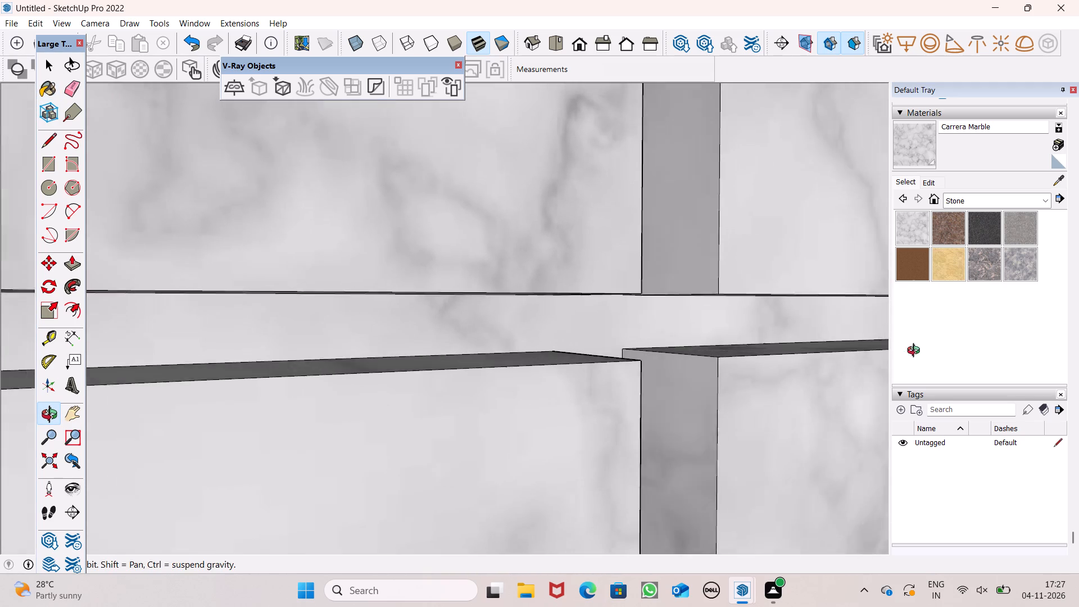
pyautogui.moveTo(916, 352); pyautogui.dragTo(917, 354, button='middle')
pyautogui.click(674, 232)
pyautogui.scroll(1, 731, 359)
pyautogui.moveTo(660, 305); pyautogui.dragTo(591, 218, button='middle')
pyautogui.scroll(1, 568, 206)
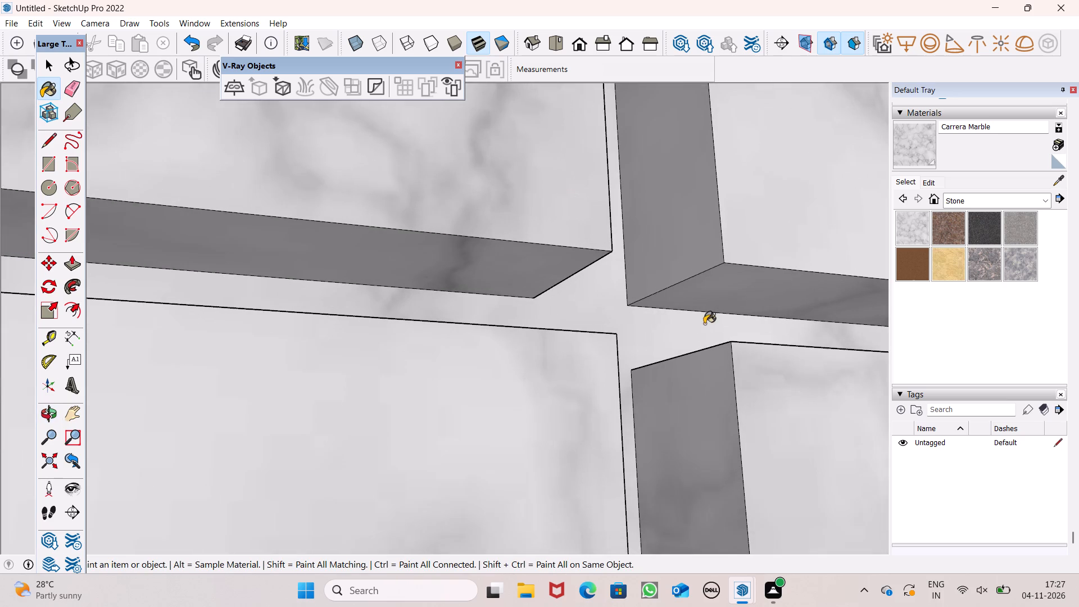
pyautogui.scroll(3, 704, 324)
pyautogui.click(708, 273)
pyautogui.moveTo(745, 457); pyautogui.dragTo(790, 591, button='middle')
pyautogui.scroll(1, 790, 591)
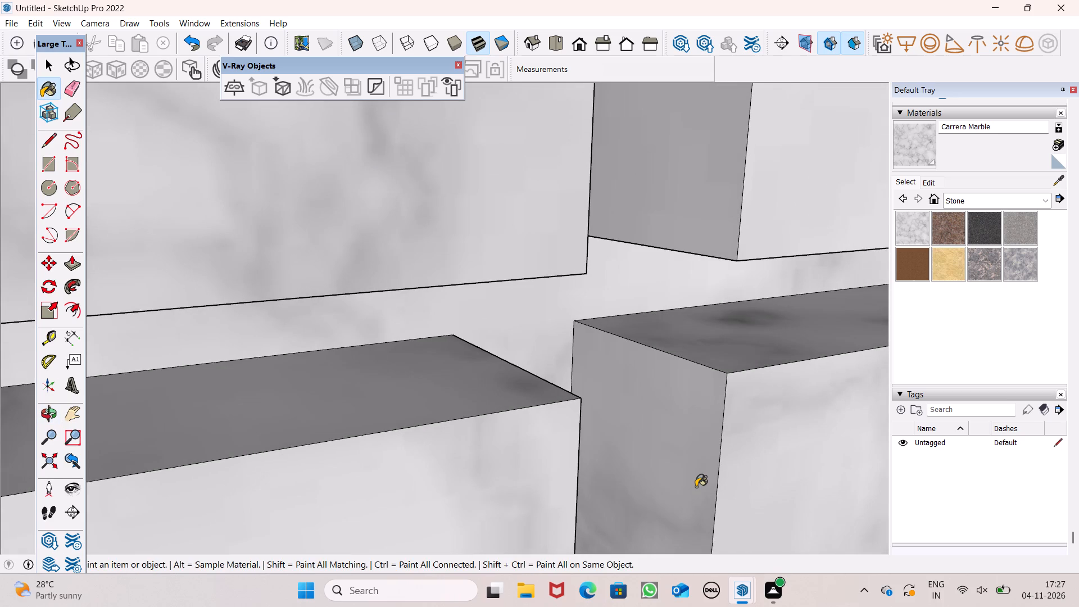
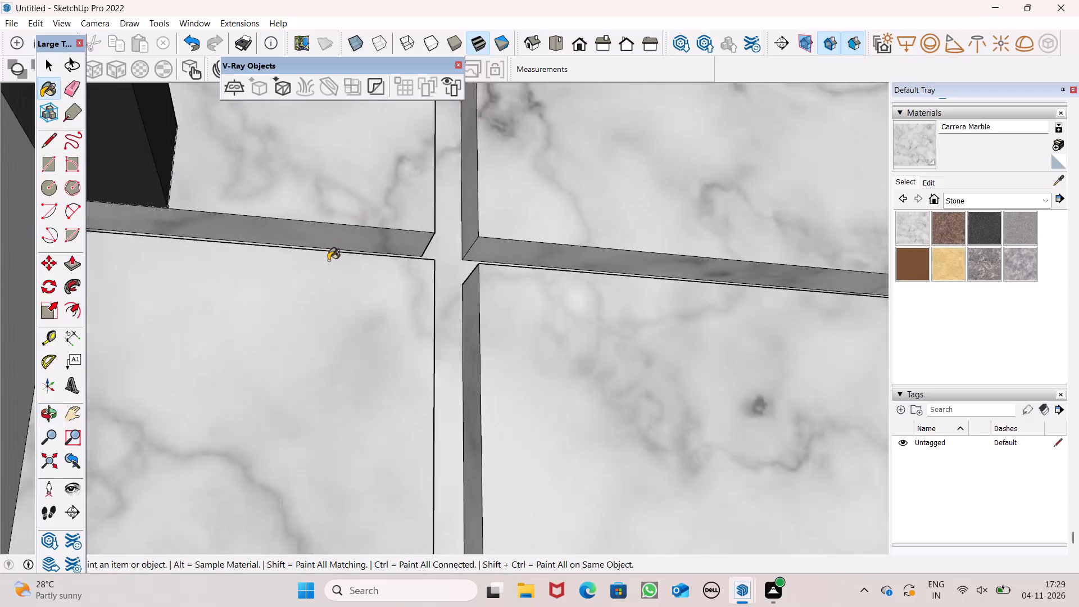
# Paint the unpainted end face of the upper horizontal wall groove, beside the projecting side wall, with Carrera Marble.
pyautogui.scroll(-4, 362, 253)
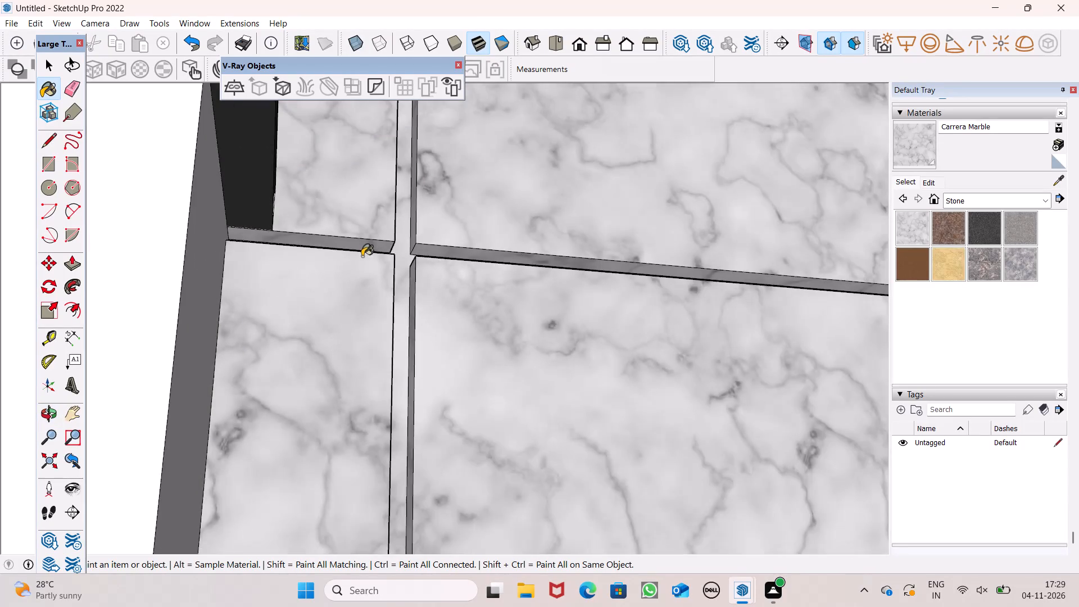
pyautogui.scroll(-11, 362, 247)
pyautogui.moveTo(483, 289); pyautogui.dragTo(320, 338, button='middle')
pyautogui.scroll(2, 348, 359)
pyautogui.scroll(-11, 315, 283)
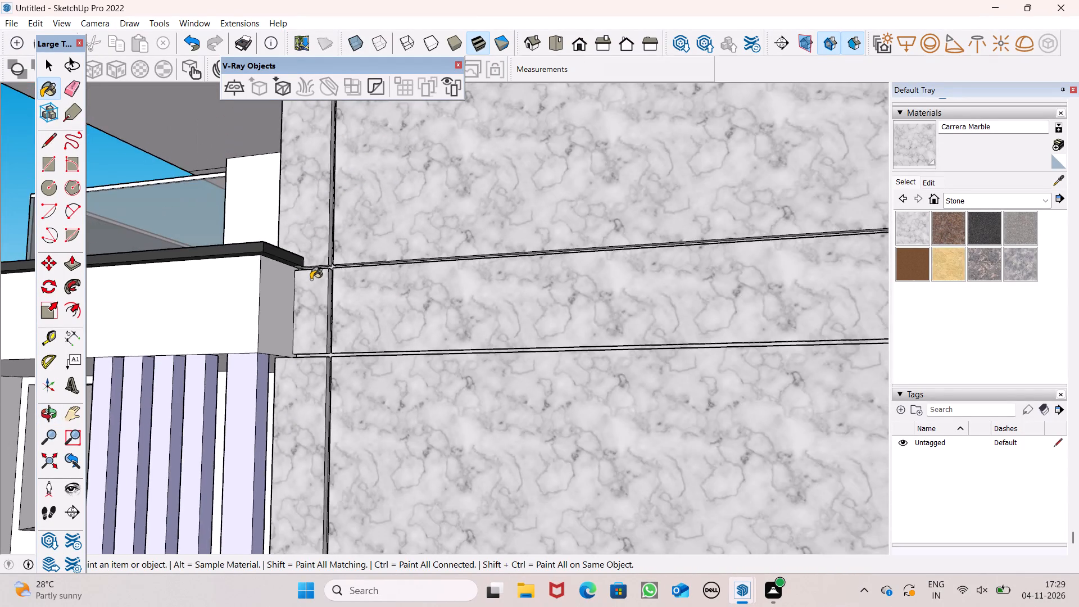
pyautogui.scroll(-2, 311, 279)
pyautogui.scroll(1, 311, 279)
pyautogui.scroll(9, 526, 322)
pyautogui.moveTo(595, 371); pyautogui.dragTo(745, 385, button='middle')
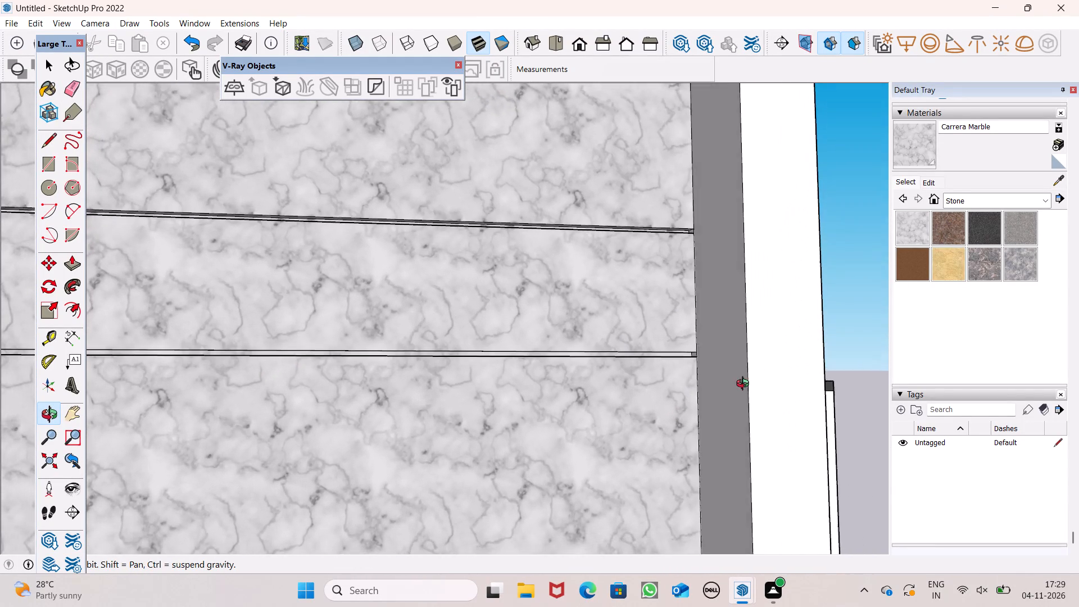
pyautogui.moveTo(745, 385); pyautogui.dragTo(795, 359, button='middle')
pyautogui.scroll(8, 675, 248)
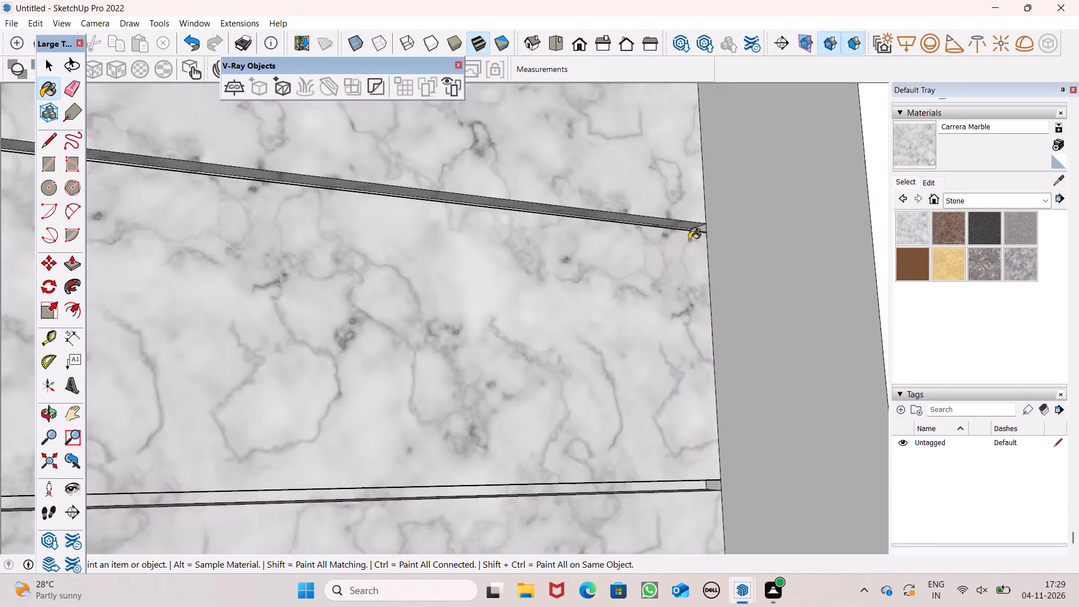
pyautogui.scroll(19, 689, 240)
pyautogui.middleClick(696, 239)
pyautogui.moveTo(713, 264); pyautogui.dragTo(723, 339, button='middle')
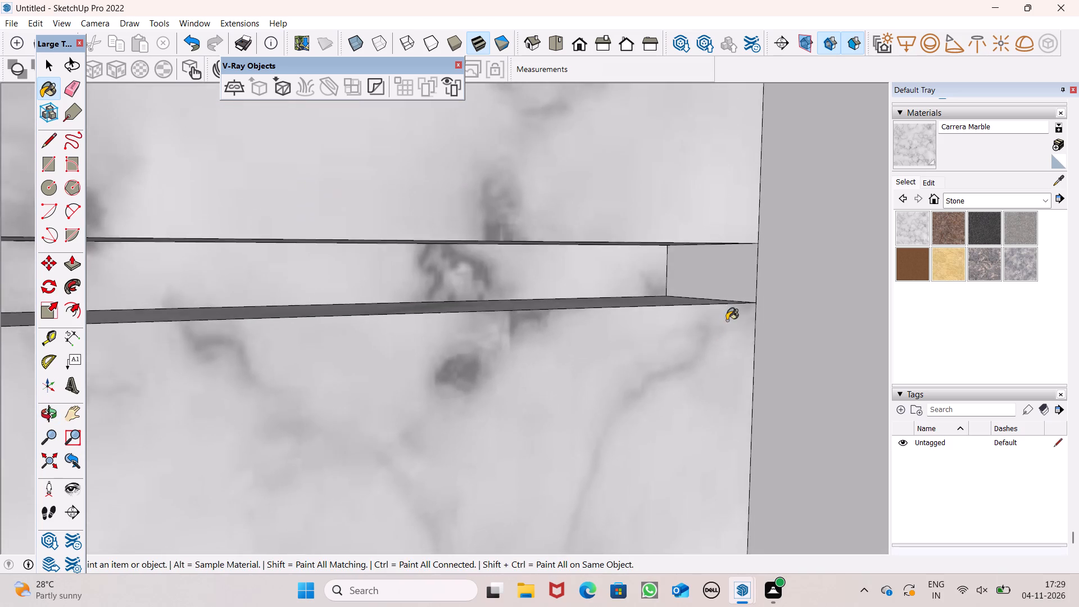
pyautogui.scroll(7, 723, 287)
pyautogui.click(719, 277)
pyautogui.scroll(-2, 672, 250)
pyautogui.click(602, 258)
pyautogui.click(703, 256)
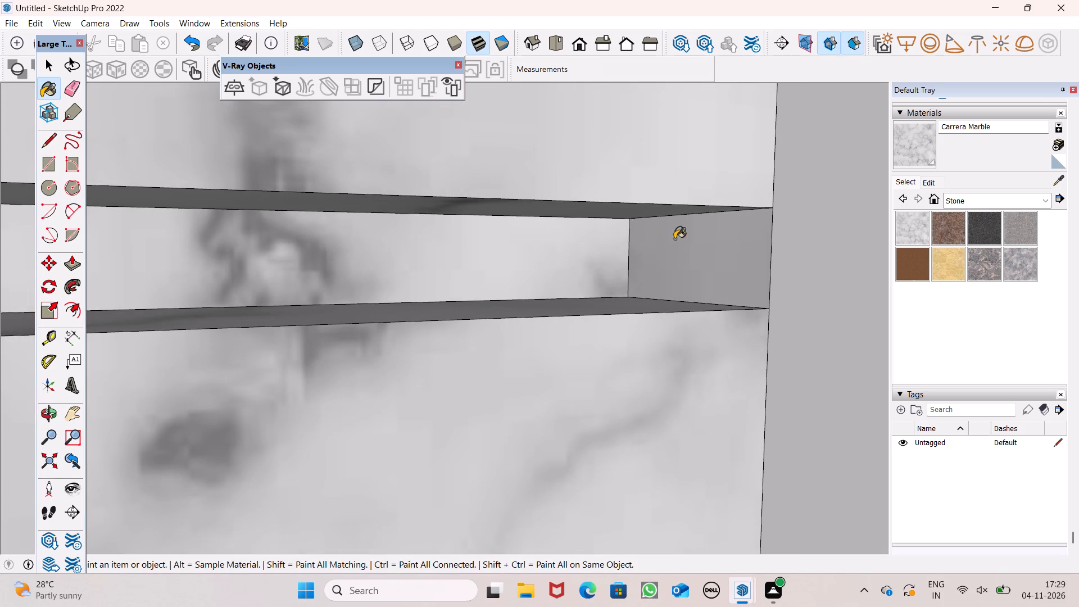
# Paint the end and inner faces of the second horizontal groove down, beside the projecting side wall, with Carrera Marble.
pyautogui.scroll(-6, 674, 238)
pyautogui.scroll(-14, 611, 191)
pyautogui.scroll(-9, 611, 170)
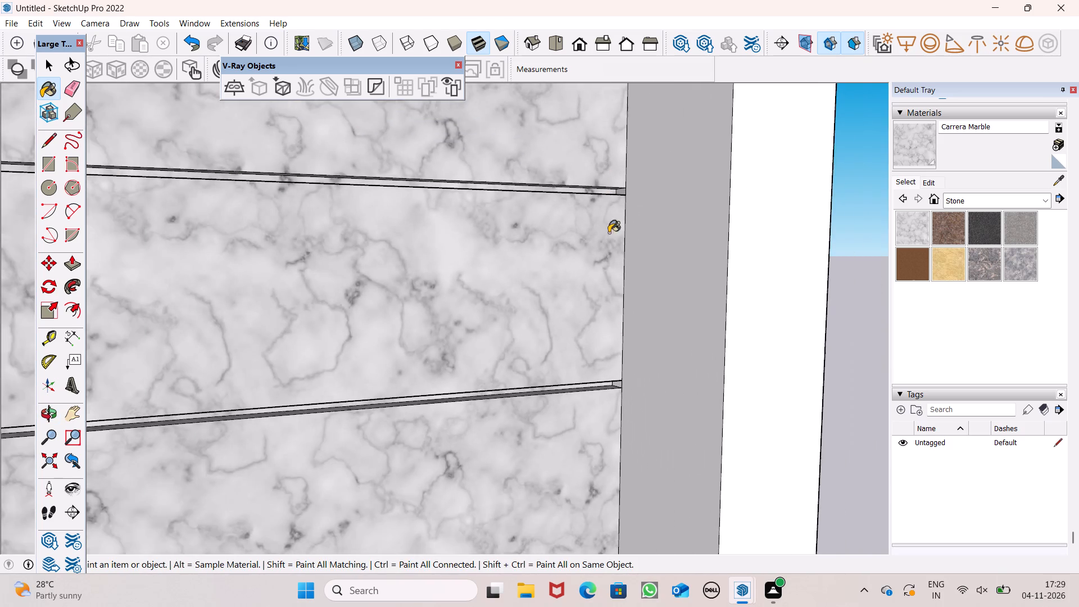
pyautogui.scroll(7, 622, 335)
pyautogui.scroll(14, 613, 412)
pyautogui.click(604, 363)
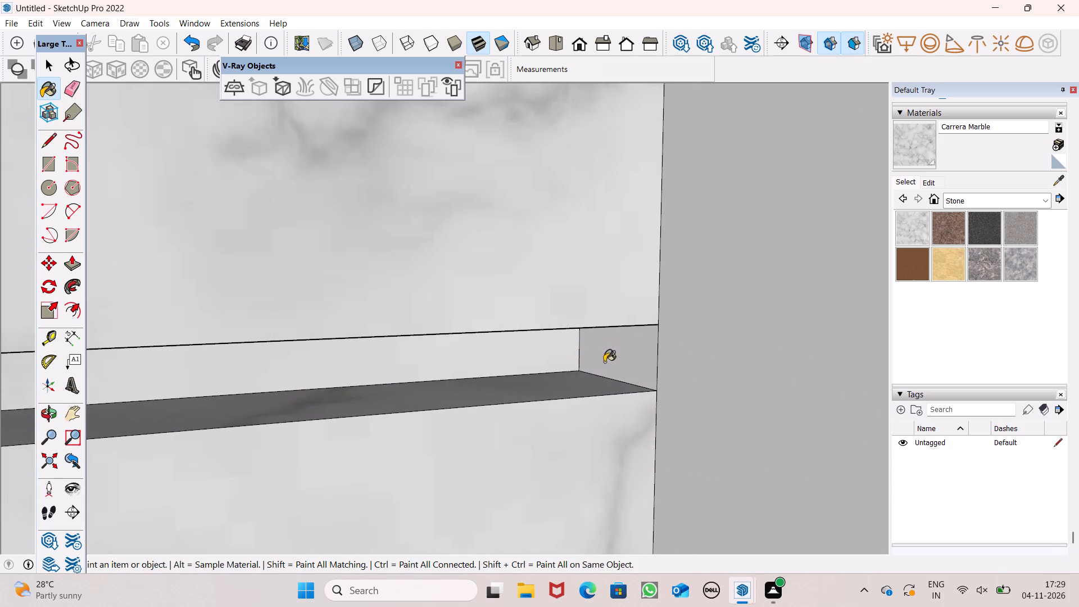
pyautogui.moveTo(582, 379); pyautogui.dragTo(554, 327, button='middle')
pyautogui.scroll(1, 556, 328)
pyautogui.click(554, 327)
pyautogui.scroll(2, 606, 342)
pyautogui.moveTo(606, 342); pyautogui.dragTo(582, 307, button='middle')
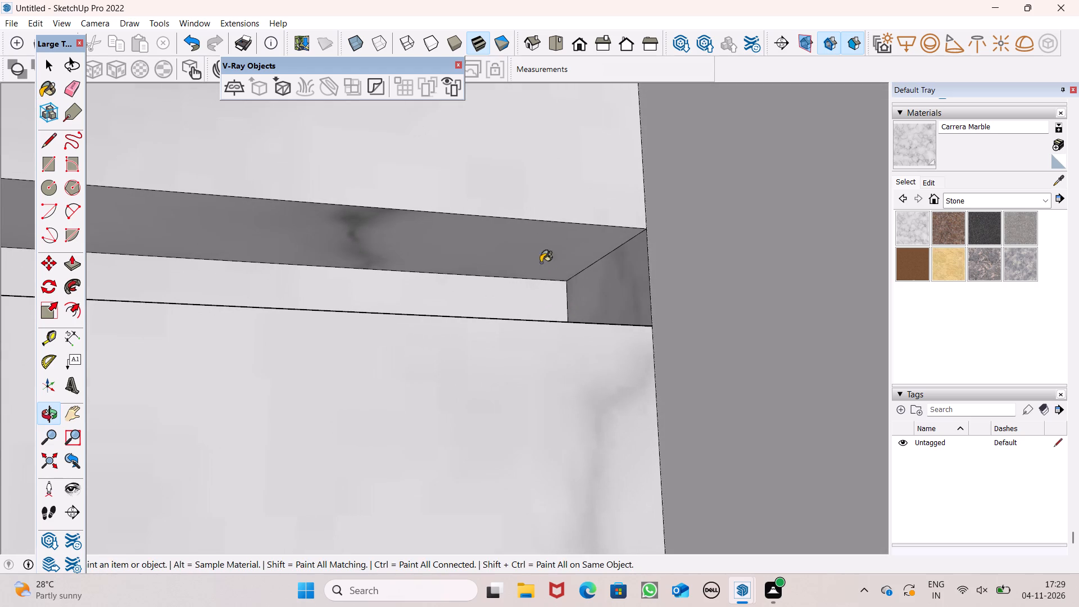
pyautogui.click(519, 233)
pyautogui.moveTo(570, 345); pyautogui.dragTo(578, 450, button='middle')
pyautogui.scroll(1, 577, 449)
pyautogui.click(532, 350)
# Paint the end and inner faces of the third horizontal groove down, beside the projecting side wall, with Carrera Marble.
pyautogui.scroll(-8, 539, 318)
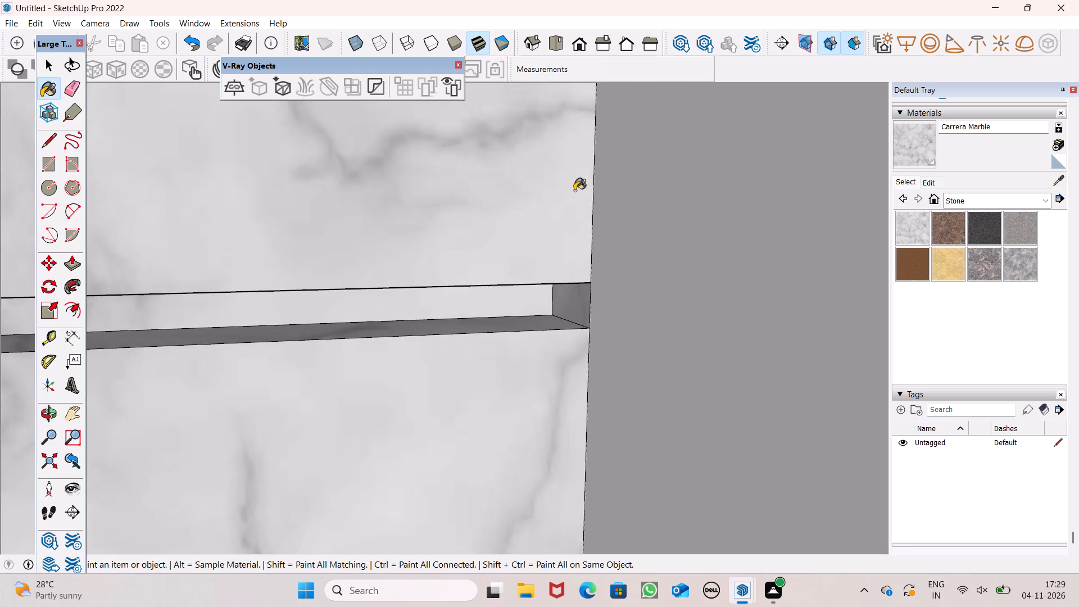
pyautogui.scroll(-15, 574, 191)
pyautogui.scroll(-7, 568, 256)
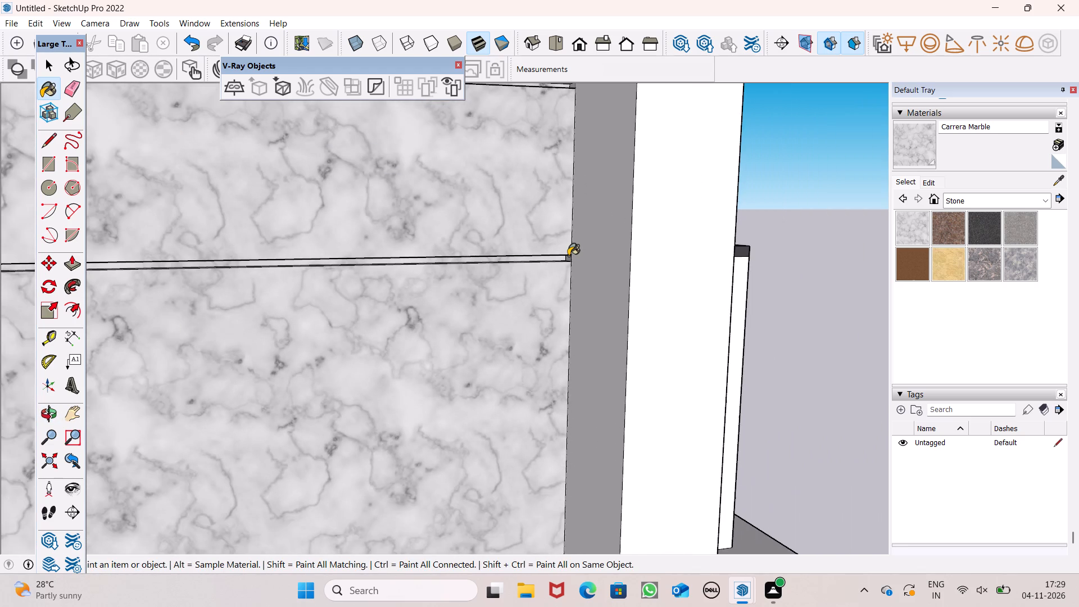
pyautogui.scroll(-7, 568, 256)
pyautogui.scroll(8, 513, 487)
pyautogui.scroll(5, 590, 460)
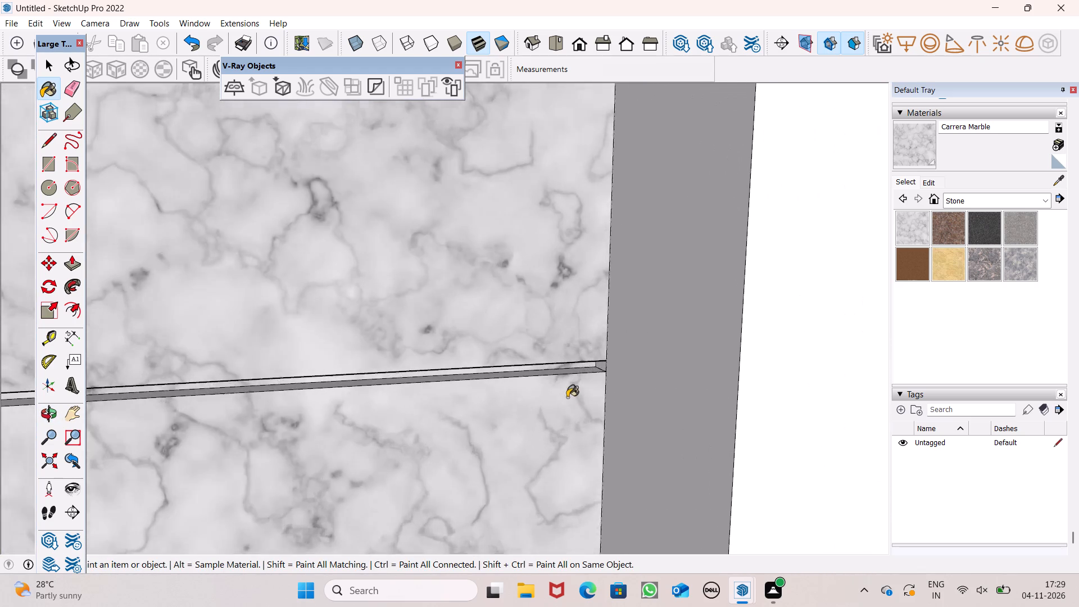
pyautogui.scroll(6, 567, 397)
pyautogui.scroll(13, 645, 353)
pyautogui.click(619, 340)
pyautogui.moveTo(585, 366); pyautogui.dragTo(575, 358)
pyautogui.moveTo(539, 329); pyautogui.dragTo(539, 320)
pyautogui.moveTo(535, 318); pyautogui.dragTo(534, 328)
pyautogui.moveTo(540, 377); pyautogui.dragTo(545, 375)
pyautogui.click(606, 330)
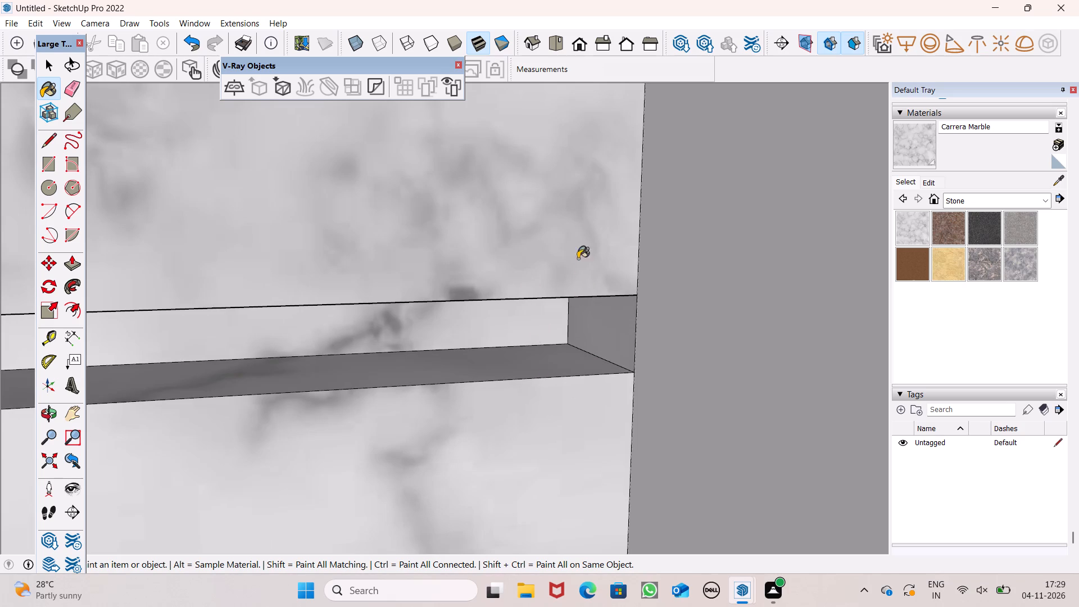
# Paint the end and inner faces of the fourth horizontal groove down, beside the projecting side wall, with Carrera Marble.
pyautogui.scroll(-6, 586, 209)
pyautogui.scroll(1, 586, 209)
pyautogui.scroll(-7, 586, 209)
pyautogui.scroll(-14, 587, 199)
pyautogui.scroll(2, 563, 358)
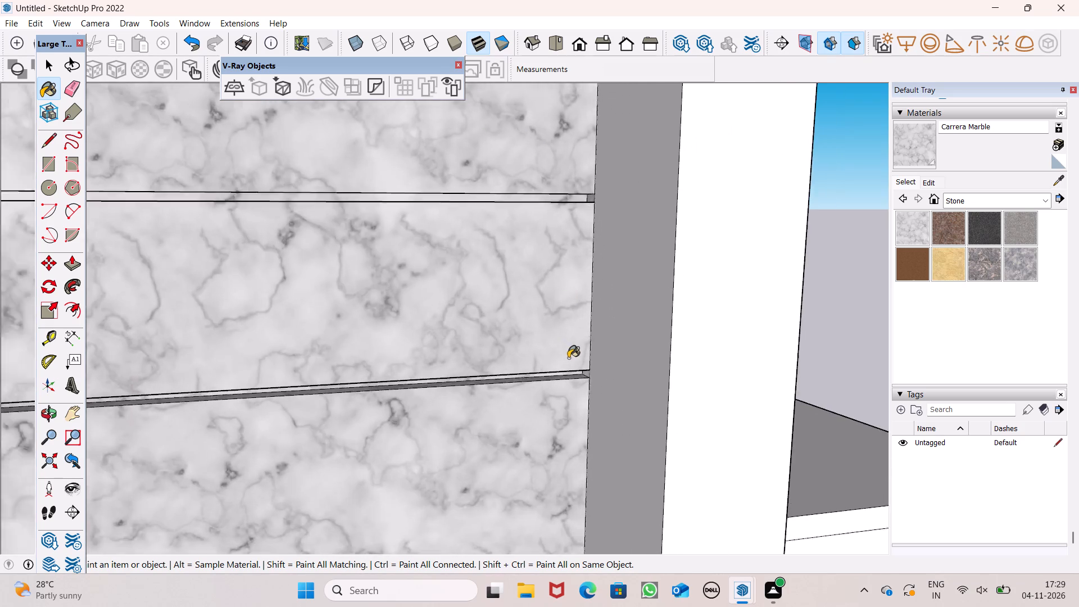
pyautogui.scroll(13, 568, 358)
pyautogui.scroll(-1, 585, 369)
pyautogui.scroll(6, 585, 357)
pyautogui.click(588, 352)
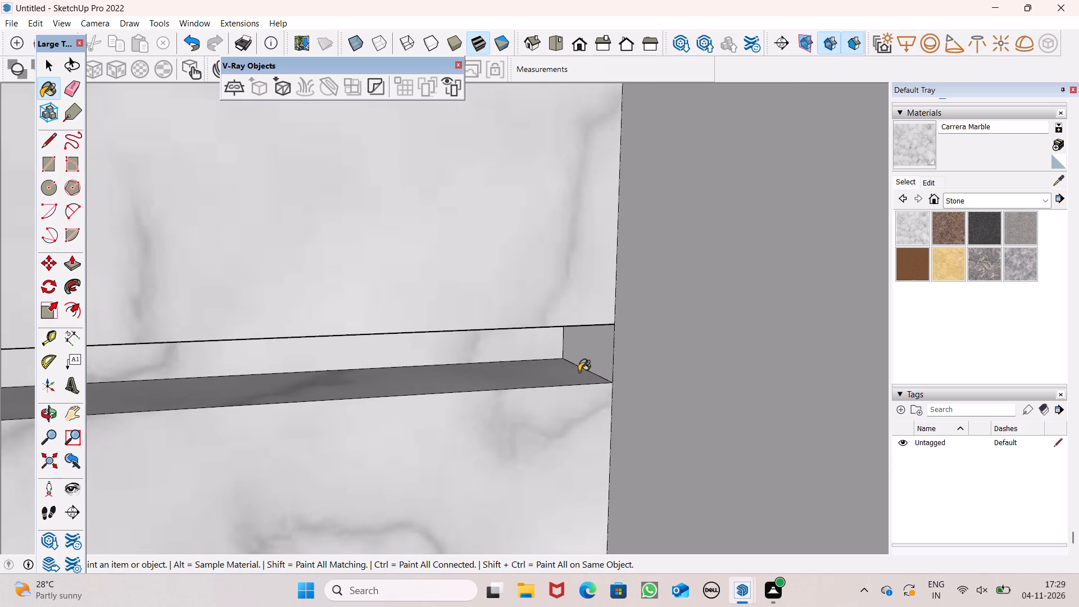
pyautogui.click(579, 372)
pyautogui.moveTo(573, 377); pyautogui.dragTo(481, 258, button='middle')
pyautogui.scroll(2, 481, 258)
pyautogui.moveTo(523, 317); pyautogui.dragTo(520, 329)
pyautogui.click(519, 356)
pyautogui.scroll(-4, 564, 318)
# Paint the small face at the bottom of the vertical wall groove, just above the ledge, with Carrera Marble.
pyautogui.moveTo(587, 344); pyautogui.dragTo(702, 495, button='middle')
pyautogui.scroll(-7, 641, 296)
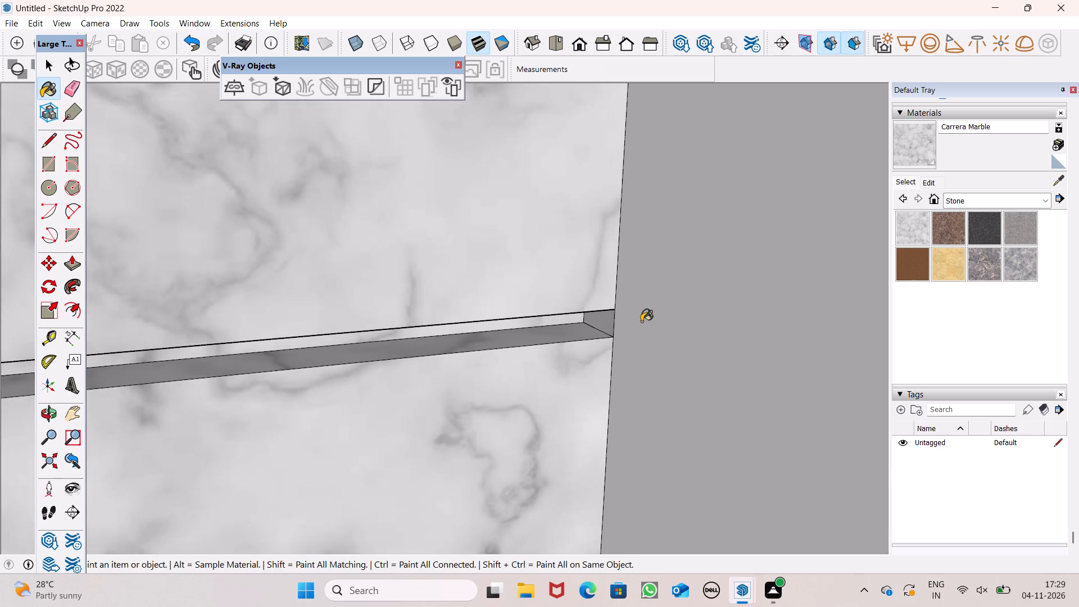
pyautogui.scroll(-8, 643, 280)
pyautogui.scroll(1, 646, 278)
pyautogui.scroll(-12, 649, 279)
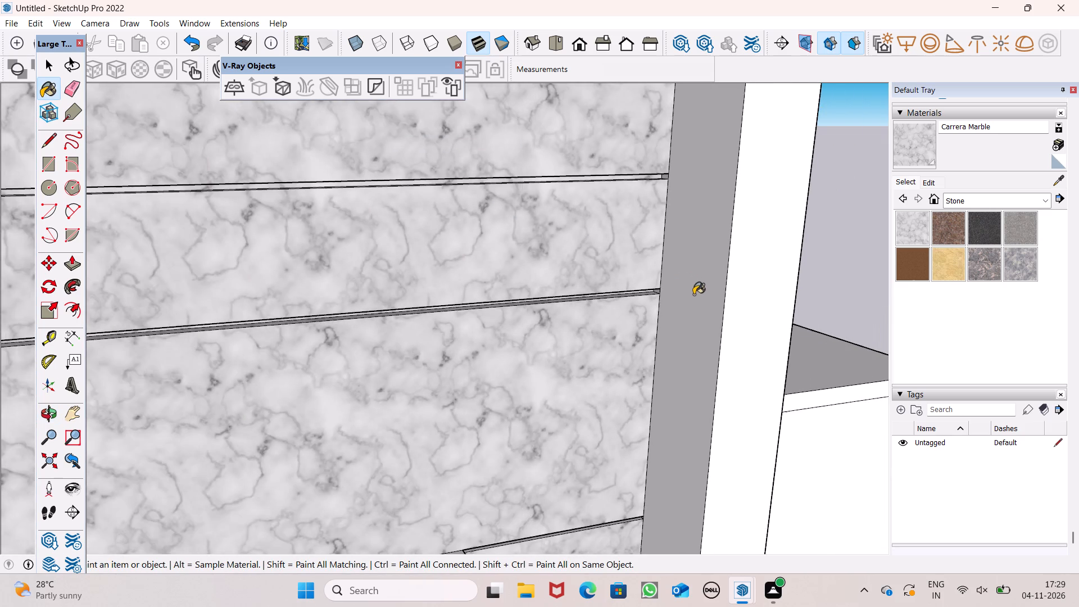
pyautogui.scroll(-11, 694, 295)
pyautogui.scroll(7, 503, 351)
pyautogui.moveTo(387, 384); pyautogui.dragTo(392, 389, button='middle')
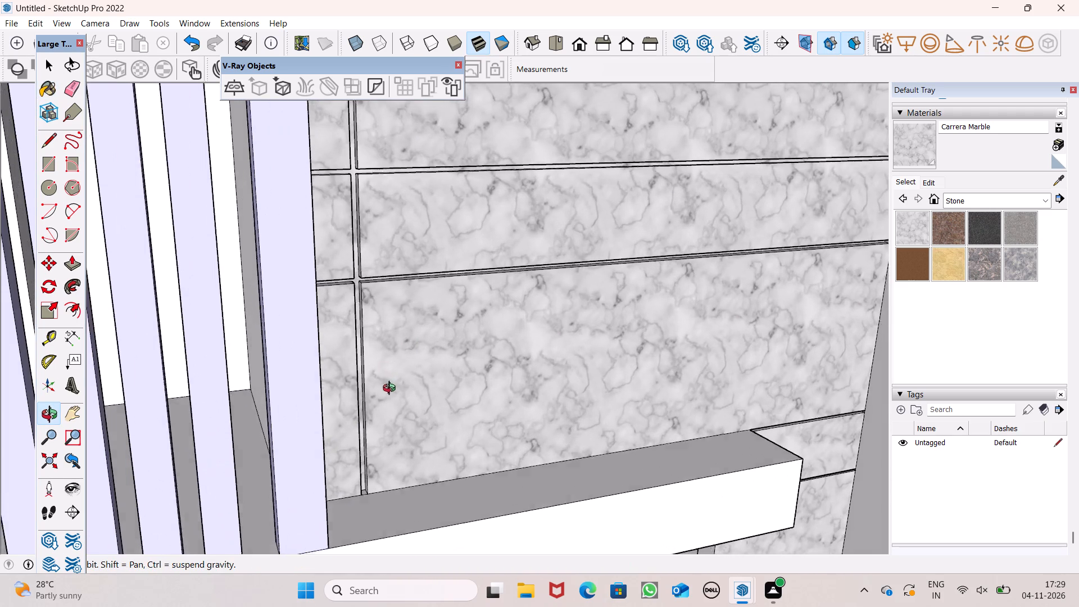
pyautogui.moveTo(392, 389); pyautogui.dragTo(323, 517, button='middle')
pyautogui.scroll(8, 342, 496)
pyautogui.middleClick(348, 488)
pyautogui.scroll(6, 331, 508)
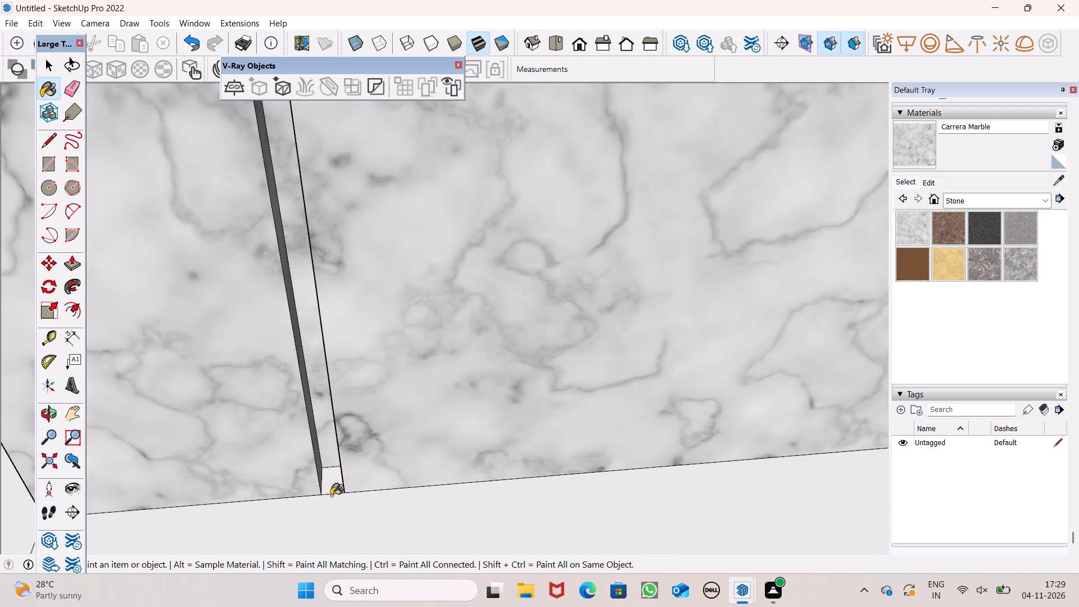
pyautogui.click(336, 488)
# Paint the white face of the short horizontal groove between the vertical groove and the slats with Carrera Marble.
pyautogui.scroll(-14, 390, 428)
pyautogui.moveTo(388, 451); pyautogui.dragTo(270, 419, button='middle')
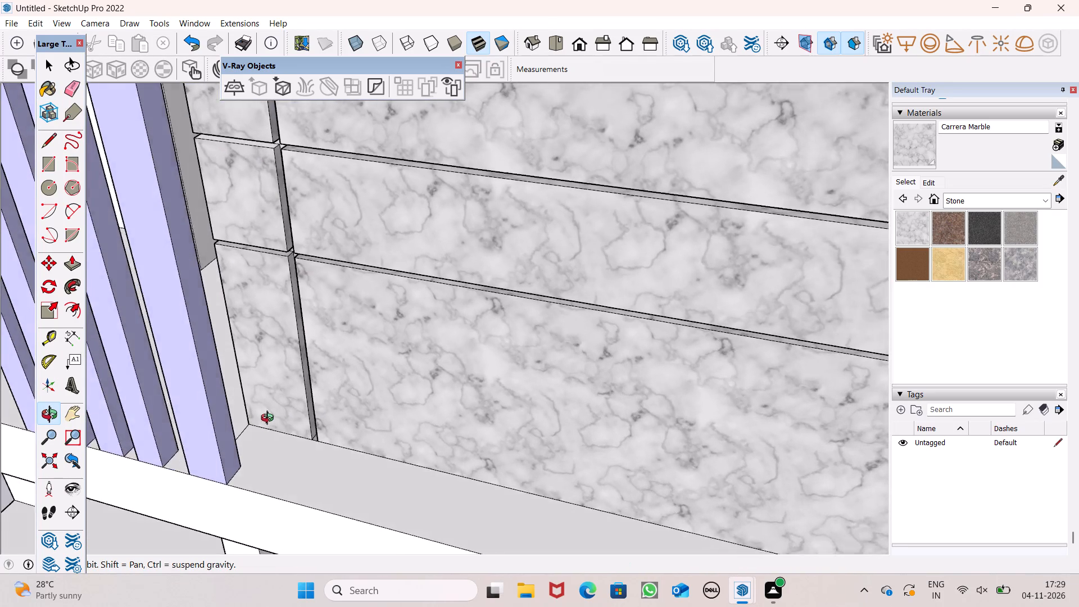
pyautogui.moveTo(270, 419); pyautogui.dragTo(330, 465, button='middle')
pyautogui.scroll(12, 250, 246)
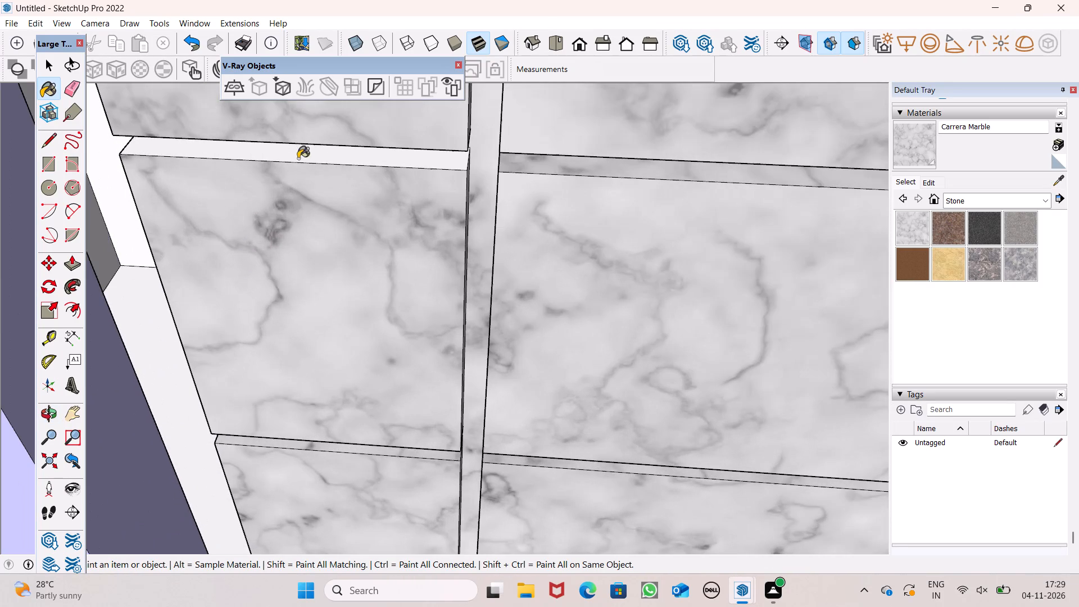
pyautogui.click(313, 157)
# Paint the side face at the marble wall's corner behind the slats with Carrera Marble.
pyautogui.scroll(-6, 379, 198)
pyautogui.moveTo(388, 275); pyautogui.dragTo(837, 162, button='middle')
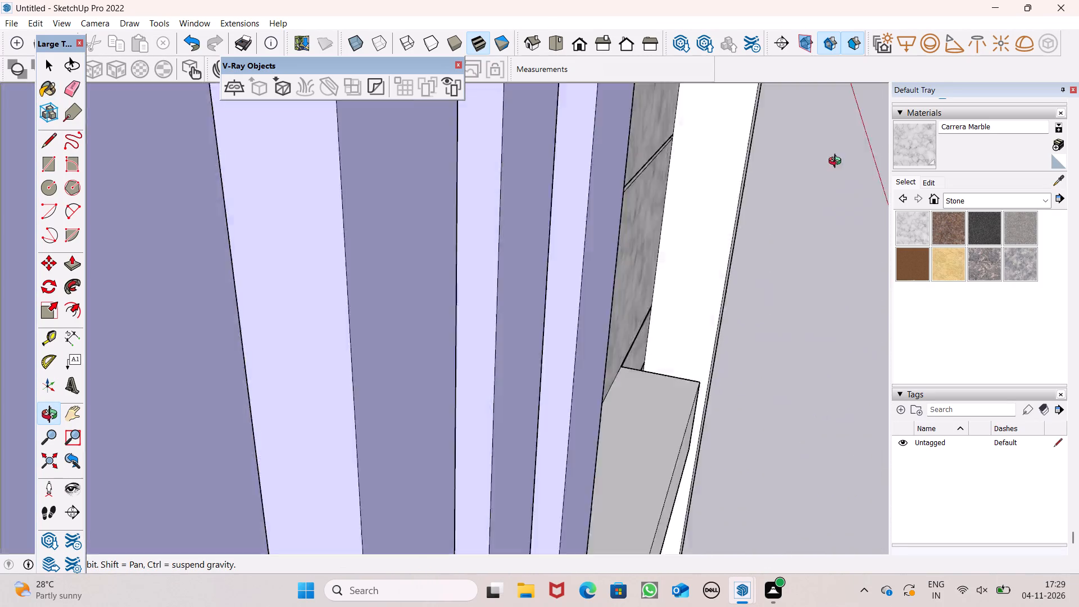
pyautogui.moveTo(837, 162); pyautogui.dragTo(847, 161, button='middle')
pyautogui.click(379, 275)
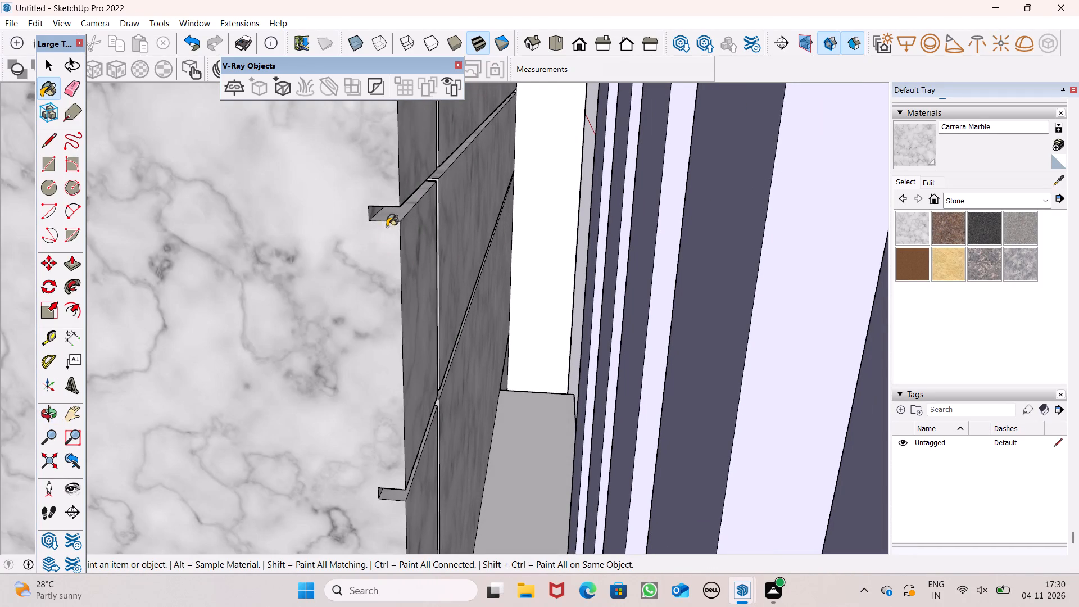
# Paint the vertical groove's inner faces around its junction with the horizontal groove near the slats with Carrera Marble.
pyautogui.moveTo(446, 357); pyautogui.dragTo(83, 311, button='middle')
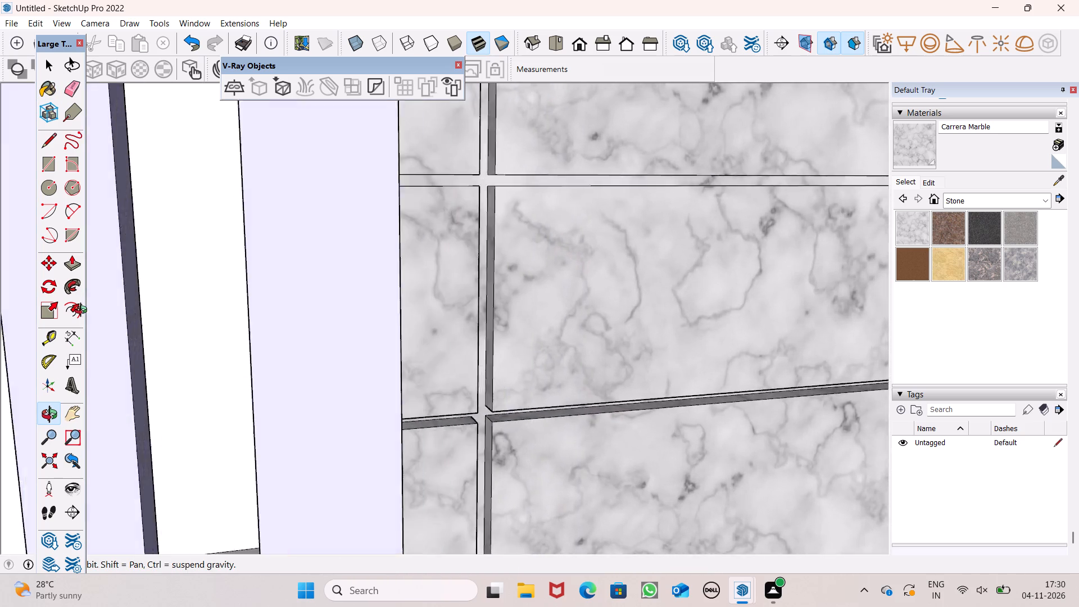
pyautogui.moveTo(83, 311); pyautogui.dragTo(442, 347, button='middle')
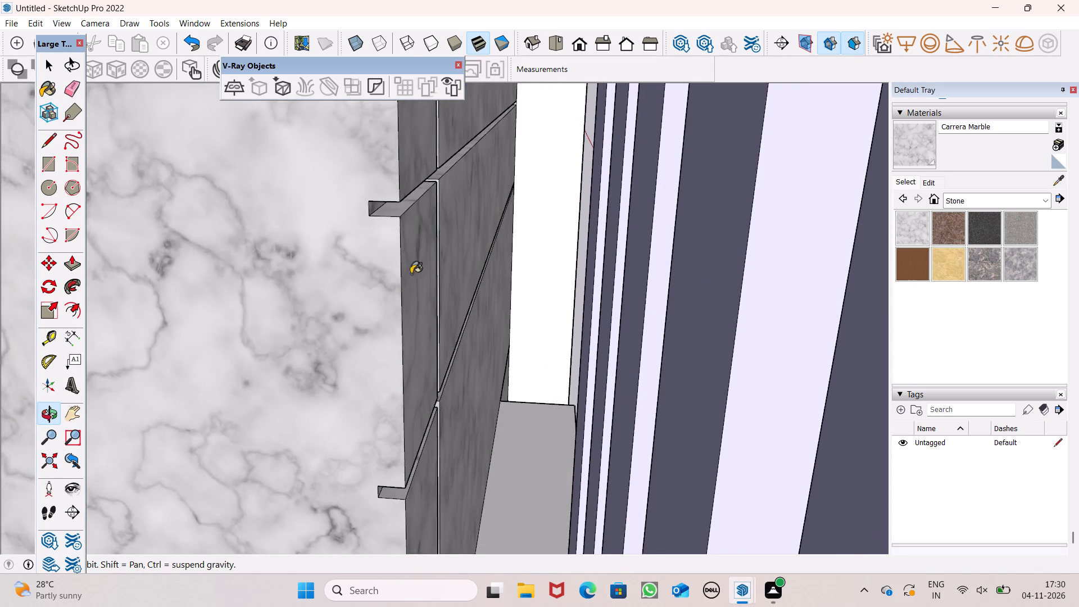
pyautogui.scroll(6, 416, 241)
pyautogui.scroll(7, 393, 166)
pyautogui.scroll(8, 456, 190)
pyautogui.moveTo(479, 218); pyautogui.dragTo(263, 273, button='middle')
pyautogui.click(509, 246)
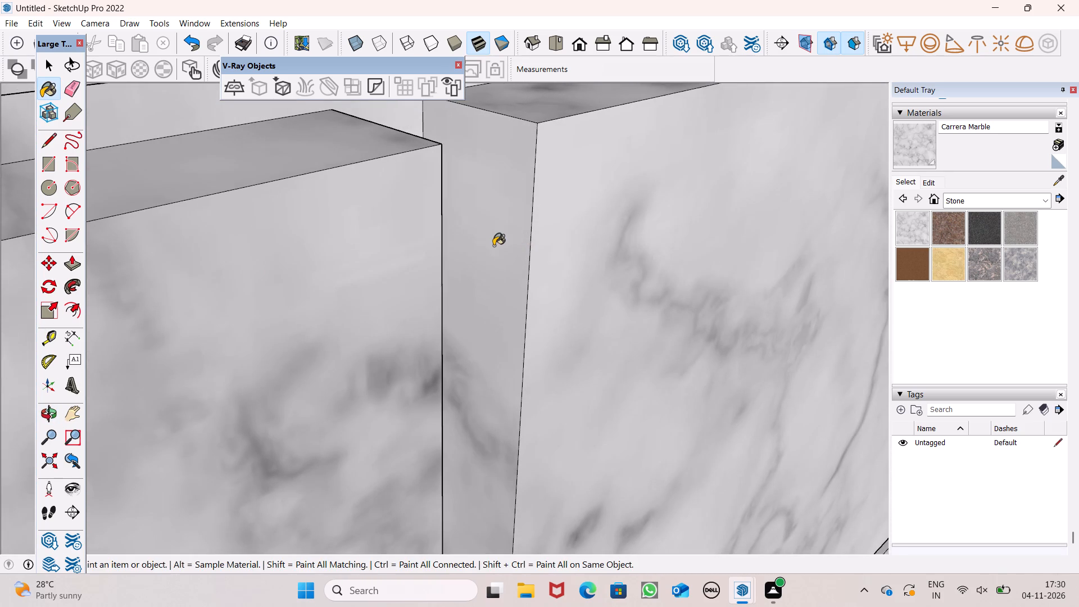
pyautogui.scroll(-5, 493, 243)
pyautogui.moveTo(424, 280); pyautogui.dragTo(506, 120, button='middle')
pyautogui.click(472, 126)
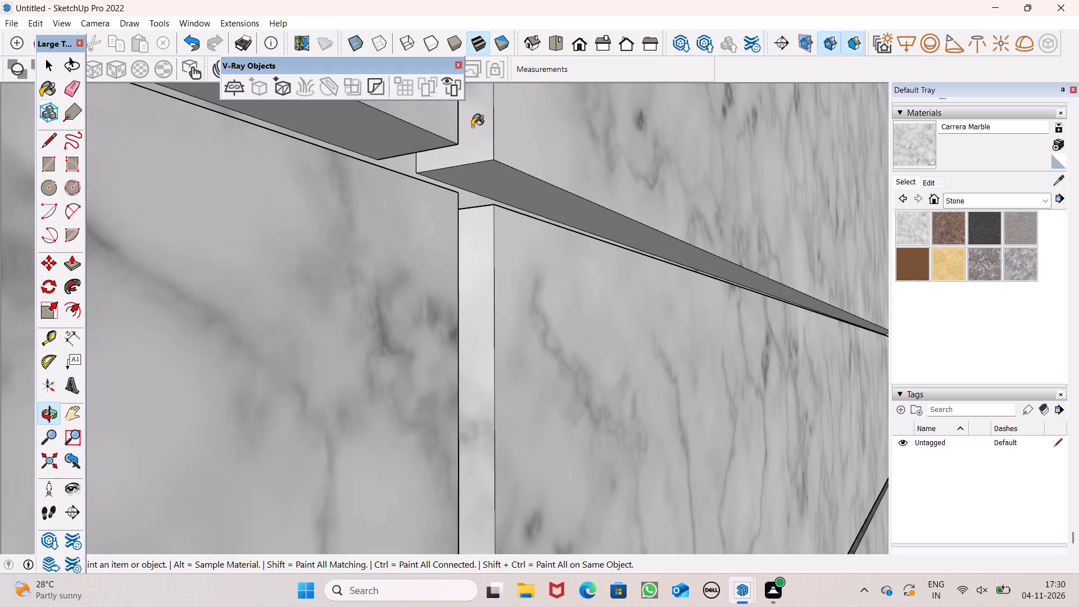
# Examine the wall's grooves and panel edges beside the slats for faces still without the marble material.
pyautogui.scroll(-4, 480, 219)
pyautogui.moveTo(657, 232); pyautogui.dragTo(387, 233, button='middle')
pyautogui.scroll(-6, 489, 216)
pyautogui.moveTo(522, 259); pyautogui.dragTo(445, 325, button='middle')
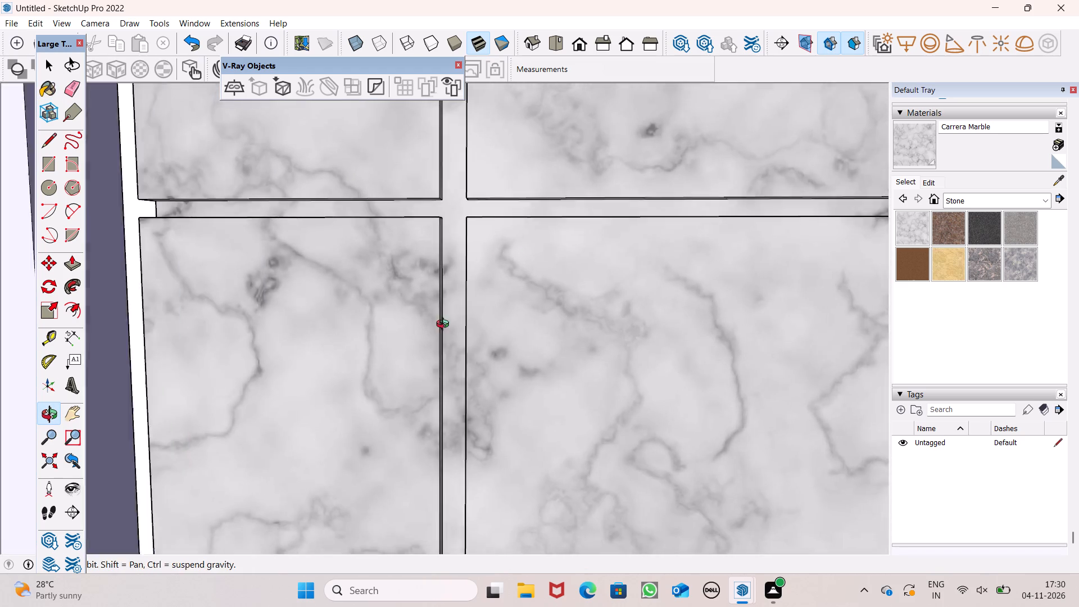
pyautogui.moveTo(445, 325); pyautogui.dragTo(402, 346, button='middle')
pyautogui.scroll(-10, 450, 256)
pyautogui.moveTo(499, 277); pyautogui.dragTo(410, 266, button='middle')
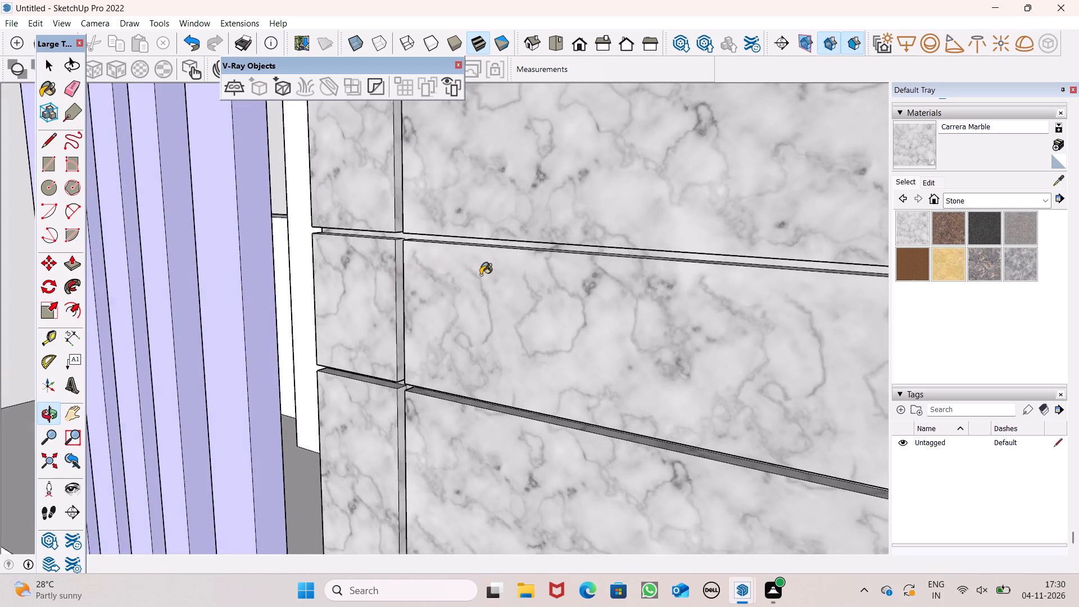
pyautogui.scroll(-3, 480, 275)
pyautogui.moveTo(486, 312); pyautogui.dragTo(515, 243, button='middle')
pyautogui.scroll(4, 506, 255)
pyautogui.scroll(-2, 520, 237)
pyautogui.moveTo(507, 275); pyautogui.dragTo(507, 229, button='middle')
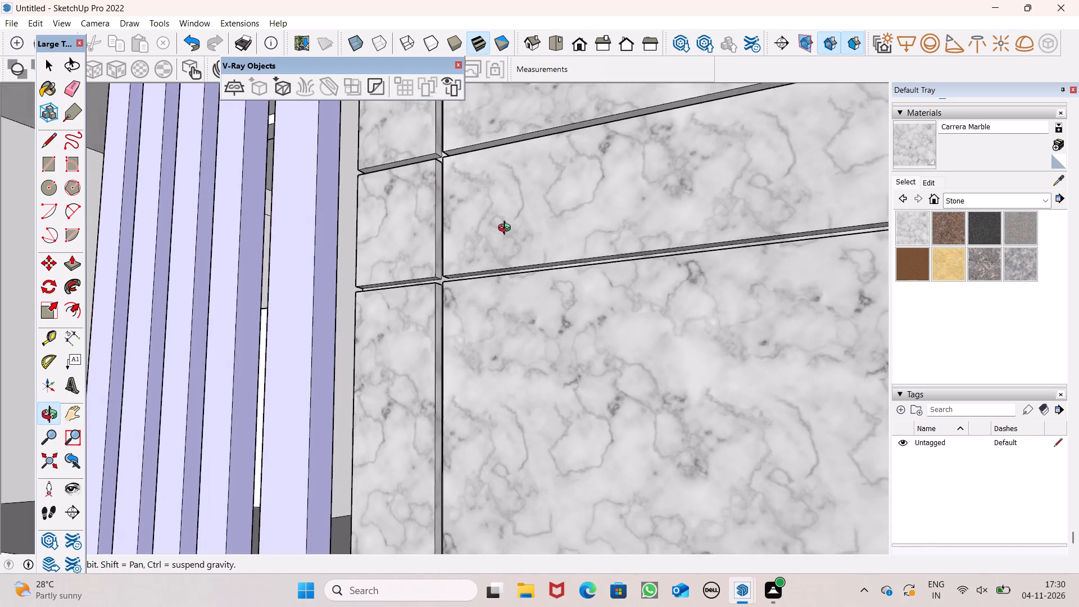
pyautogui.moveTo(507, 229); pyautogui.dragTo(511, 239, button='middle')
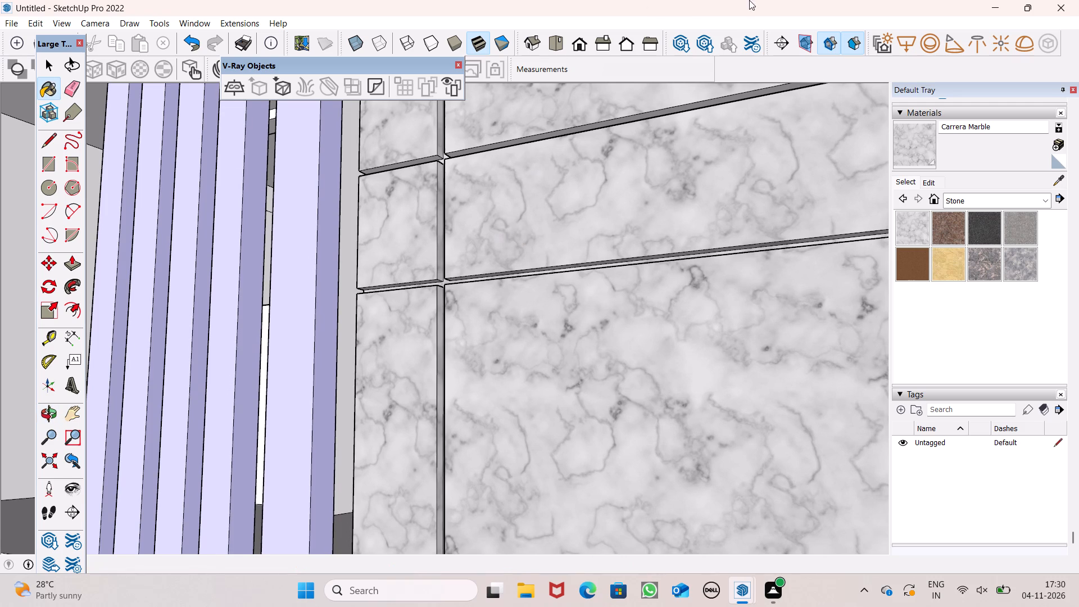
pyautogui.scroll(-4, 539, 173)
pyautogui.moveTo(519, 178); pyautogui.dragTo(538, 291, button='middle')
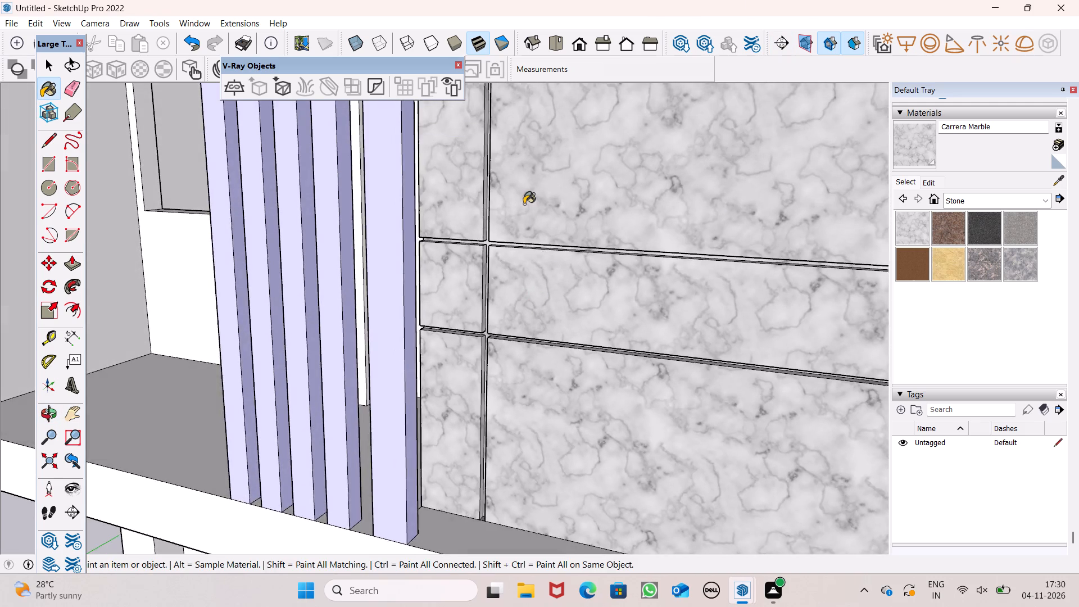
pyautogui.scroll(1, 524, 204)
pyautogui.scroll(-4, 524, 204)
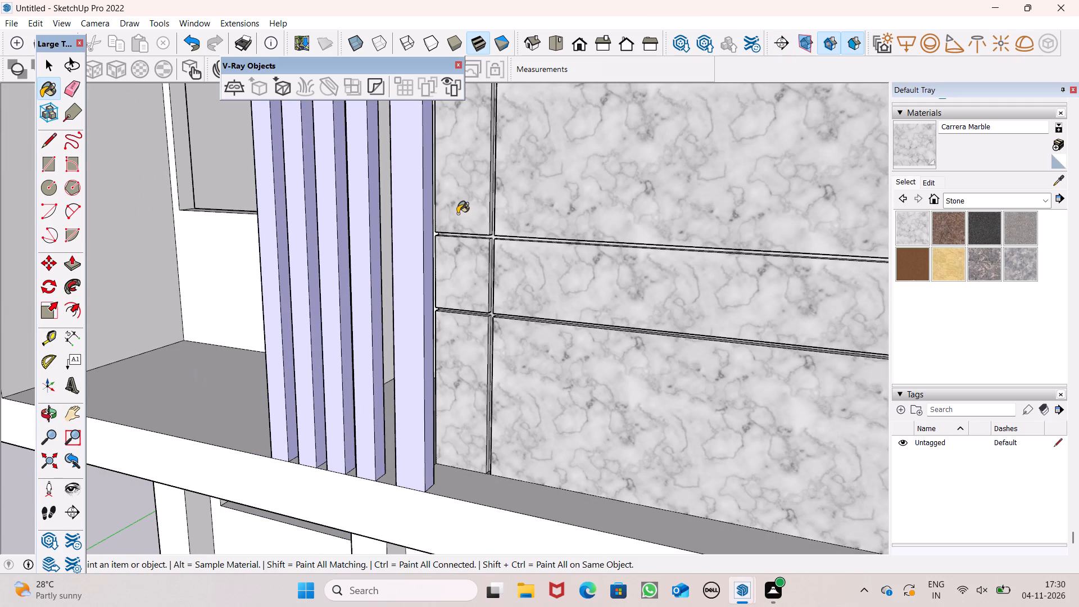
pyautogui.scroll(-4, 455, 218)
pyautogui.moveTo(461, 262); pyautogui.dragTo(634, 456, button='middle')
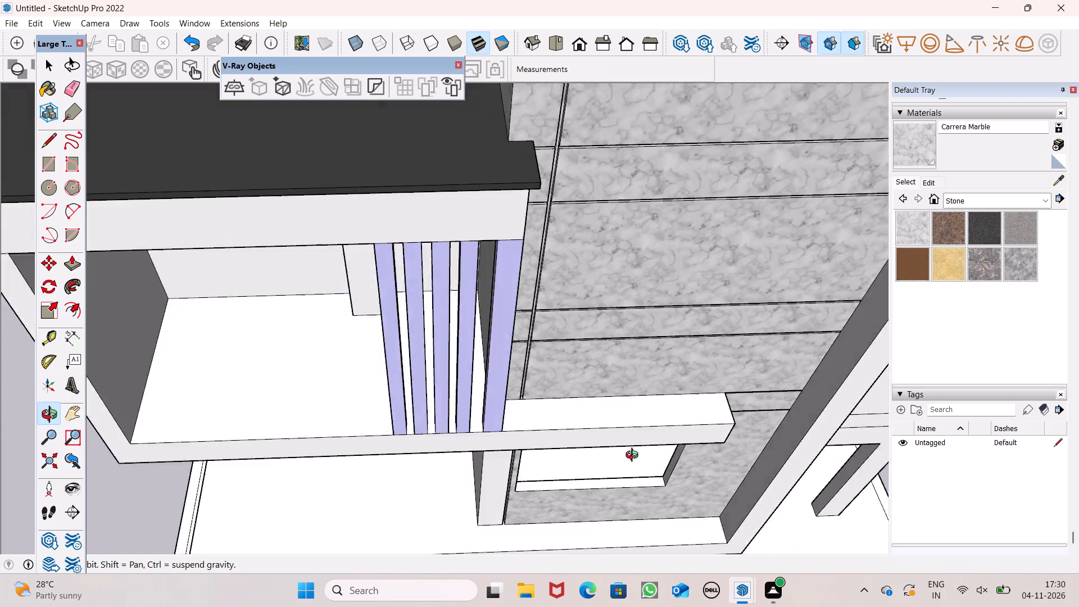
pyautogui.moveTo(634, 456); pyautogui.dragTo(609, 340, button='middle')
pyautogui.scroll(7, 541, 256)
pyautogui.moveTo(507, 258); pyautogui.dragTo(541, 227, button='middle')
pyautogui.scroll(8, 542, 238)
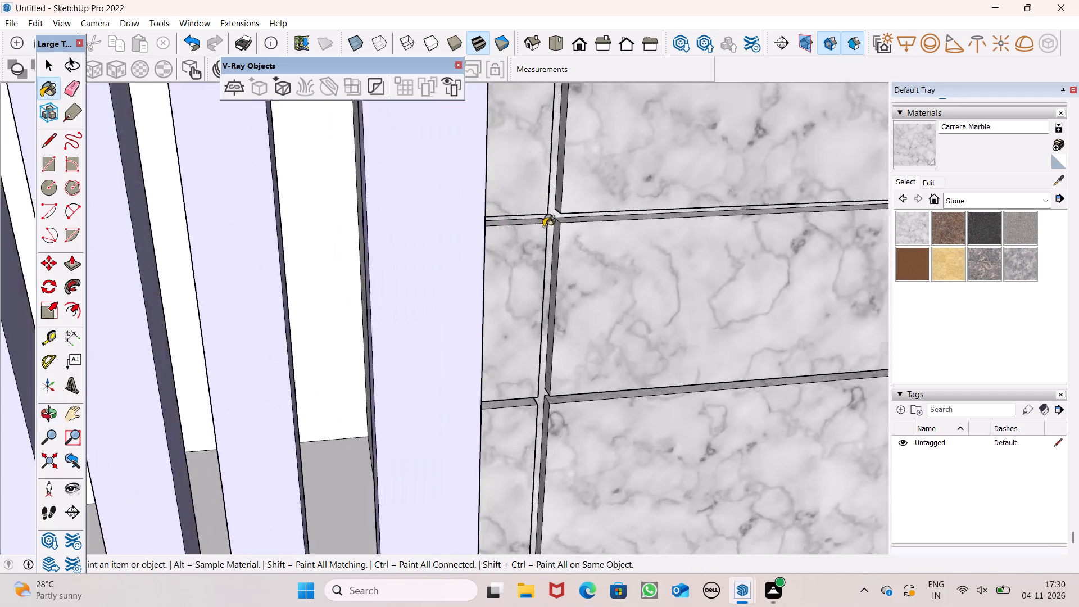
# Paint the marble wall's corner side face beside the groove notch behind the slats with Carrera Marble.
pyautogui.scroll(1, 543, 227)
pyautogui.moveTo(473, 237); pyautogui.dragTo(598, 221, button='middle')
pyautogui.scroll(1, 598, 221)
pyautogui.scroll(6, 422, 251)
pyautogui.click(291, 248)
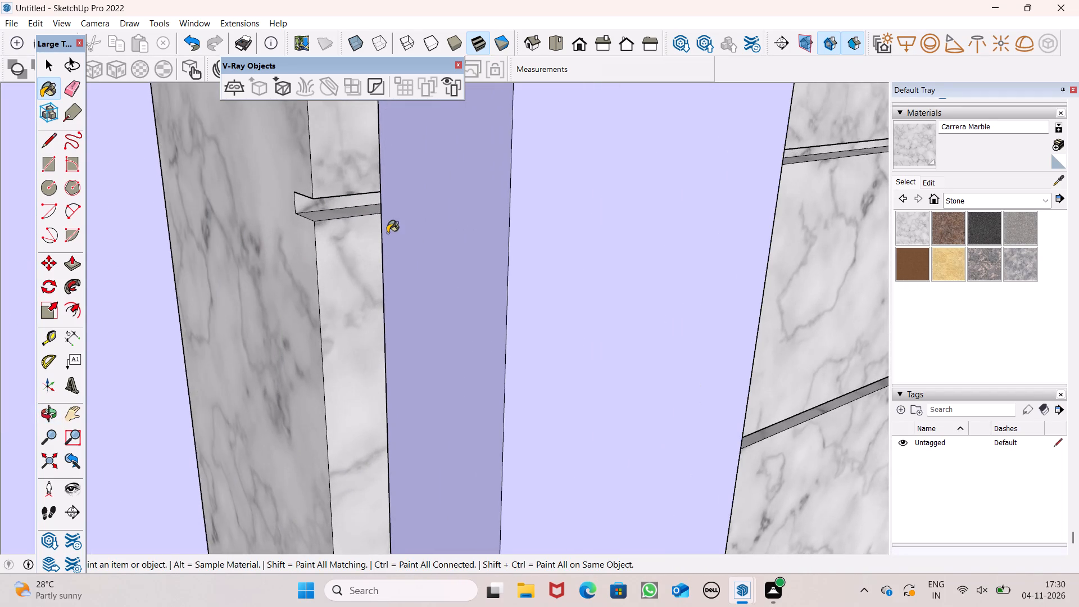
pyautogui.moveTo(388, 232); pyautogui.dragTo(316, 241, button='middle')
pyautogui.scroll(1, 320, 241)
pyautogui.scroll(-4, 690, 178)
pyautogui.scroll(-4, 746, 225)
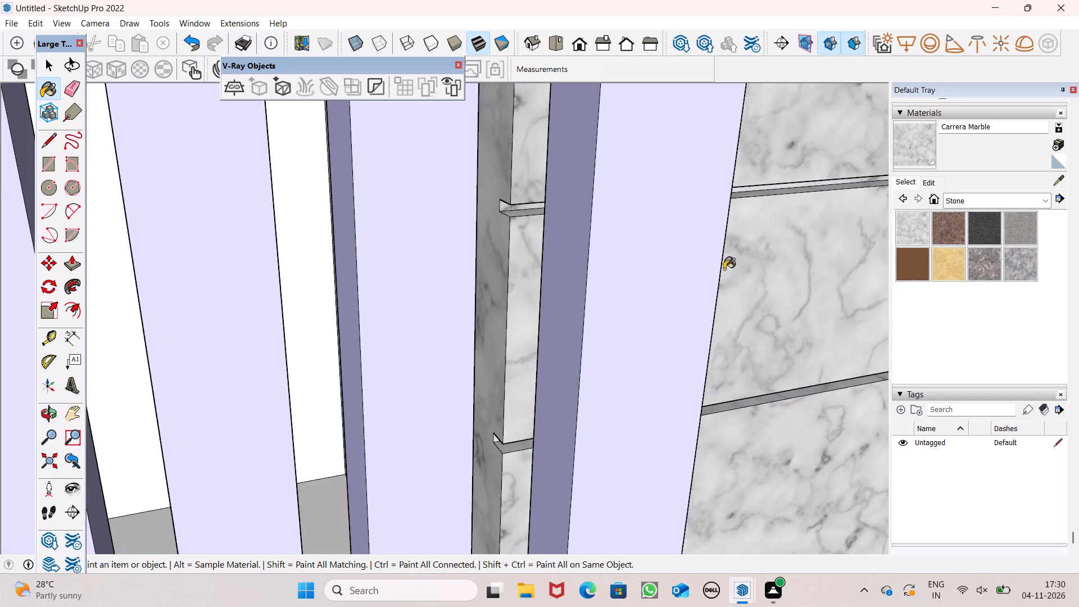
# Paint the recessed back faces of the horizontal and vertical grooves around their junction near the slats with Carrera Marble.
pyautogui.moveTo(724, 269); pyautogui.dragTo(536, 284, button='middle')
pyautogui.scroll(-6, 546, 211)
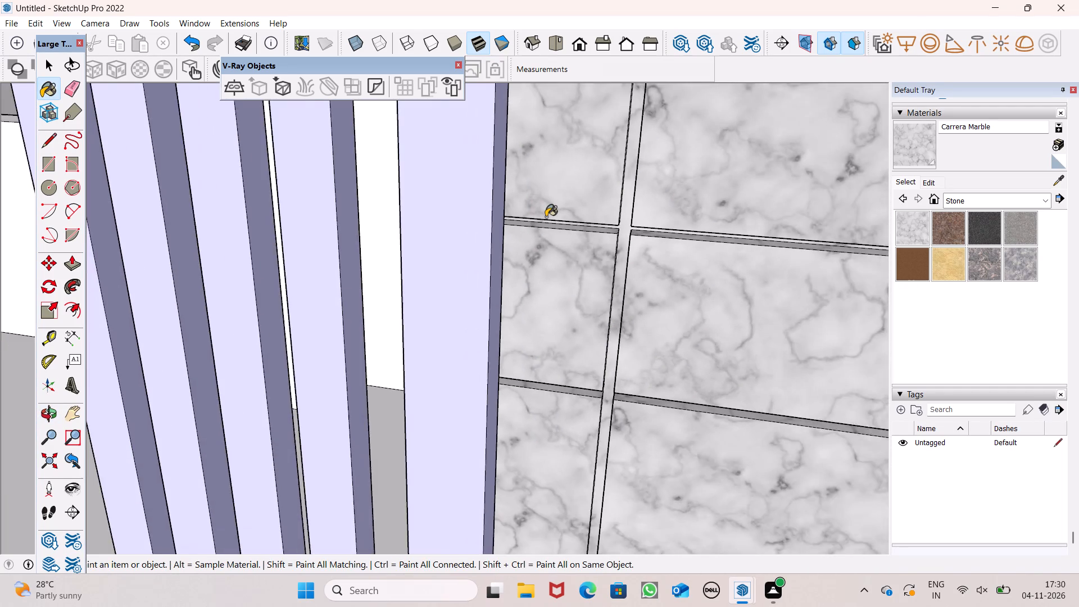
pyautogui.scroll(-9, 546, 219)
pyautogui.moveTo(651, 248); pyautogui.dragTo(480, 274, button='middle')
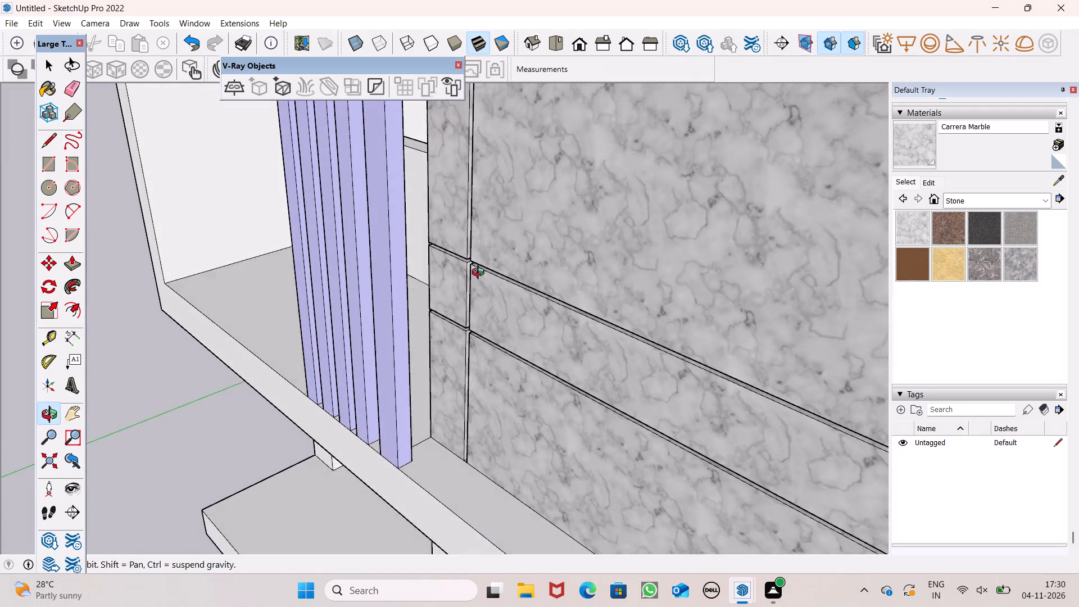
pyautogui.moveTo(480, 274); pyautogui.dragTo(479, 274, button='middle')
pyautogui.scroll(8, 491, 284)
pyautogui.scroll(1, 563, 288)
pyautogui.moveTo(565, 288); pyautogui.dragTo(613, 206, button='middle')
pyautogui.scroll(5, 588, 216)
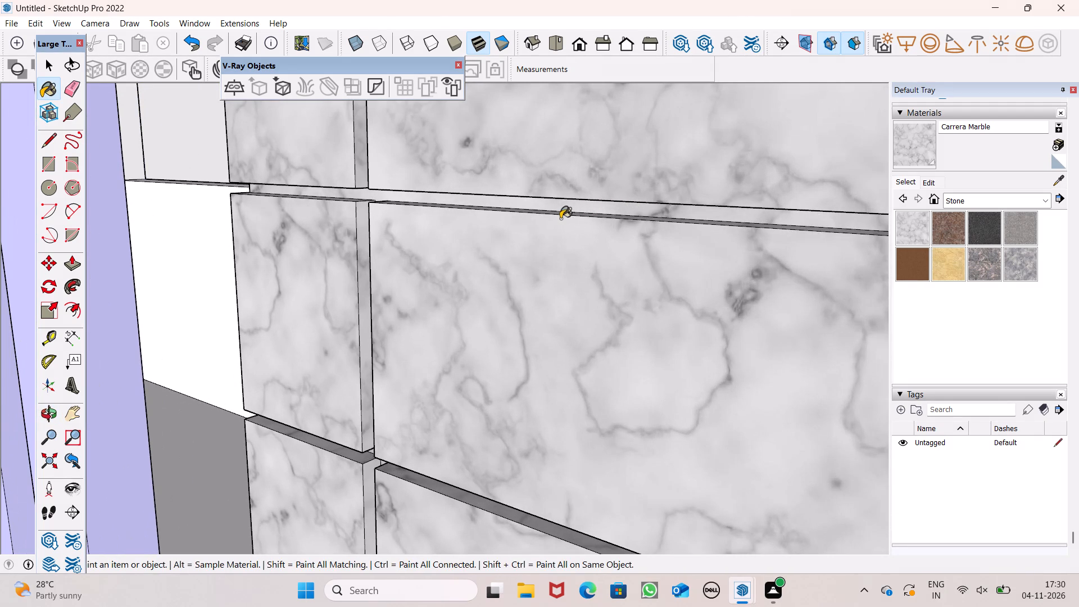
pyautogui.click(568, 202)
pyautogui.scroll(1, 578, 215)
pyautogui.moveTo(581, 215); pyautogui.dragTo(746, 141, button='middle')
pyautogui.scroll(7, 491, 196)
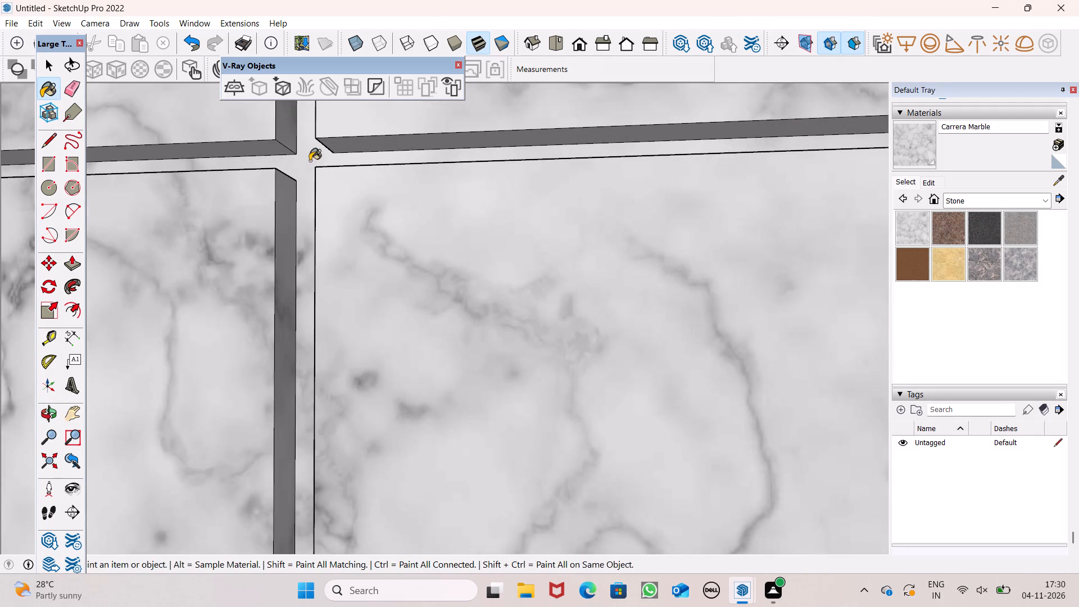
pyautogui.click(312, 161)
pyautogui.moveTo(343, 242); pyautogui.dragTo(466, 383, button='middle')
pyautogui.scroll(7, 300, 254)
pyautogui.click(266, 167)
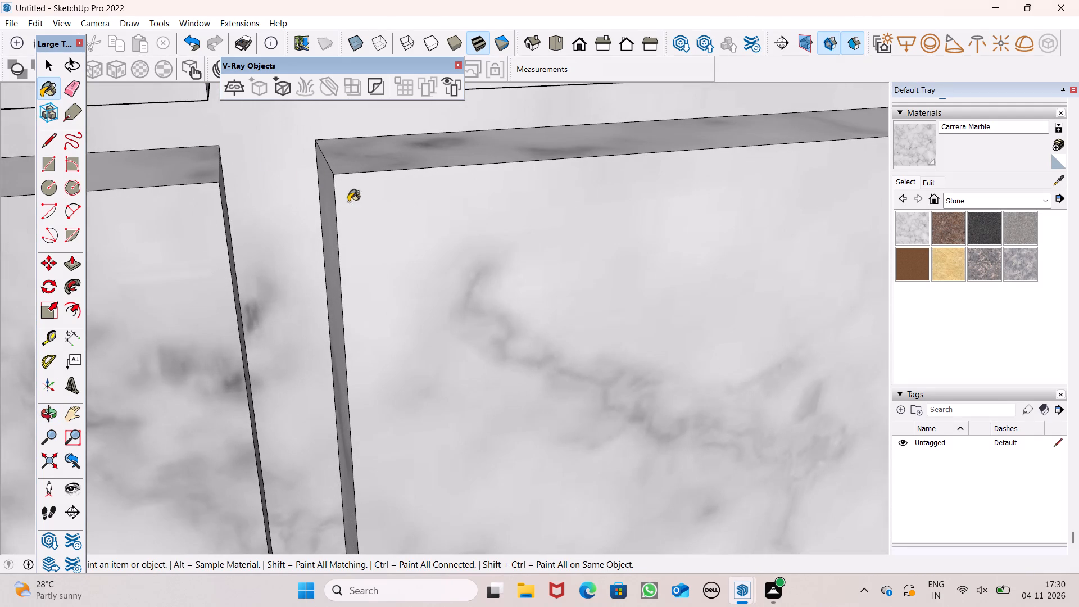
# Paint the underside and front faces of the narrow slat-side panels at the groove junction with Carrera Marble.
pyautogui.scroll(1, 383, 262)
pyautogui.moveTo(383, 262); pyautogui.dragTo(502, 126, button='middle')
pyautogui.scroll(1, 502, 126)
pyautogui.click(287, 209)
pyautogui.moveTo(433, 237); pyautogui.dragTo(135, 189, button='middle')
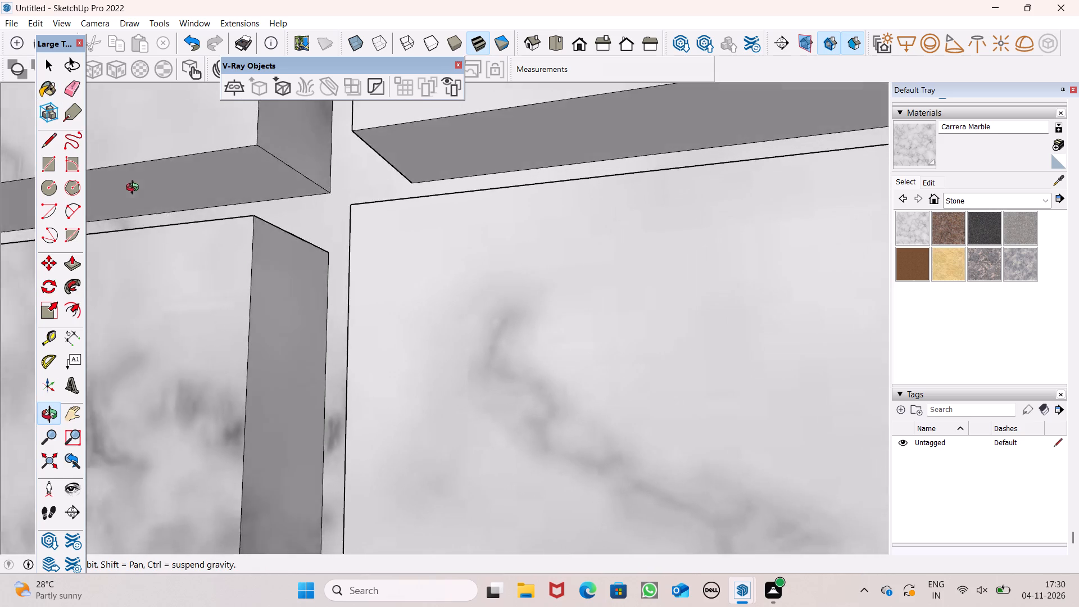
pyautogui.moveTo(135, 189); pyautogui.dragTo(220, 162, button='middle')
pyautogui.scroll(2, 210, 164)
pyautogui.moveTo(312, 204); pyautogui.dragTo(301, 196)
pyautogui.click(233, 180)
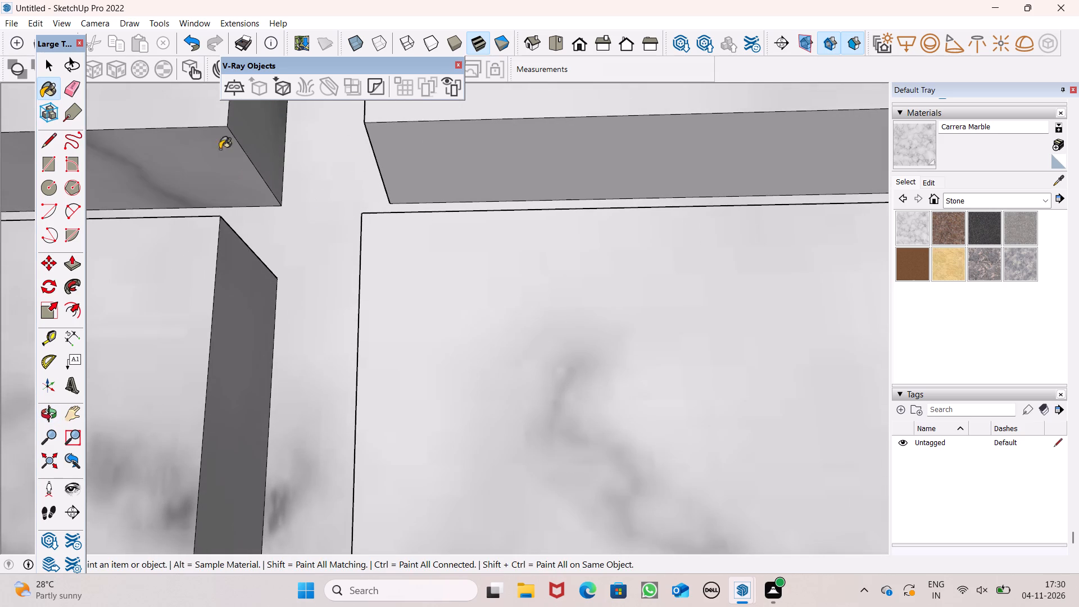
pyautogui.click(191, 120)
pyautogui.click(198, 152)
pyautogui.click(201, 117)
pyautogui.click(184, 262)
# Paint the groove ledge faces at the junction and the underside of the large upper panel with Carrera Marble.
pyautogui.moveTo(327, 300); pyautogui.dragTo(43, 579, button='middle')
pyautogui.scroll(1, 43, 572)
pyautogui.click(241, 188)
pyautogui.click(369, 338)
pyautogui.moveTo(400, 333); pyautogui.dragTo(482, 255, button='middle')
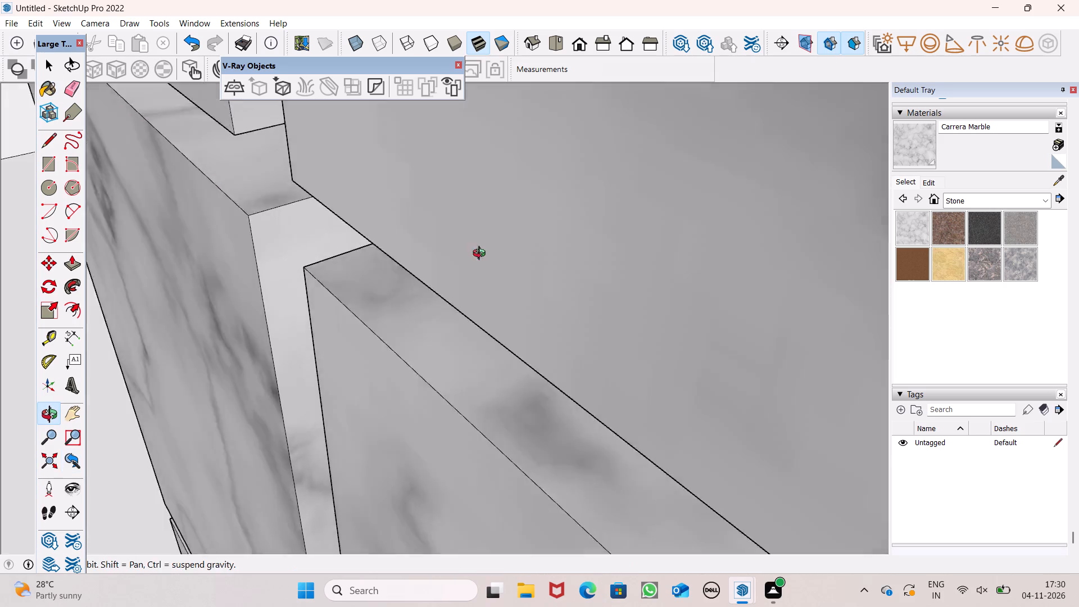
pyautogui.moveTo(482, 255); pyautogui.dragTo(605, 105, button='middle')
pyautogui.click(590, 121)
pyautogui.click(507, 143)
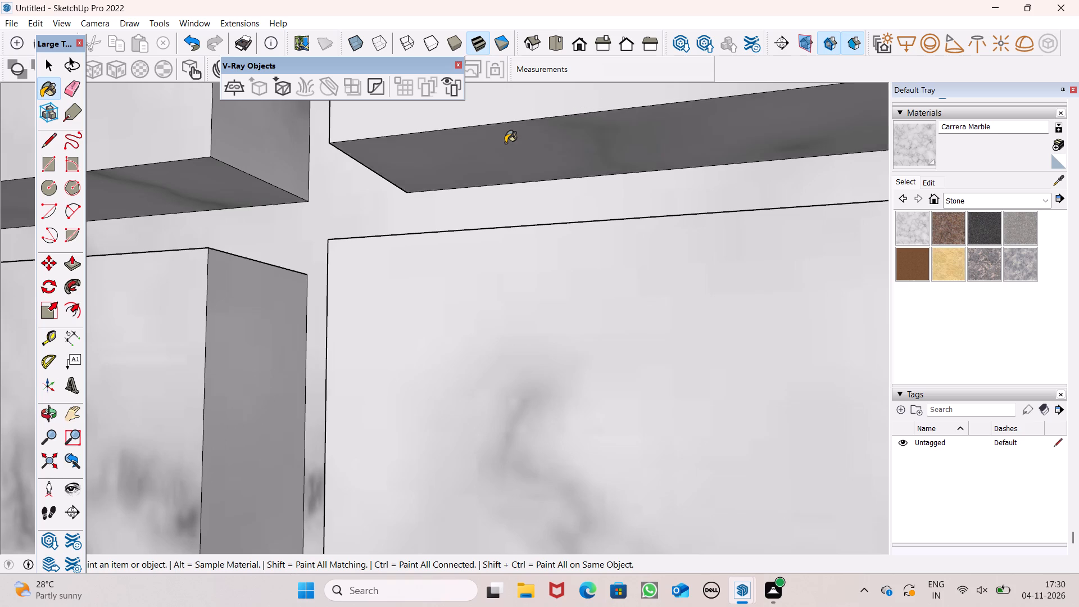
# Cover the large upper panel's underside and front around its lower corner at the groove junction with Carrera Marble.
pyautogui.scroll(-6, 516, 200)
pyautogui.moveTo(519, 216); pyautogui.dragTo(525, 182, button='middle')
pyautogui.scroll(8, 525, 182)
pyautogui.click(473, 173)
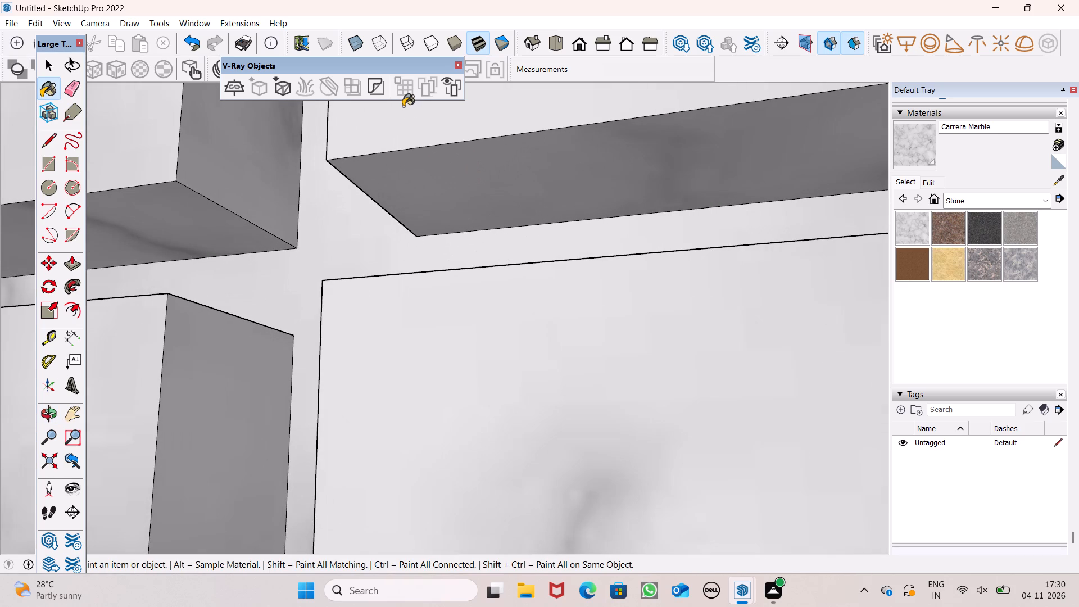
pyautogui.click(404, 111)
pyautogui.scroll(-2, 382, 197)
pyautogui.scroll(7, 400, 192)
pyautogui.middleClick(401, 191)
pyautogui.scroll(2, 401, 191)
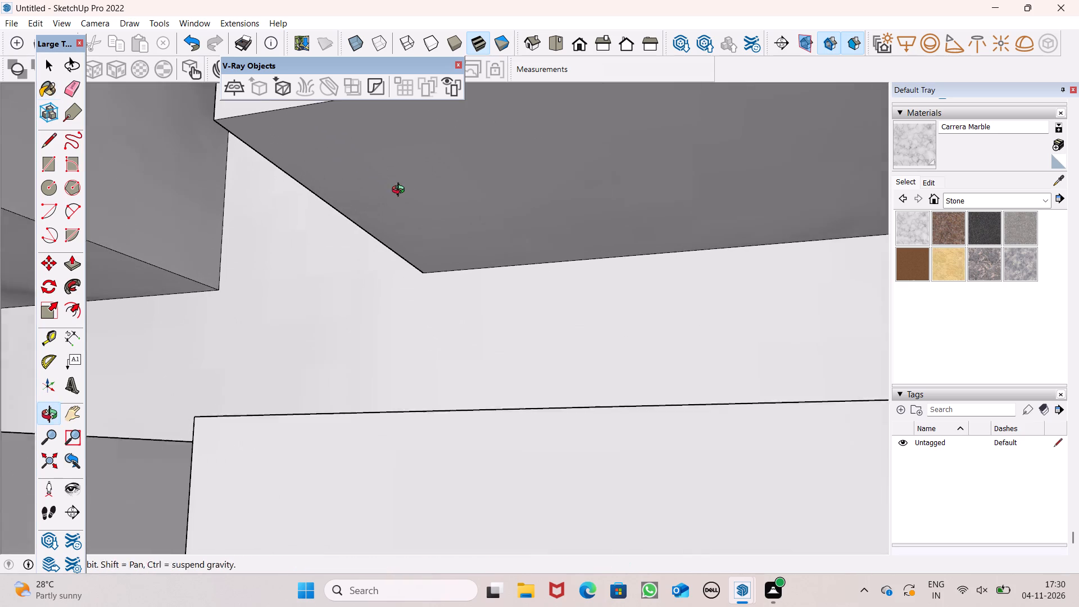
pyautogui.scroll(1, 401, 191)
pyautogui.click(382, 198)
# Paint the top ledge, groove-side face and front of the large panel below the junction with Carrera Marble.
pyautogui.scroll(-10, 463, 216)
pyautogui.moveTo(479, 360); pyautogui.dragTo(664, 514, button='middle')
pyautogui.scroll(1, 663, 518)
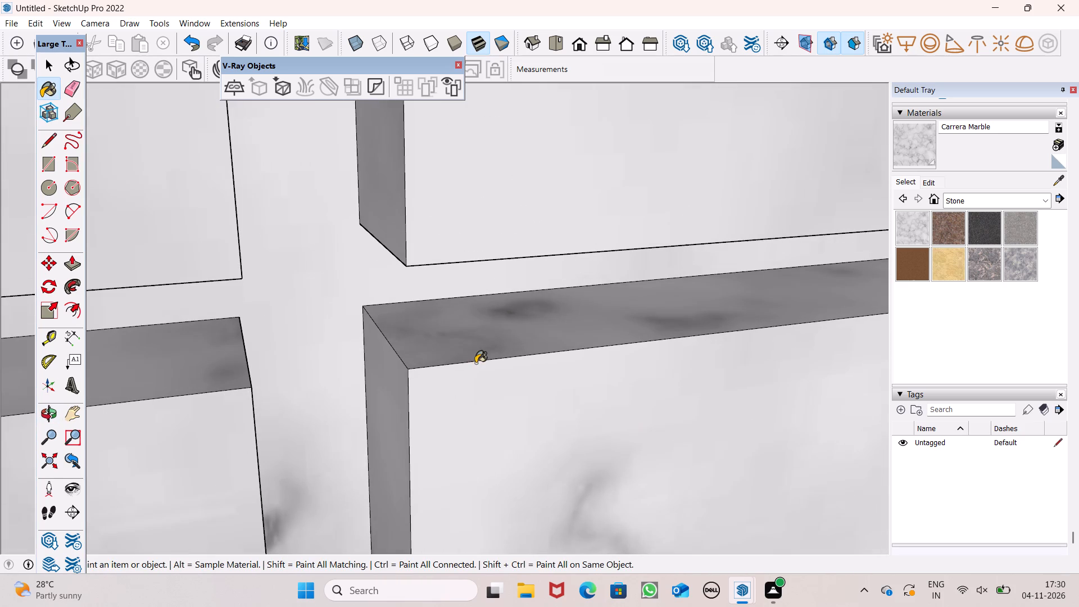
pyautogui.click(470, 355)
pyautogui.click(384, 372)
pyautogui.moveTo(570, 420); pyautogui.dragTo(563, 391, button='middle')
pyautogui.scroll(1, 573, 413)
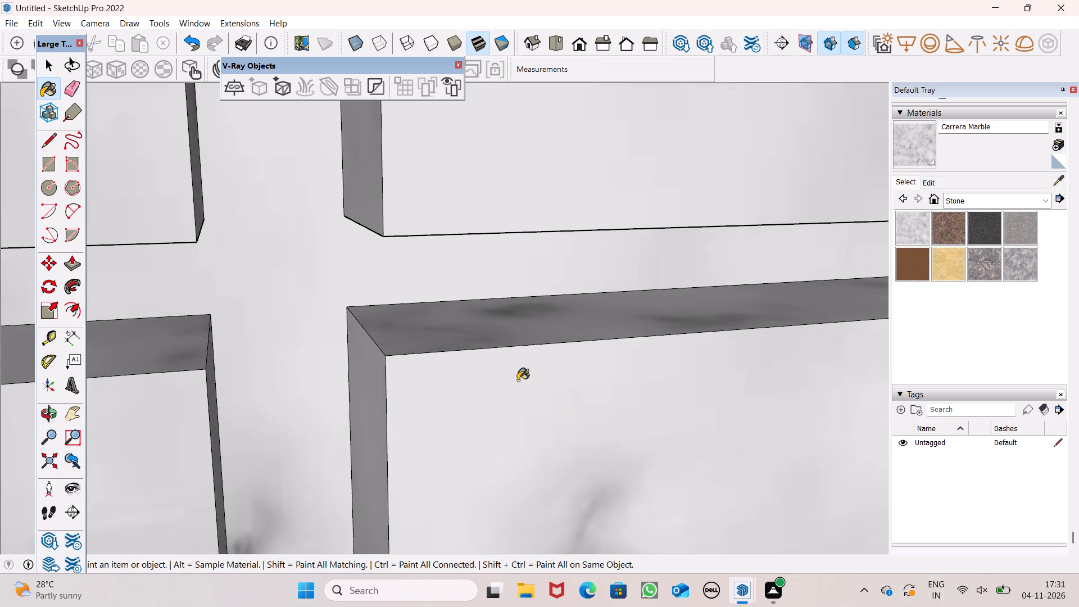
pyautogui.moveTo(518, 380); pyautogui.dragTo(505, 380)
# Examine the feature wall's grooves, the corner behind the slats and the window surround below for faces still missing marble.
pyautogui.scroll(-5, 337, 272)
pyautogui.scroll(-12, 332, 606)
pyautogui.scroll(-6, 343, 501)
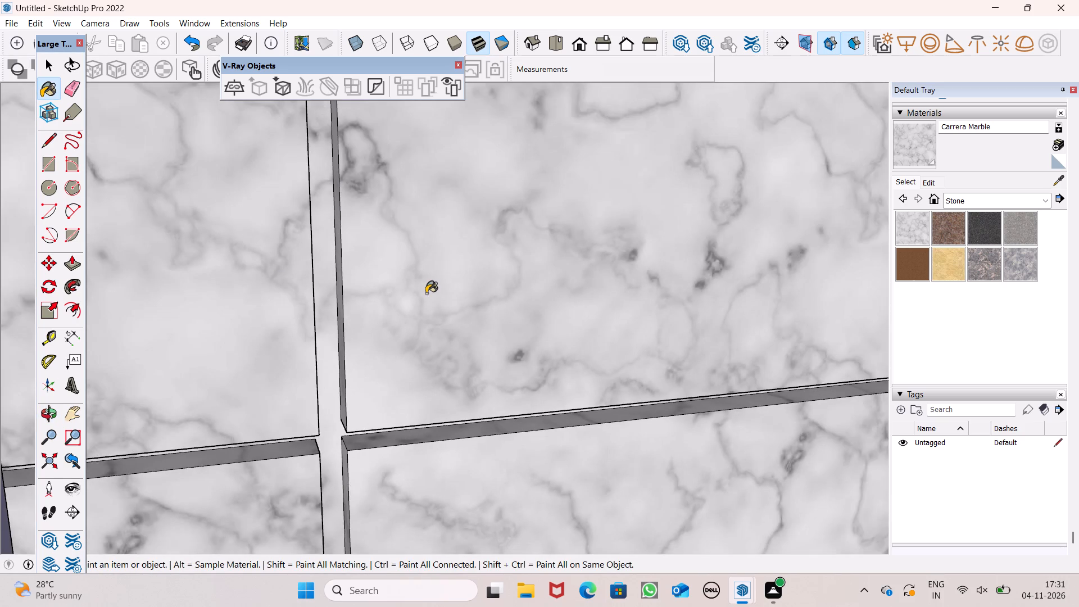
pyautogui.scroll(-6, 426, 293)
pyautogui.scroll(-5, 439, 347)
pyautogui.scroll(1, 460, 347)
pyautogui.scroll(-12, 460, 347)
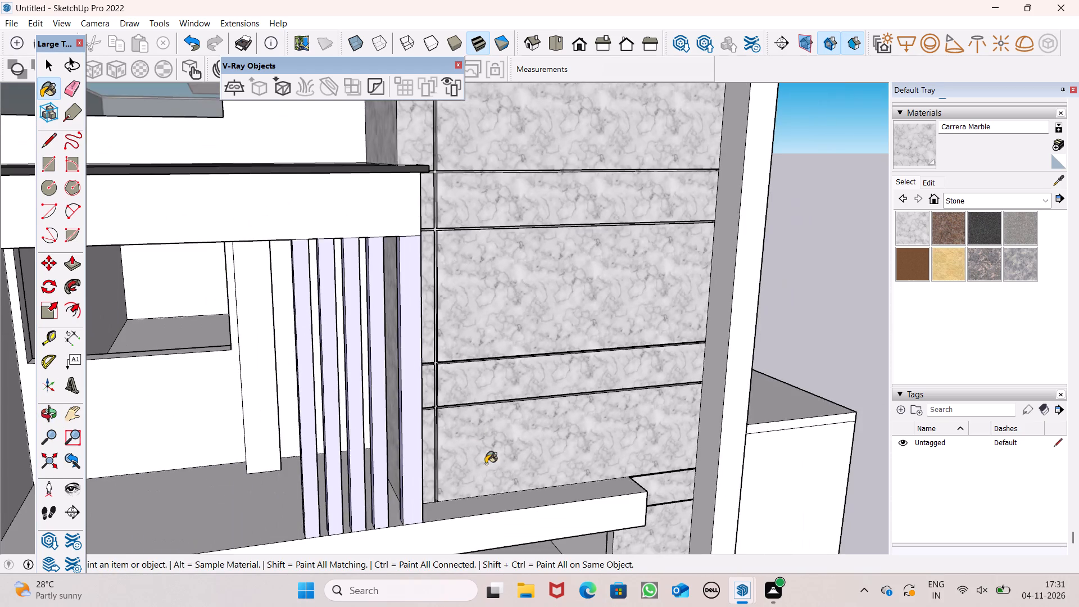
pyautogui.moveTo(486, 464); pyautogui.dragTo(411, 593, button='middle')
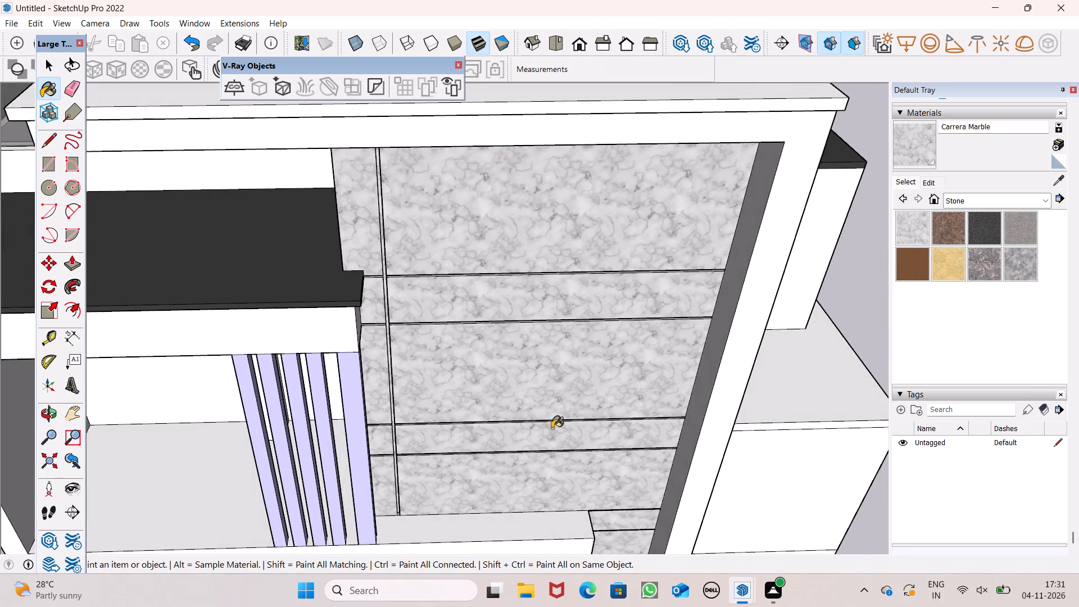
pyautogui.scroll(1, 552, 428)
pyautogui.moveTo(552, 428); pyautogui.dragTo(739, 196, button='middle')
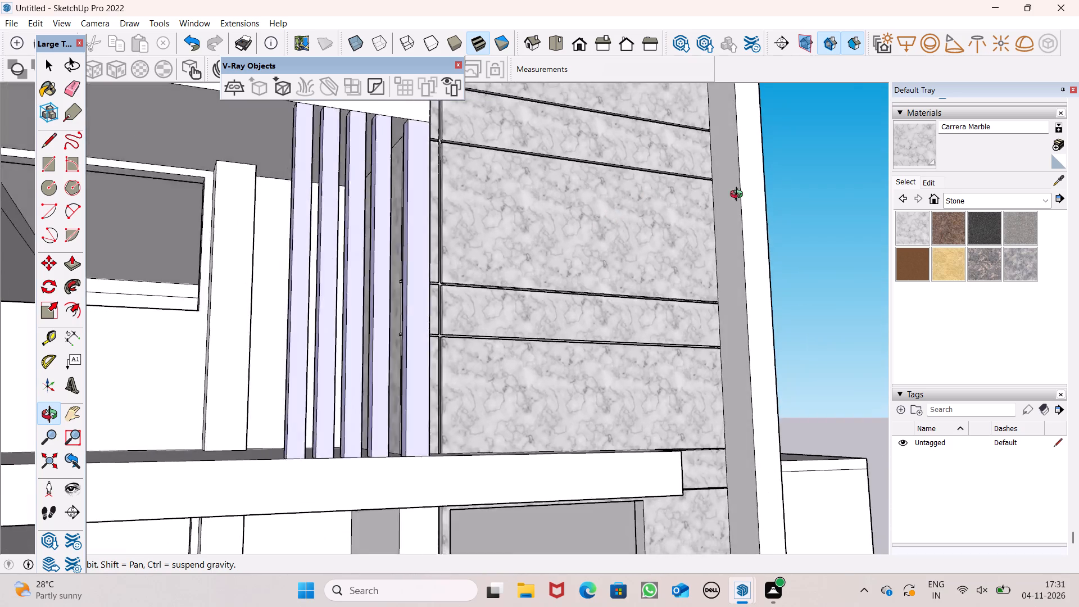
pyautogui.moveTo(739, 196); pyautogui.dragTo(836, 301, button='middle')
pyautogui.scroll(6, 338, 366)
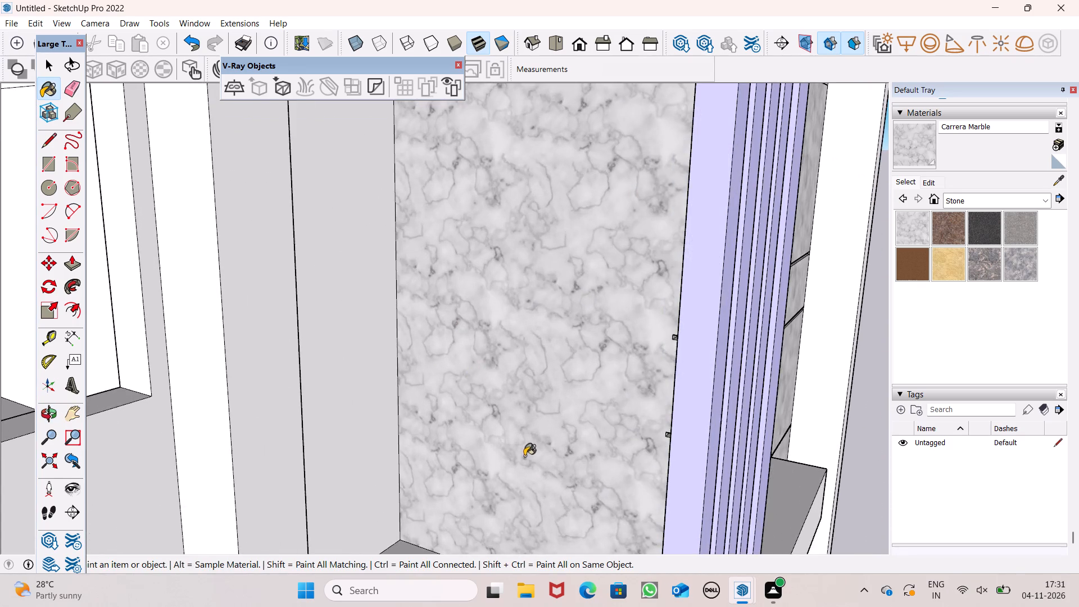
pyautogui.middleClick(532, 474)
pyautogui.scroll(1, 487, 389)
pyautogui.scroll(-3, 472, 343)
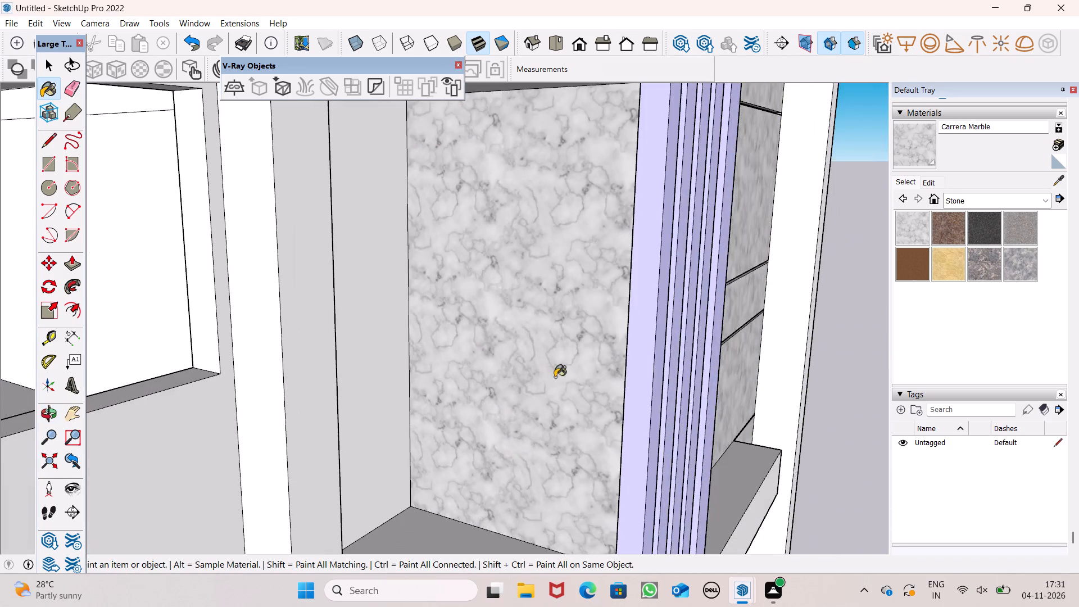
pyautogui.moveTo(557, 384); pyautogui.dragTo(268, 397, button='middle')
pyautogui.scroll(-3, 634, 332)
pyautogui.moveTo(737, 323); pyautogui.dragTo(649, 233, button='middle')
pyautogui.scroll(5, 656, 234)
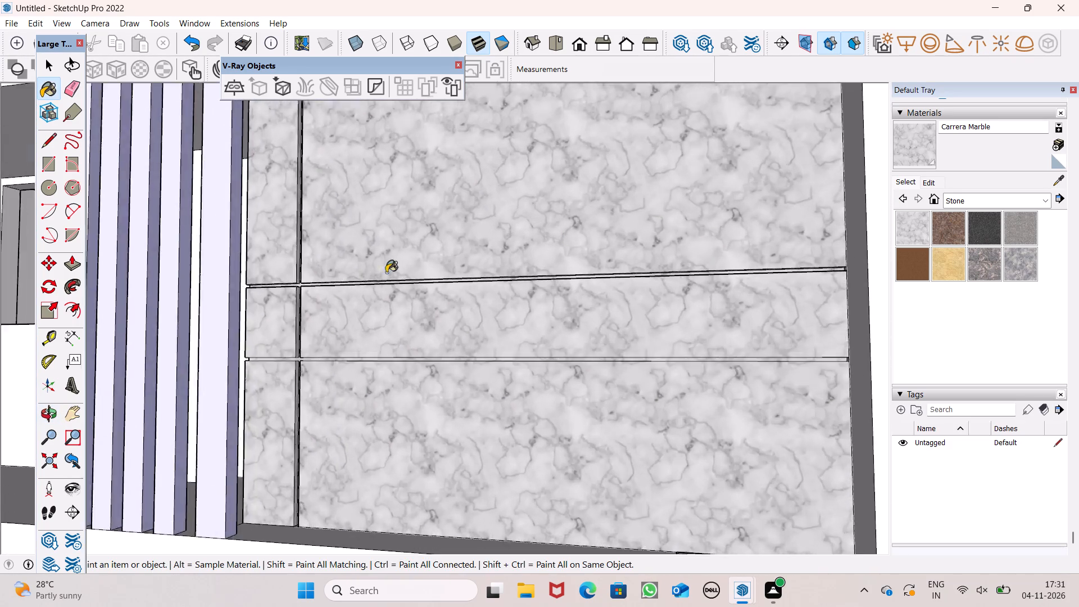
pyautogui.scroll(11, 386, 273)
pyautogui.moveTo(318, 362); pyautogui.dragTo(457, 564, button='middle')
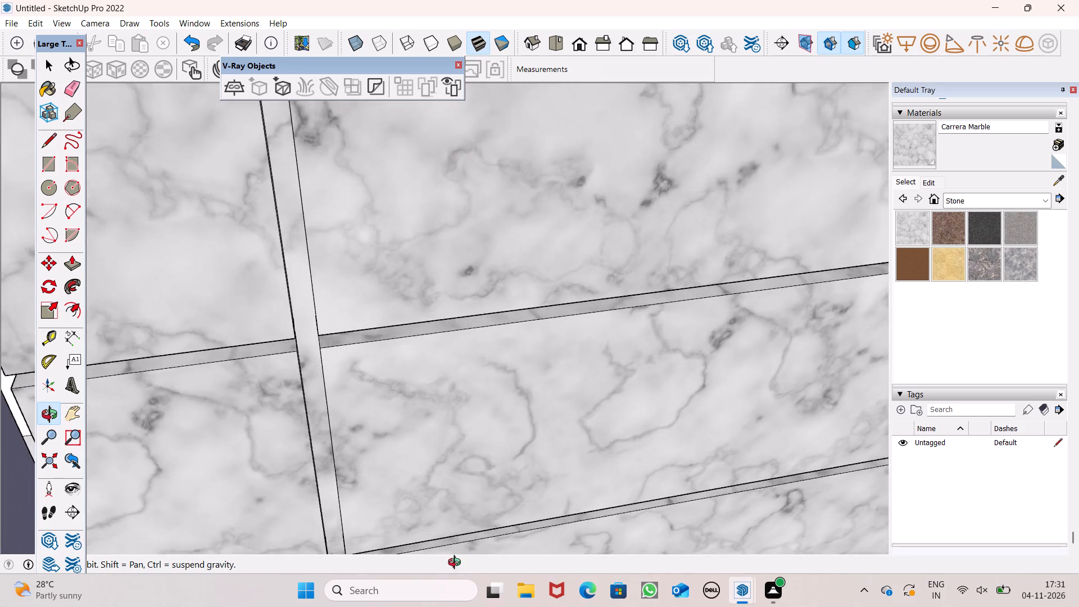
pyautogui.moveTo(457, 564); pyautogui.dragTo(348, 538, button='middle')
pyautogui.scroll(-3, 469, 259)
pyautogui.scroll(1, 469, 259)
pyautogui.scroll(-6, 469, 259)
pyautogui.scroll(-1, 451, 342)
pyautogui.scroll(1, 451, 342)
pyautogui.scroll(-5, 451, 342)
pyautogui.moveTo(496, 427); pyautogui.dragTo(512, 280, button='middle')
pyautogui.scroll(-10, 469, 241)
pyautogui.scroll(1, 441, 284)
pyautogui.scroll(7, 548, 450)
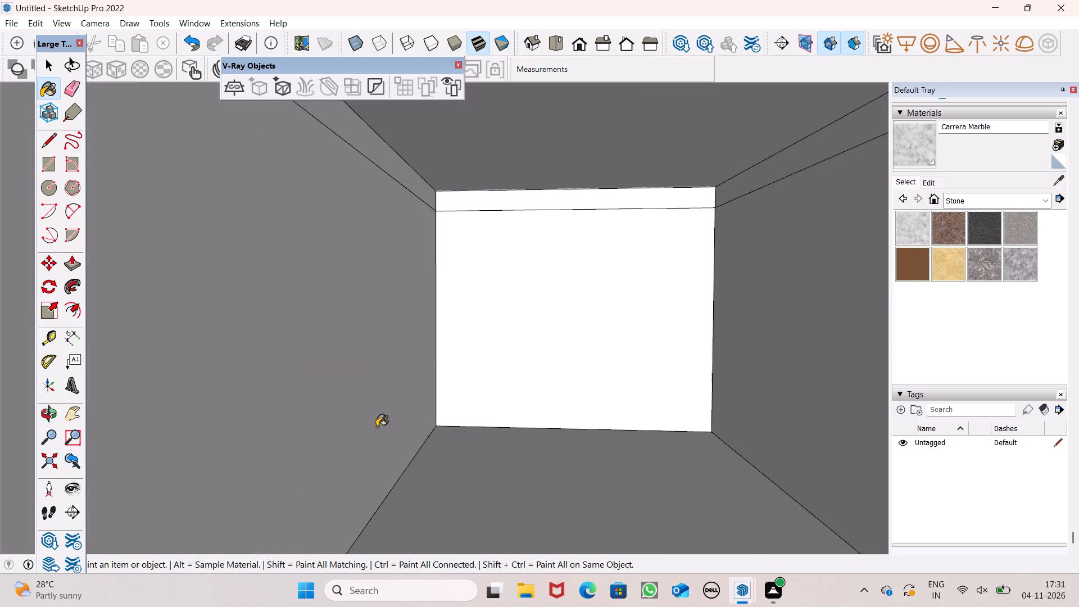
pyautogui.scroll(-6, 466, 430)
pyautogui.scroll(6, 346, 407)
pyautogui.moveTo(338, 398); pyautogui.dragTo(252, 440, button='middle')
pyautogui.scroll(3, 337, 400)
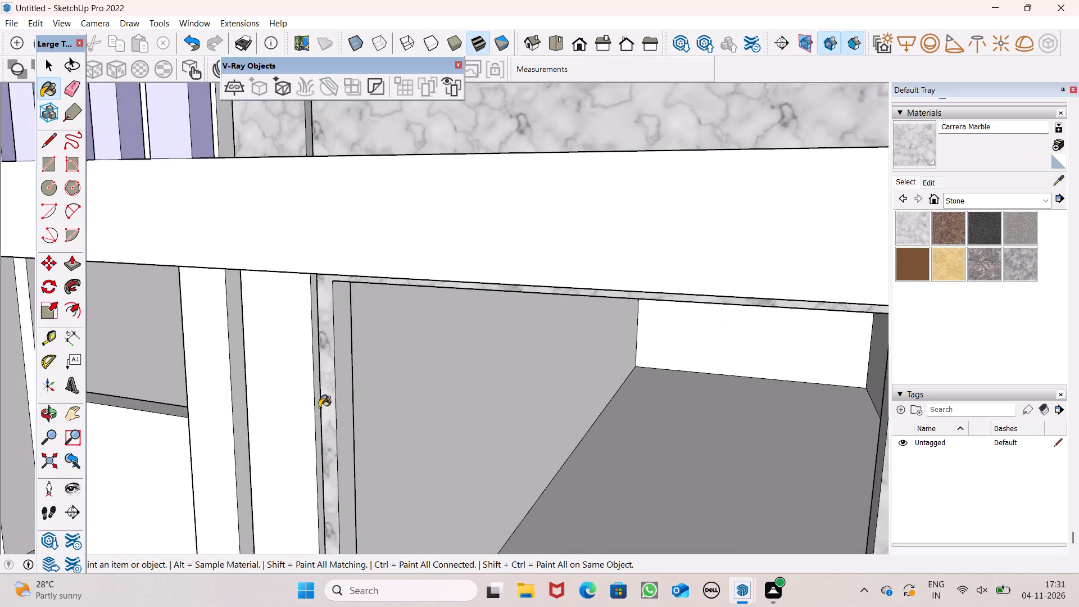
pyautogui.scroll(4, 319, 407)
pyautogui.scroll(-8, 333, 291)
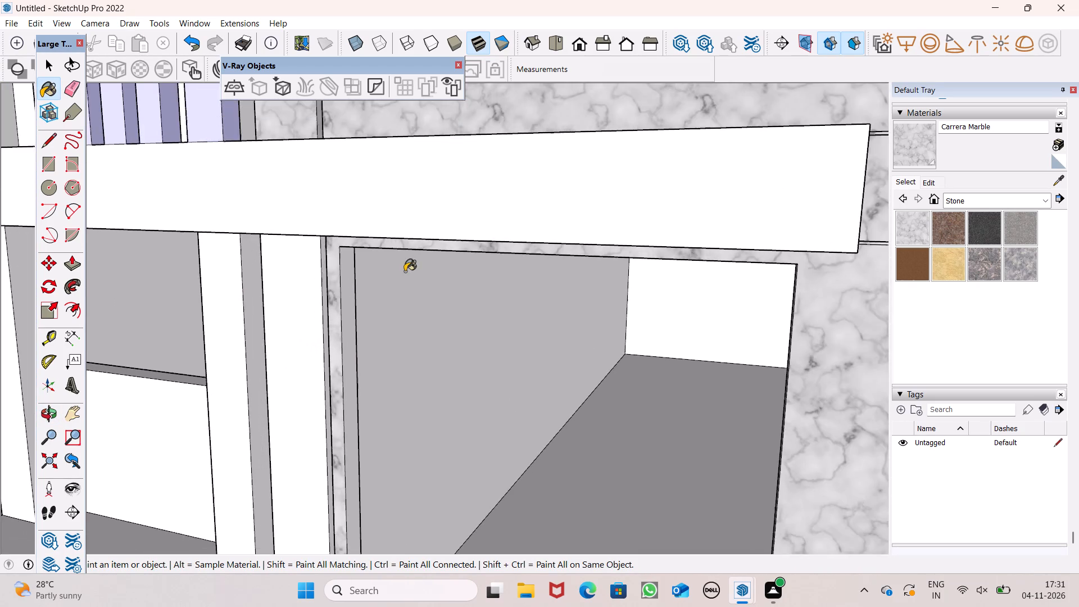
pyautogui.scroll(-3, 405, 271)
pyautogui.scroll(-3, 557, 311)
# Paint the side wall and narrow front face beside the lower-floor window with Carrera Marble.
pyautogui.moveTo(634, 359); pyautogui.dragTo(783, 291, button='middle')
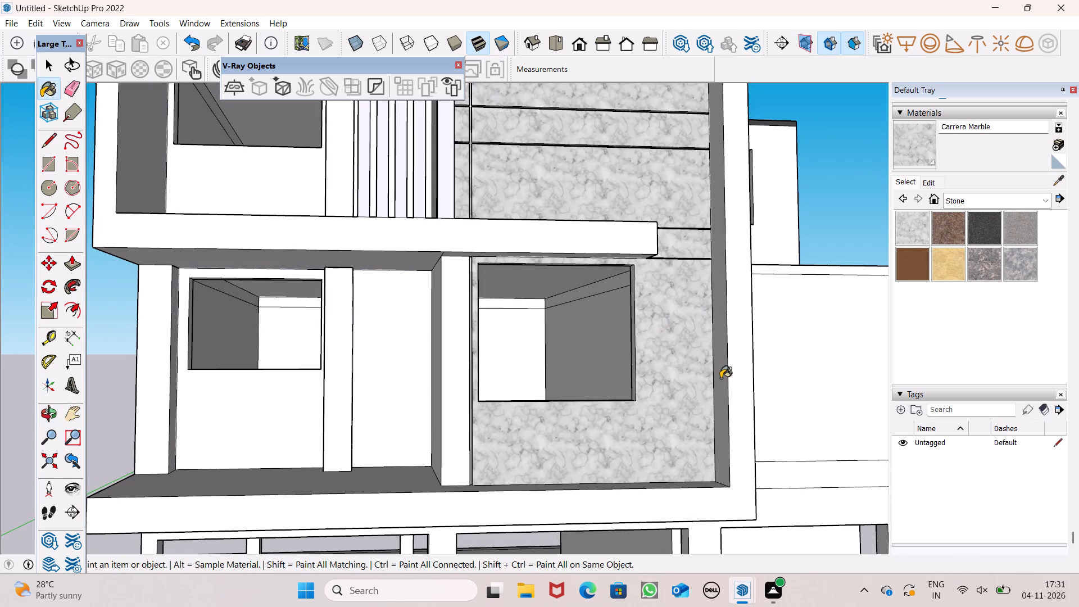
pyautogui.moveTo(380, 429); pyautogui.dragTo(513, 478, button='middle')
pyautogui.scroll(1, 586, 457)
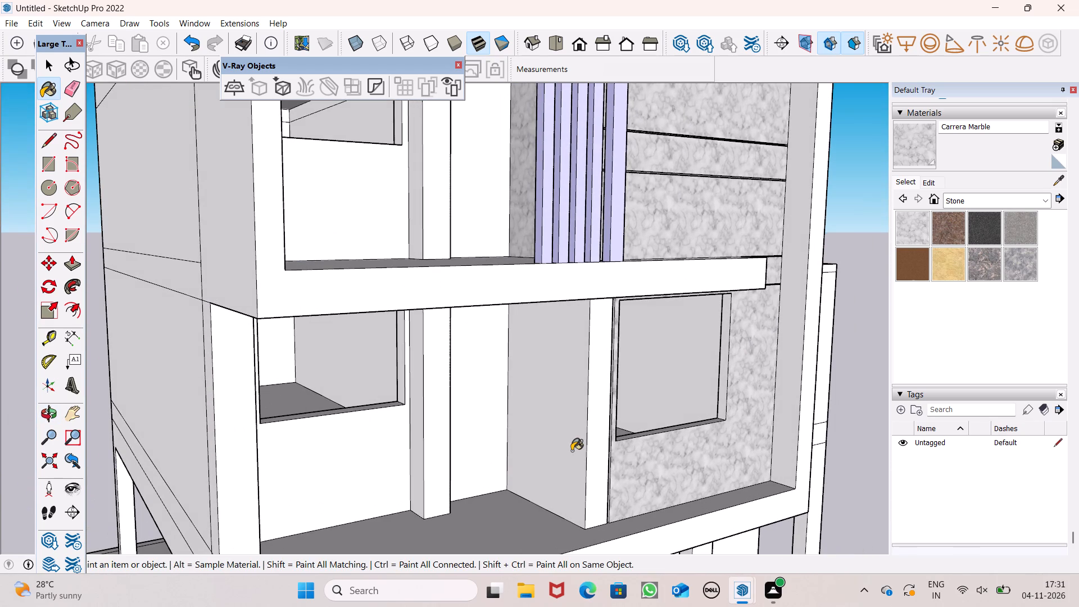
pyautogui.click(572, 451)
pyautogui.click(597, 459)
# Examine the marble-covered feature wall and lower-floor window surround from several angles, including the whole house front.
pyautogui.moveTo(707, 485); pyautogui.dragTo(579, 507, button='middle')
pyautogui.scroll(1, 570, 500)
pyautogui.scroll(-5, 552, 470)
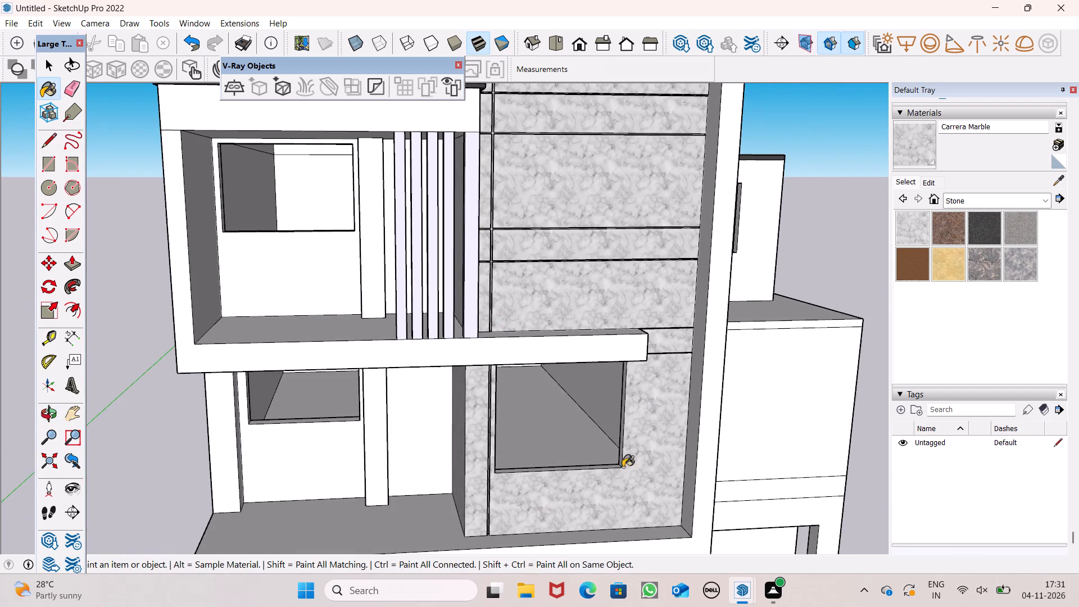
pyautogui.moveTo(634, 496); pyautogui.dragTo(621, 484, button='middle')
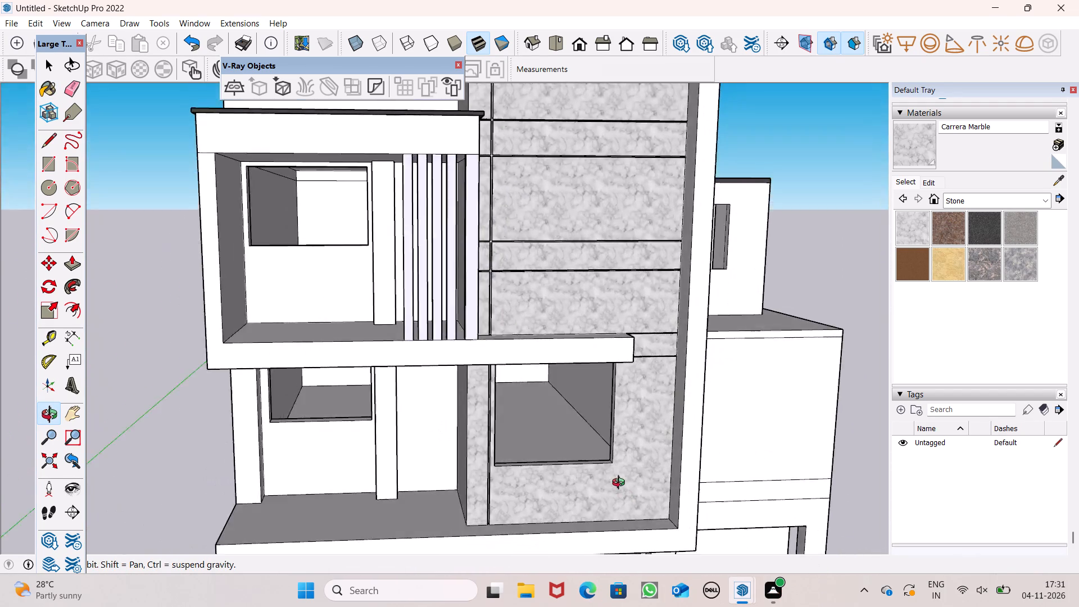
pyautogui.moveTo(621, 484); pyautogui.dragTo(748, 434, button='middle')
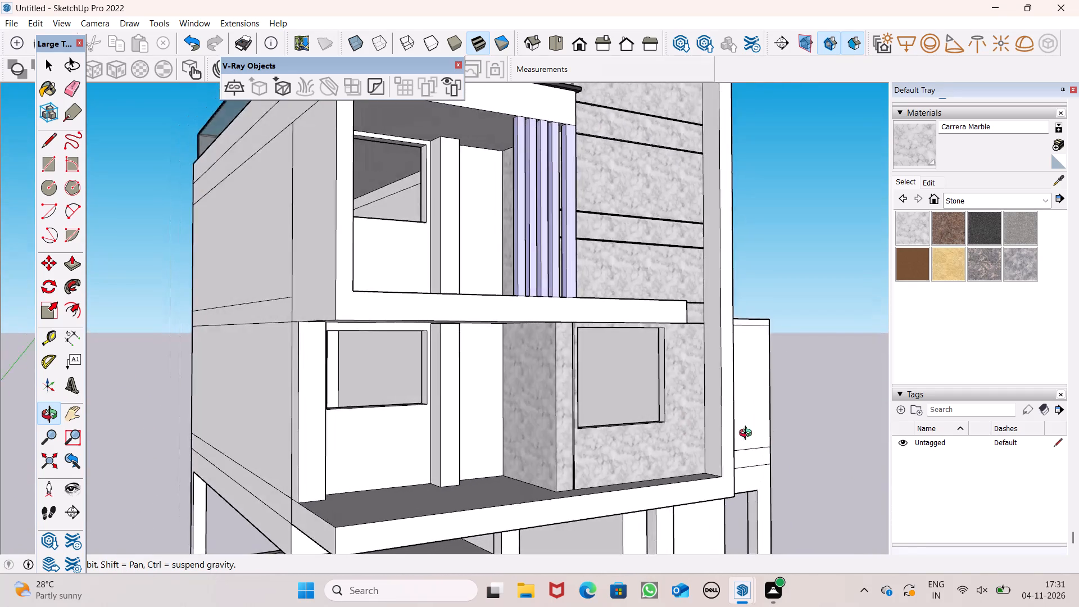
pyautogui.moveTo(748, 434); pyautogui.dragTo(518, 457, button='middle')
pyautogui.scroll(-11, 505, 329)
pyautogui.moveTo(434, 343); pyautogui.dragTo(452, 327, button='middle')
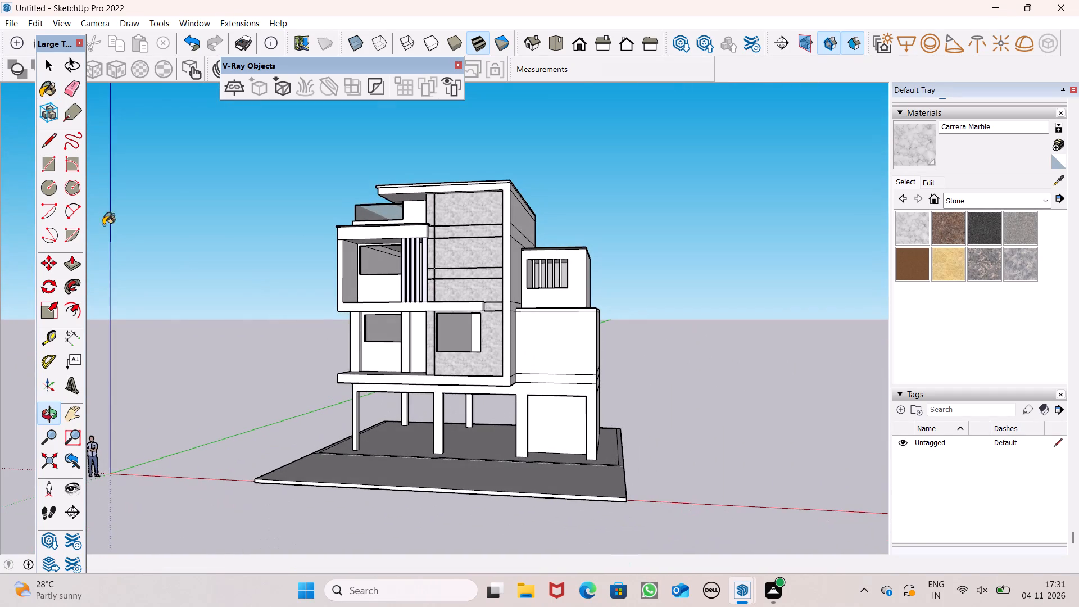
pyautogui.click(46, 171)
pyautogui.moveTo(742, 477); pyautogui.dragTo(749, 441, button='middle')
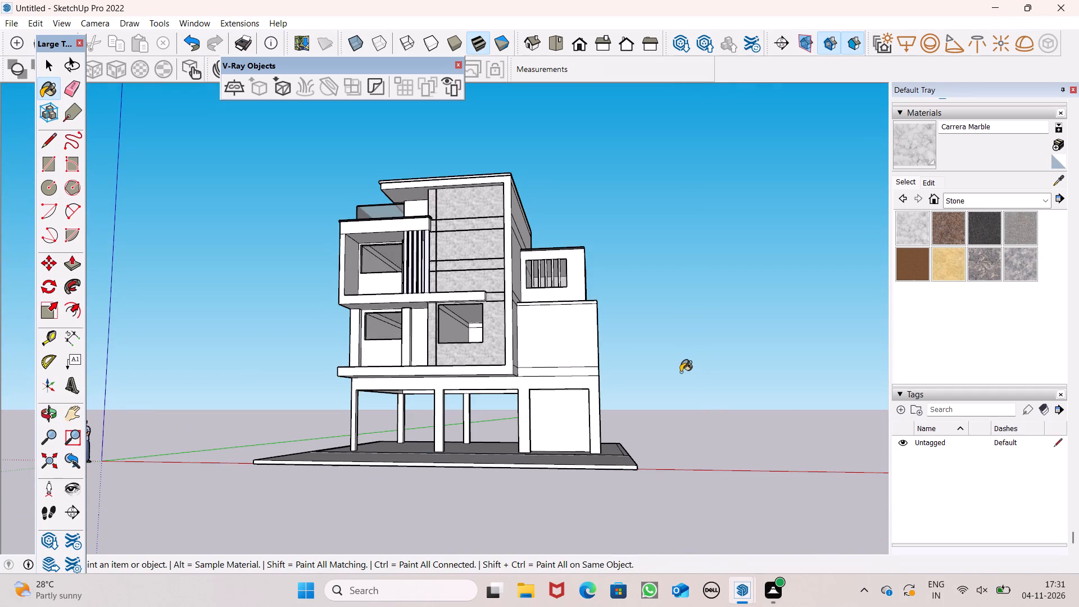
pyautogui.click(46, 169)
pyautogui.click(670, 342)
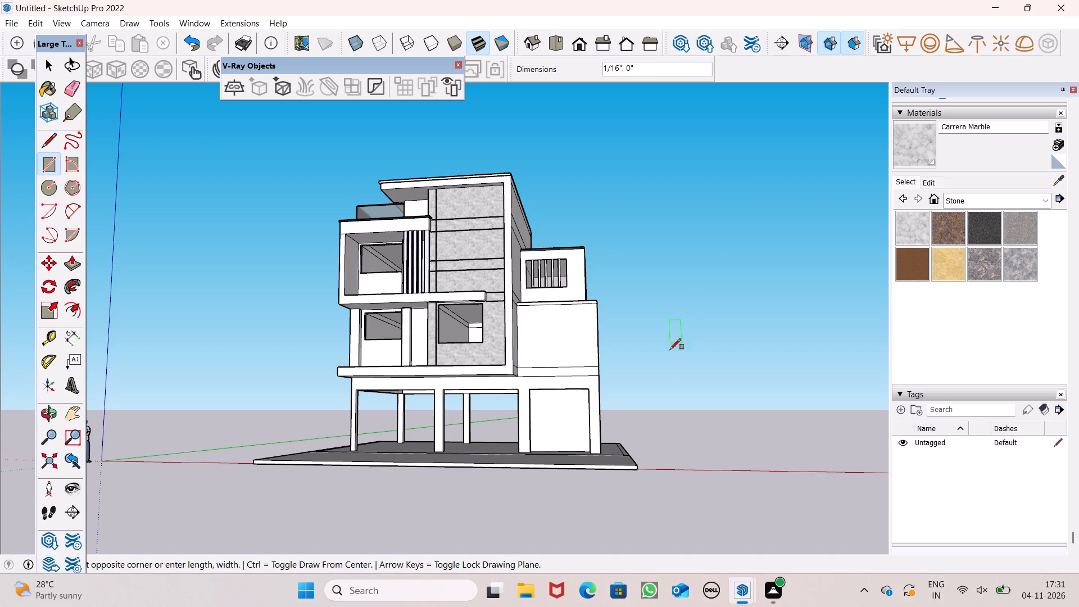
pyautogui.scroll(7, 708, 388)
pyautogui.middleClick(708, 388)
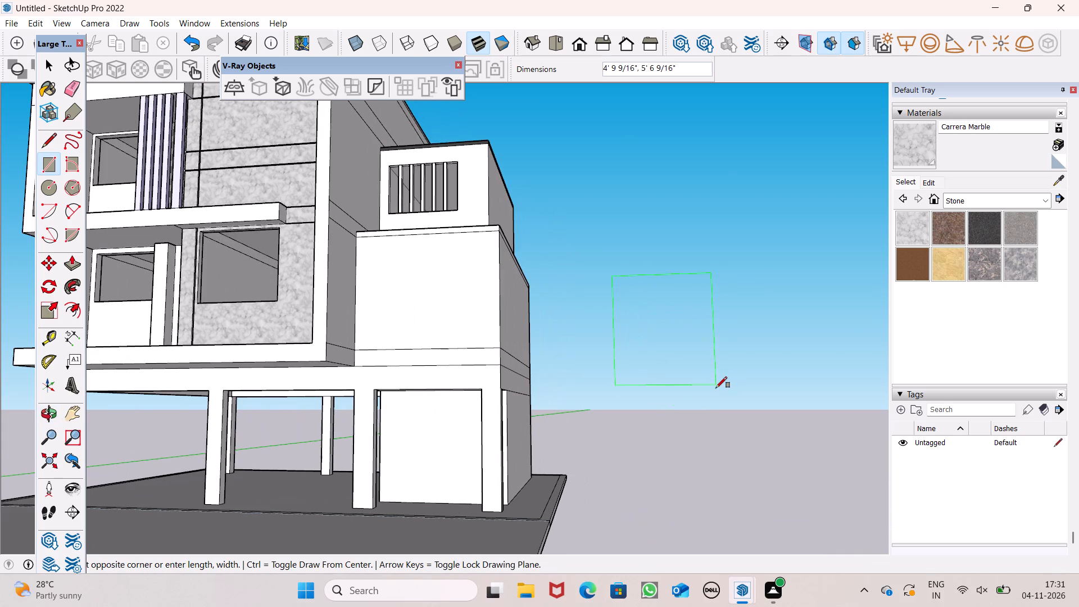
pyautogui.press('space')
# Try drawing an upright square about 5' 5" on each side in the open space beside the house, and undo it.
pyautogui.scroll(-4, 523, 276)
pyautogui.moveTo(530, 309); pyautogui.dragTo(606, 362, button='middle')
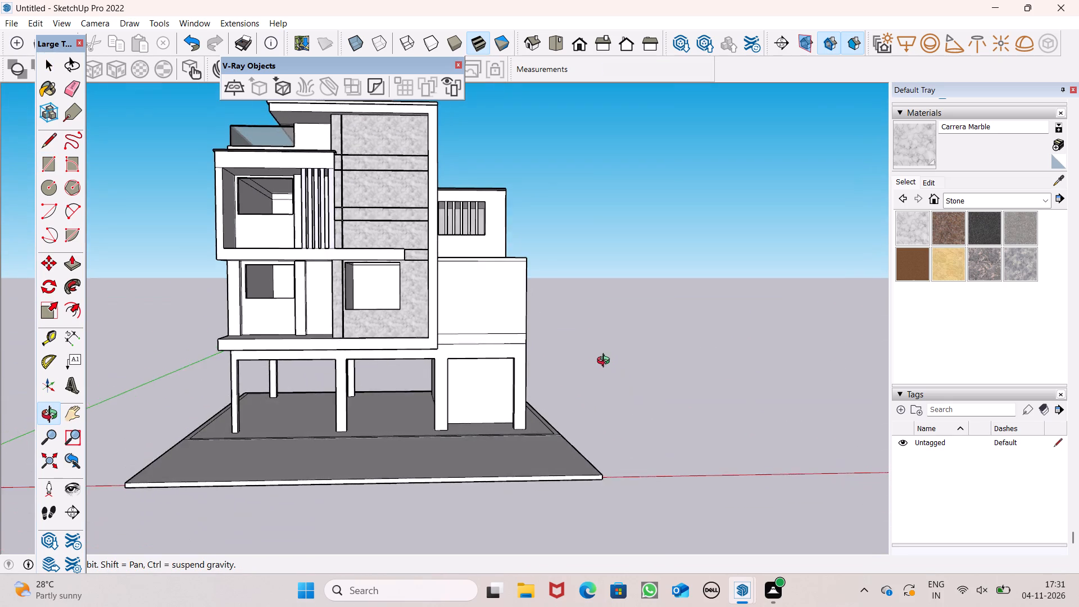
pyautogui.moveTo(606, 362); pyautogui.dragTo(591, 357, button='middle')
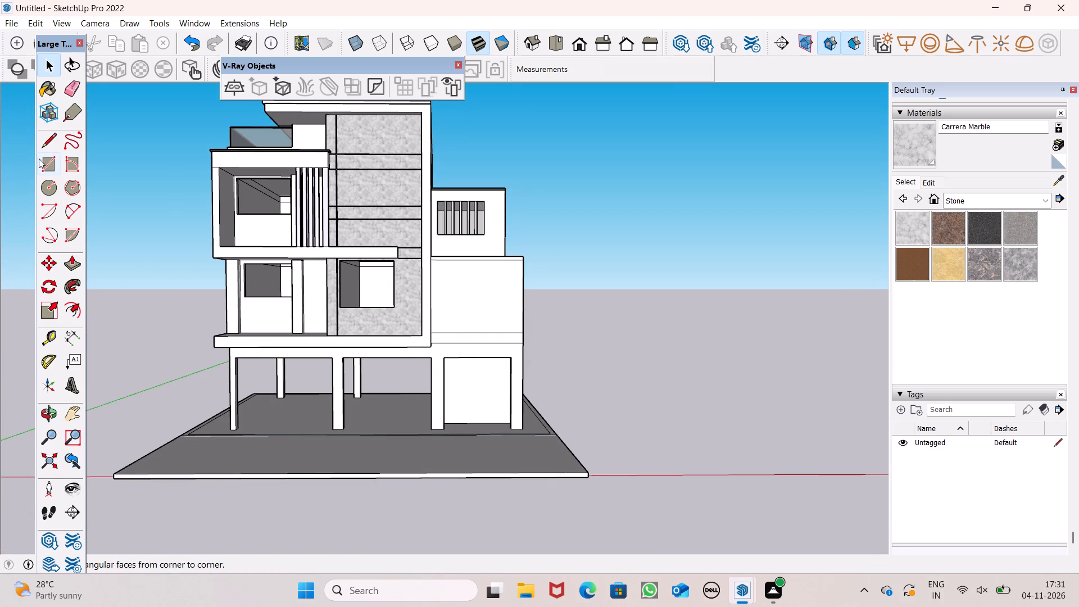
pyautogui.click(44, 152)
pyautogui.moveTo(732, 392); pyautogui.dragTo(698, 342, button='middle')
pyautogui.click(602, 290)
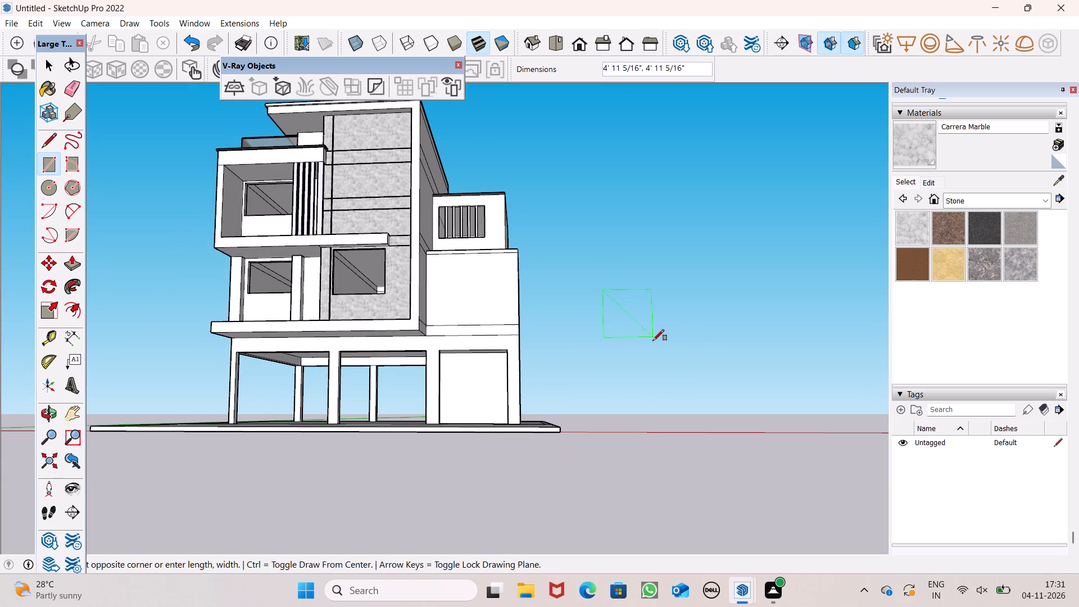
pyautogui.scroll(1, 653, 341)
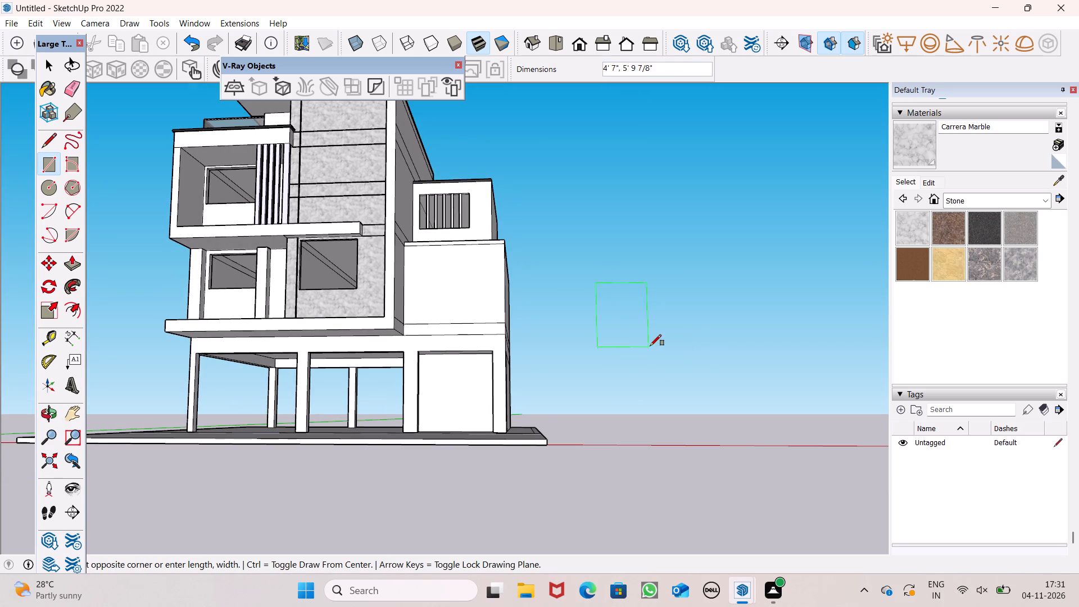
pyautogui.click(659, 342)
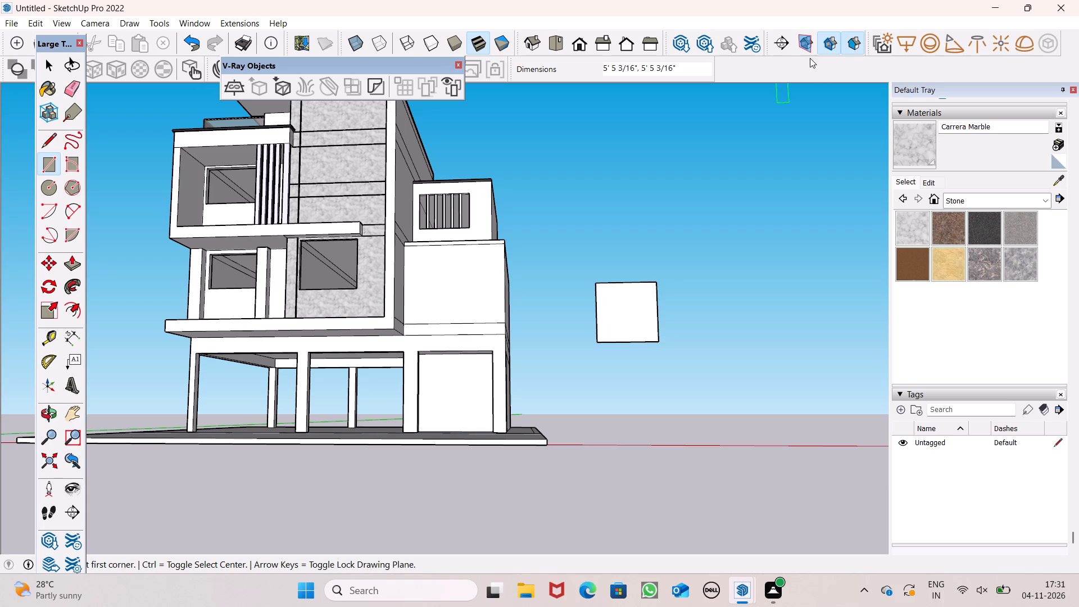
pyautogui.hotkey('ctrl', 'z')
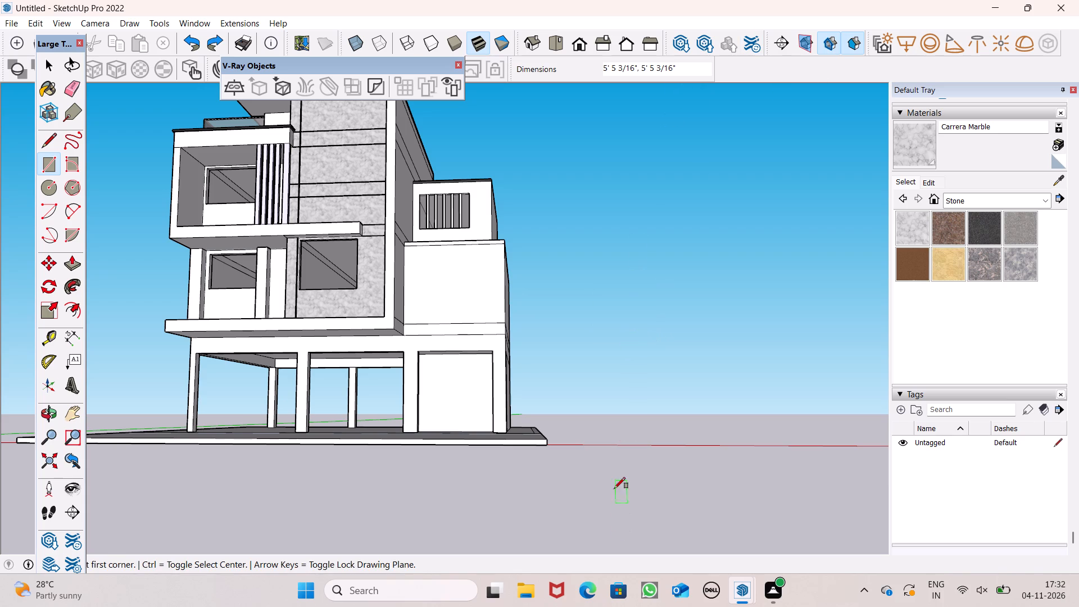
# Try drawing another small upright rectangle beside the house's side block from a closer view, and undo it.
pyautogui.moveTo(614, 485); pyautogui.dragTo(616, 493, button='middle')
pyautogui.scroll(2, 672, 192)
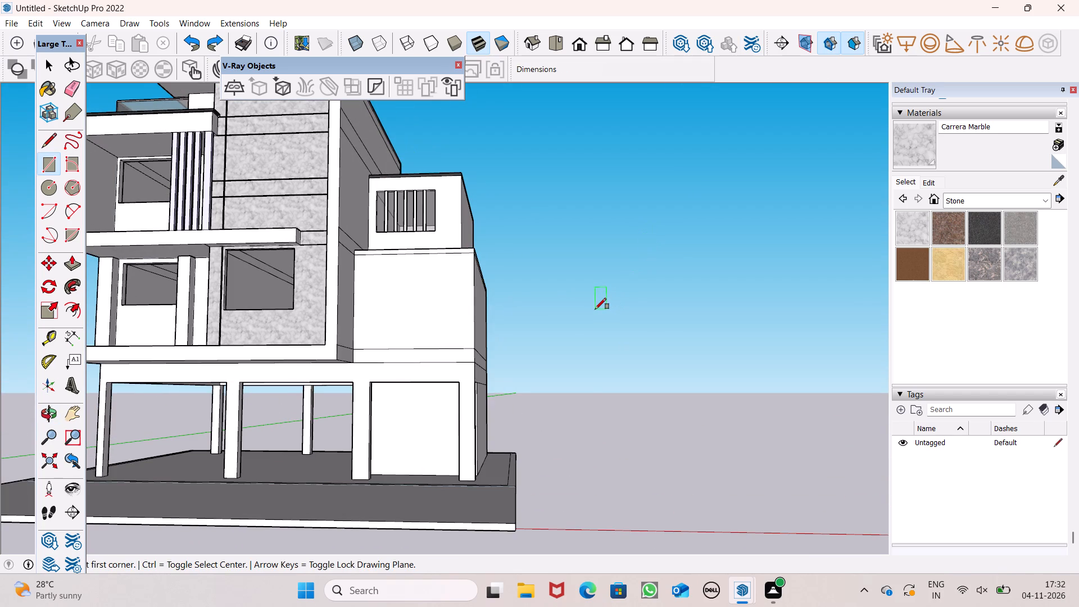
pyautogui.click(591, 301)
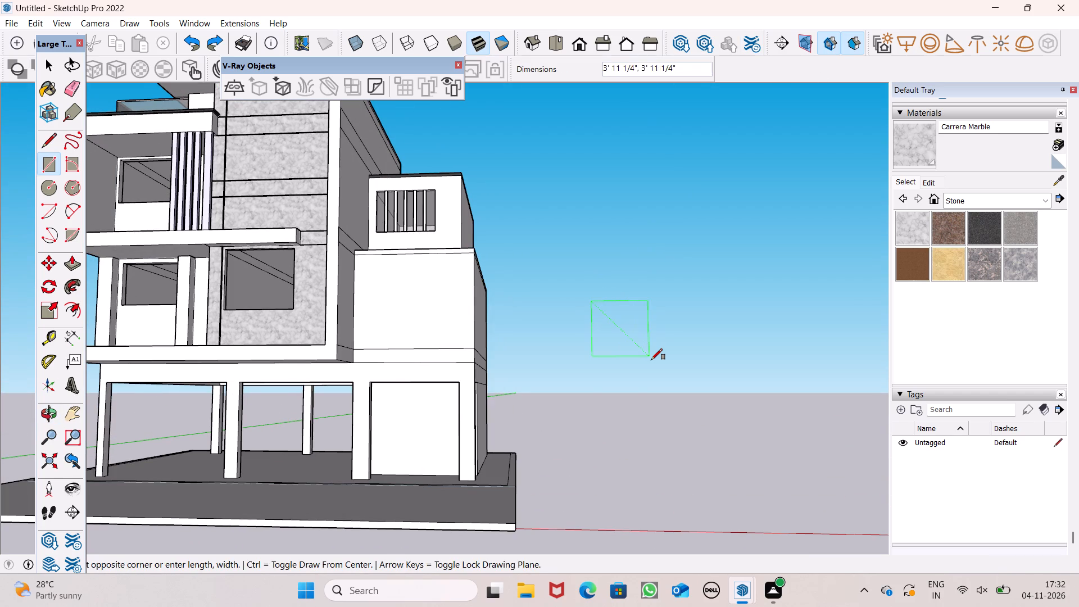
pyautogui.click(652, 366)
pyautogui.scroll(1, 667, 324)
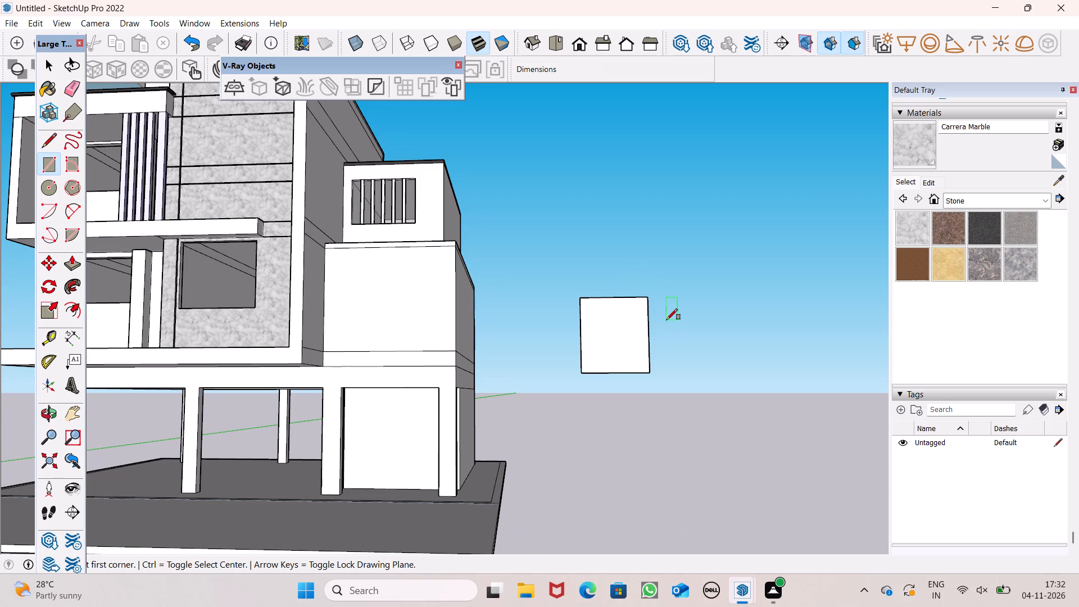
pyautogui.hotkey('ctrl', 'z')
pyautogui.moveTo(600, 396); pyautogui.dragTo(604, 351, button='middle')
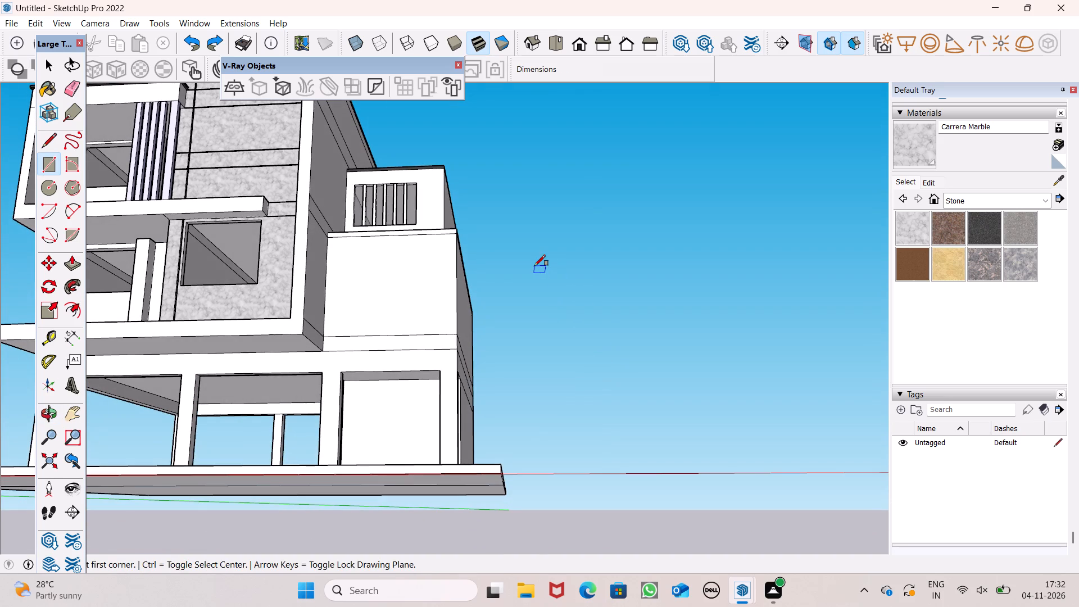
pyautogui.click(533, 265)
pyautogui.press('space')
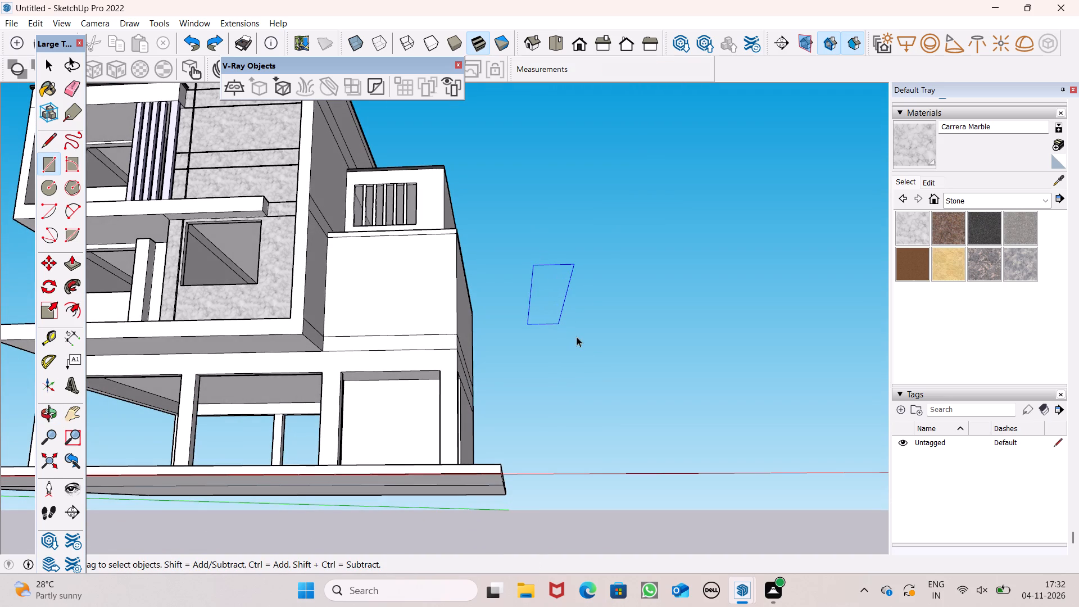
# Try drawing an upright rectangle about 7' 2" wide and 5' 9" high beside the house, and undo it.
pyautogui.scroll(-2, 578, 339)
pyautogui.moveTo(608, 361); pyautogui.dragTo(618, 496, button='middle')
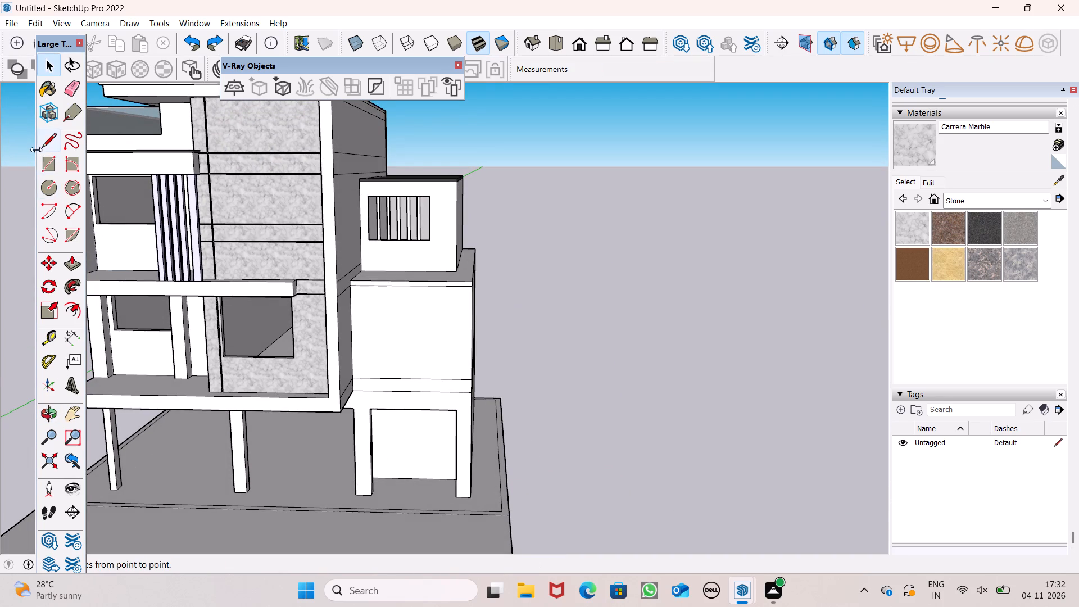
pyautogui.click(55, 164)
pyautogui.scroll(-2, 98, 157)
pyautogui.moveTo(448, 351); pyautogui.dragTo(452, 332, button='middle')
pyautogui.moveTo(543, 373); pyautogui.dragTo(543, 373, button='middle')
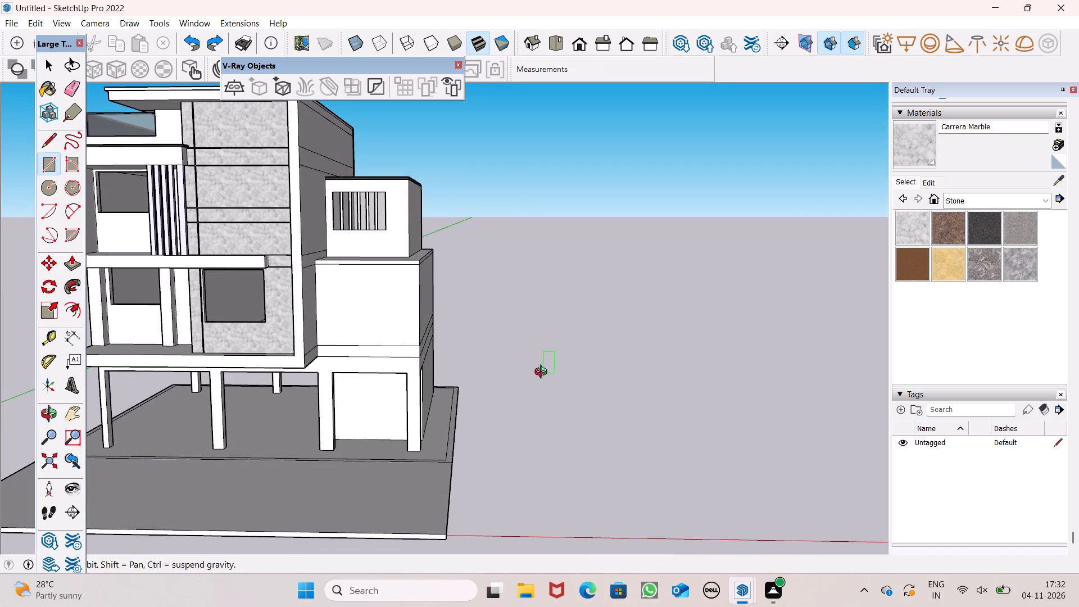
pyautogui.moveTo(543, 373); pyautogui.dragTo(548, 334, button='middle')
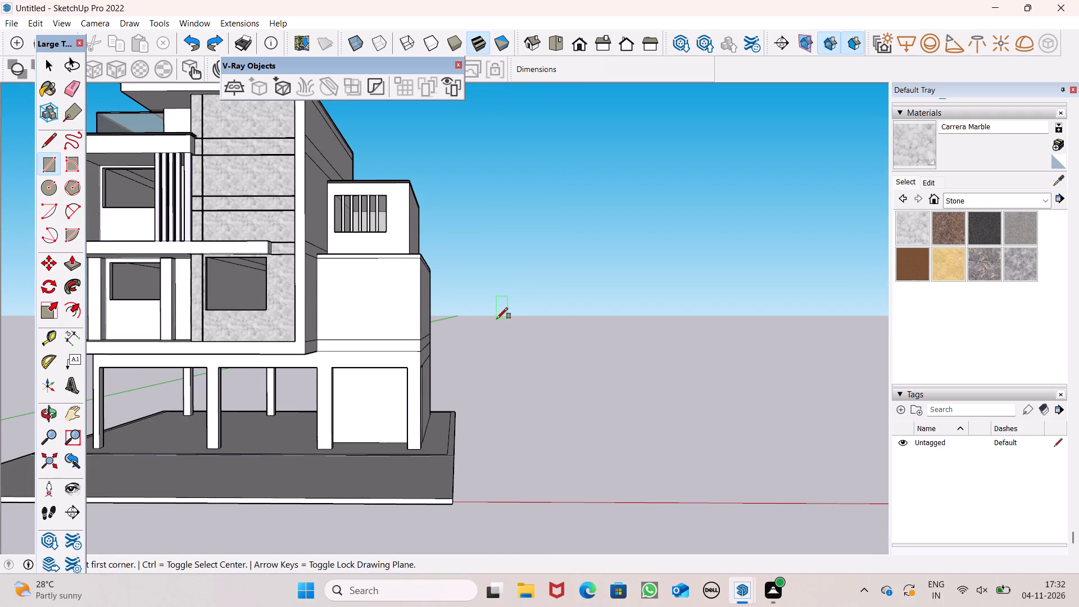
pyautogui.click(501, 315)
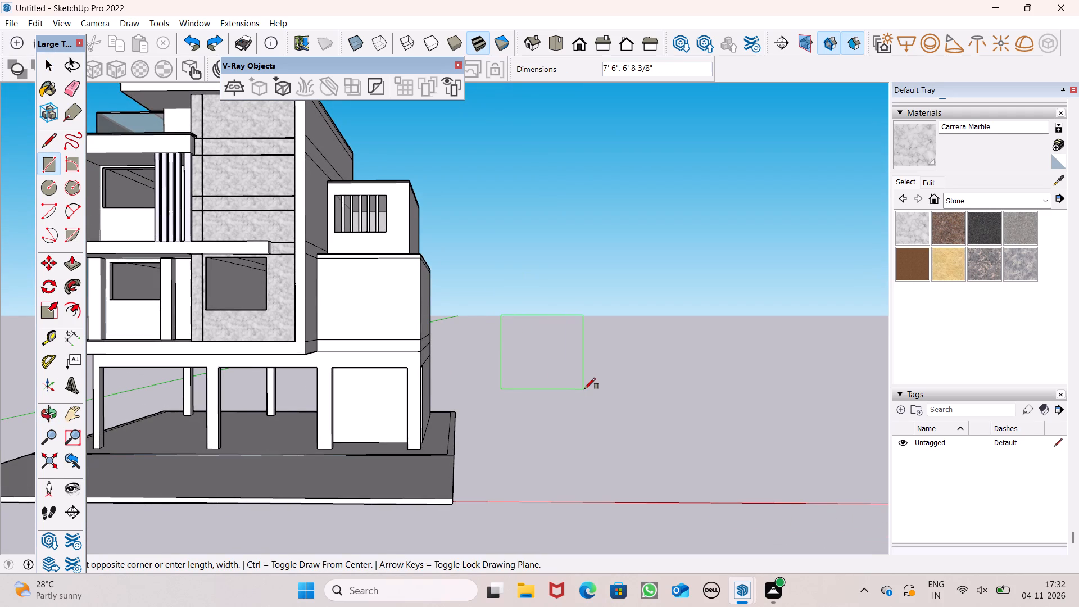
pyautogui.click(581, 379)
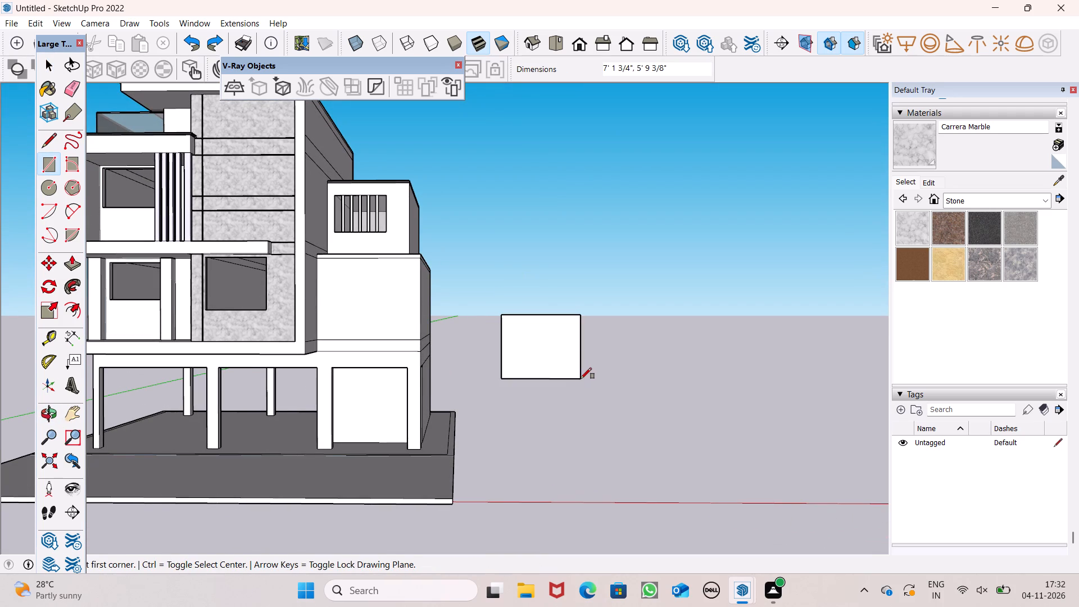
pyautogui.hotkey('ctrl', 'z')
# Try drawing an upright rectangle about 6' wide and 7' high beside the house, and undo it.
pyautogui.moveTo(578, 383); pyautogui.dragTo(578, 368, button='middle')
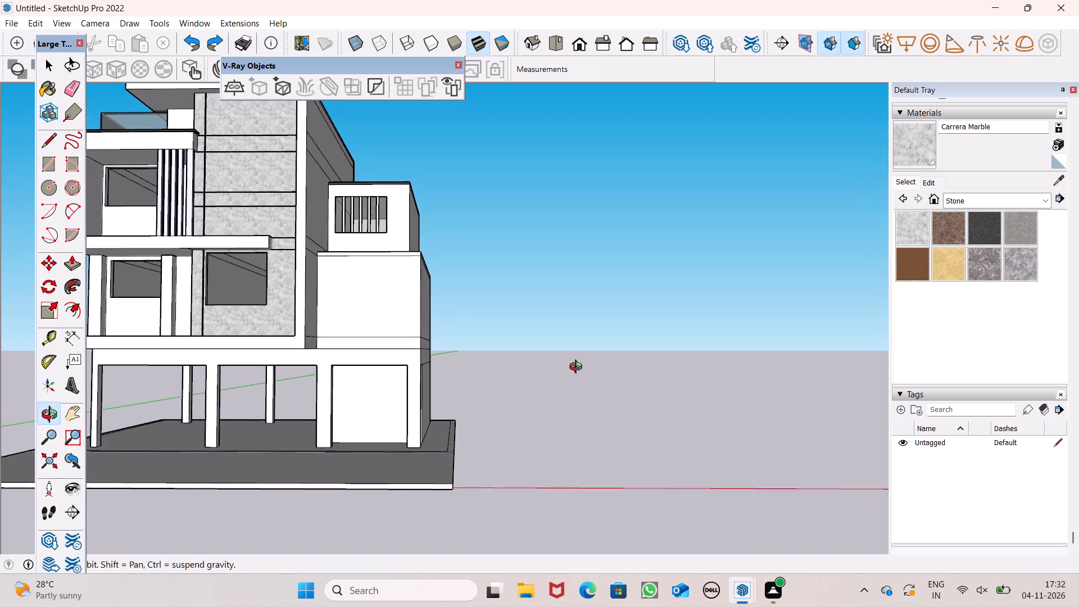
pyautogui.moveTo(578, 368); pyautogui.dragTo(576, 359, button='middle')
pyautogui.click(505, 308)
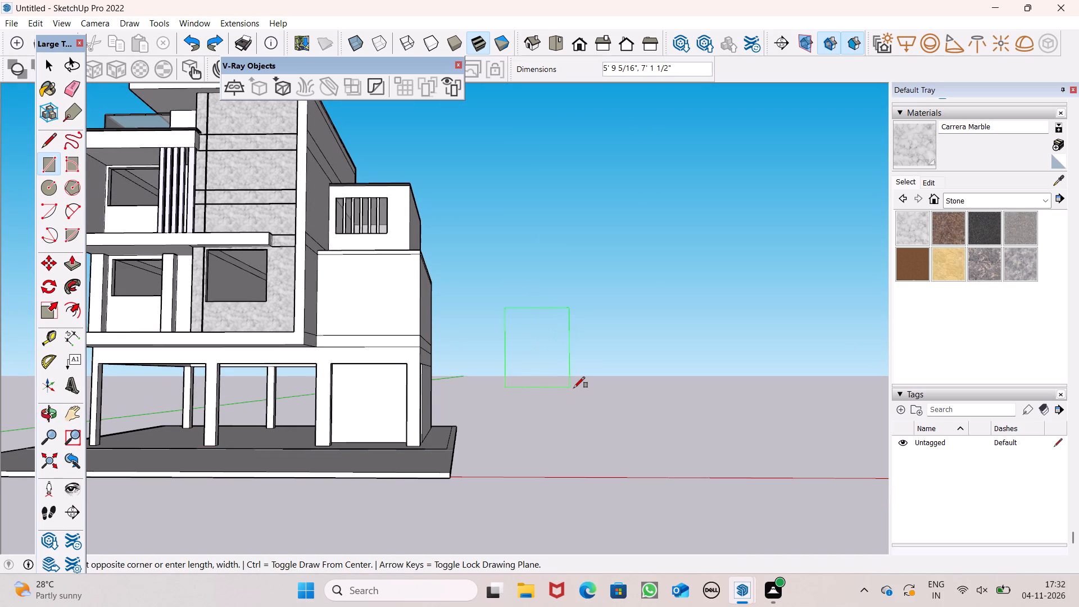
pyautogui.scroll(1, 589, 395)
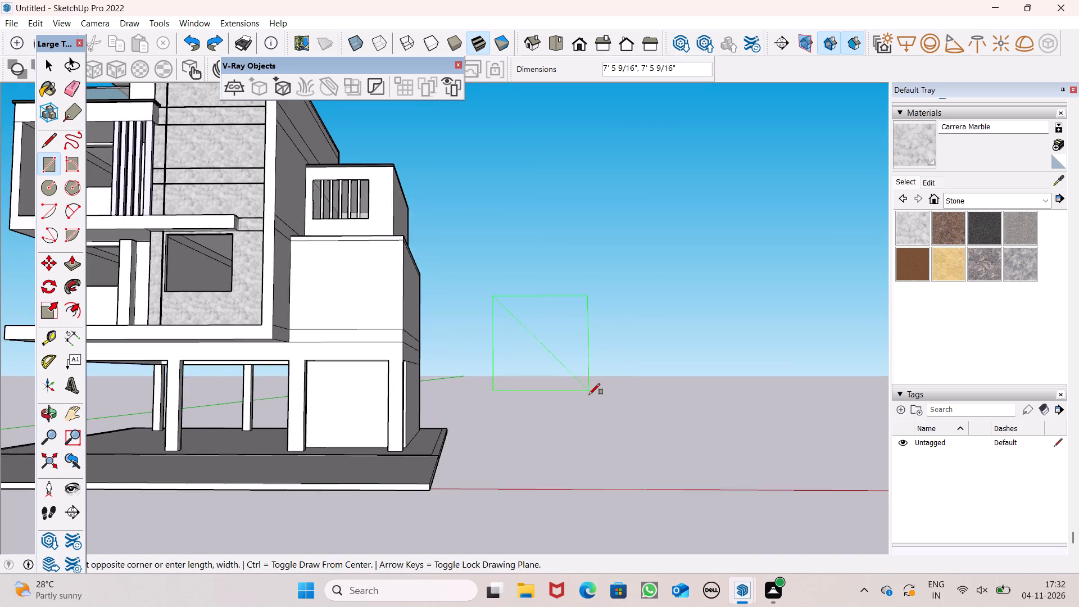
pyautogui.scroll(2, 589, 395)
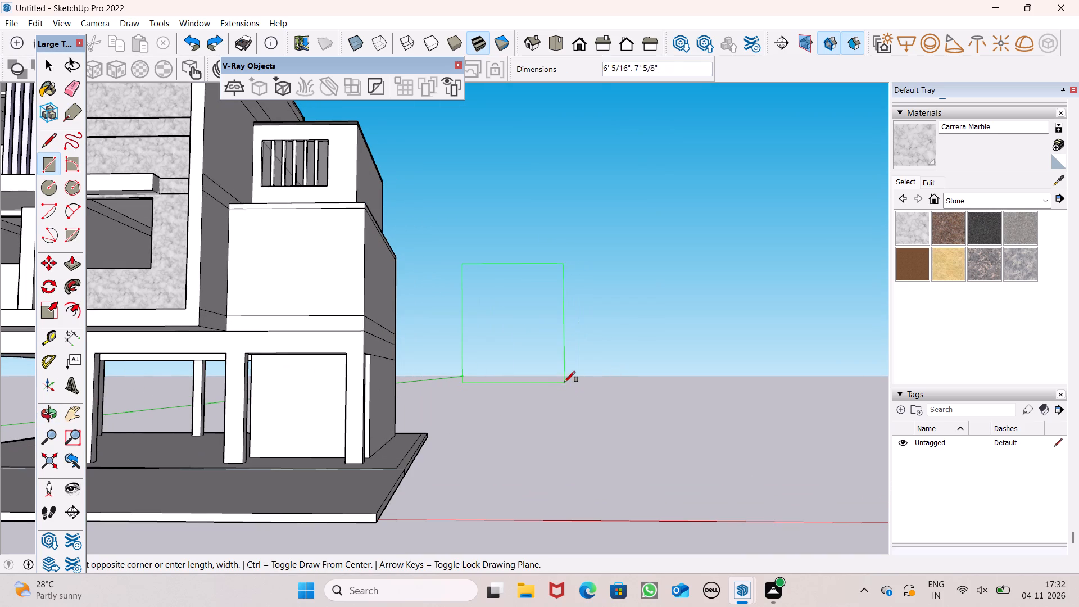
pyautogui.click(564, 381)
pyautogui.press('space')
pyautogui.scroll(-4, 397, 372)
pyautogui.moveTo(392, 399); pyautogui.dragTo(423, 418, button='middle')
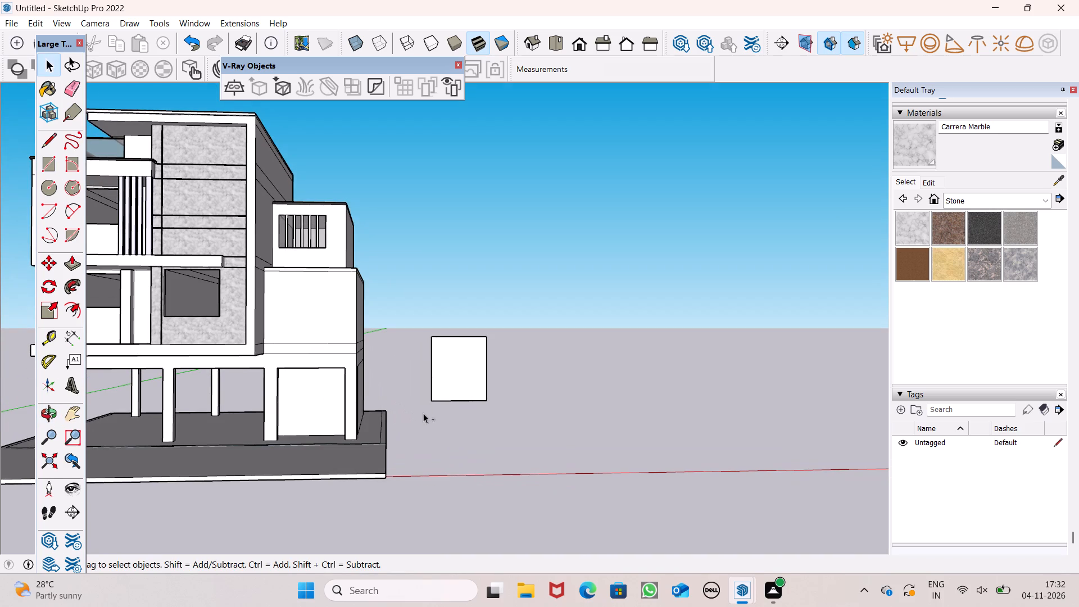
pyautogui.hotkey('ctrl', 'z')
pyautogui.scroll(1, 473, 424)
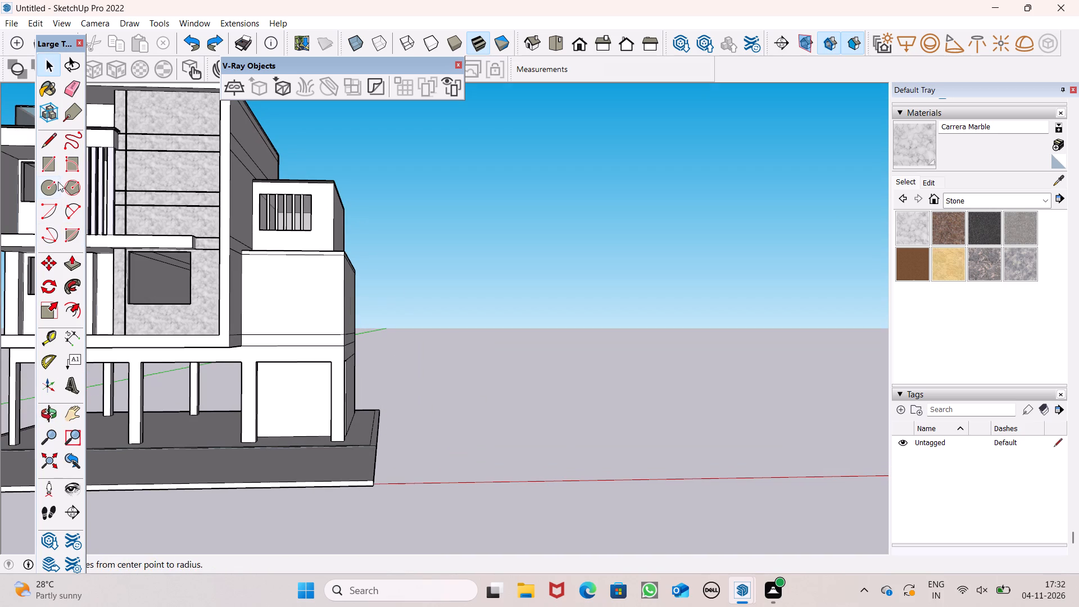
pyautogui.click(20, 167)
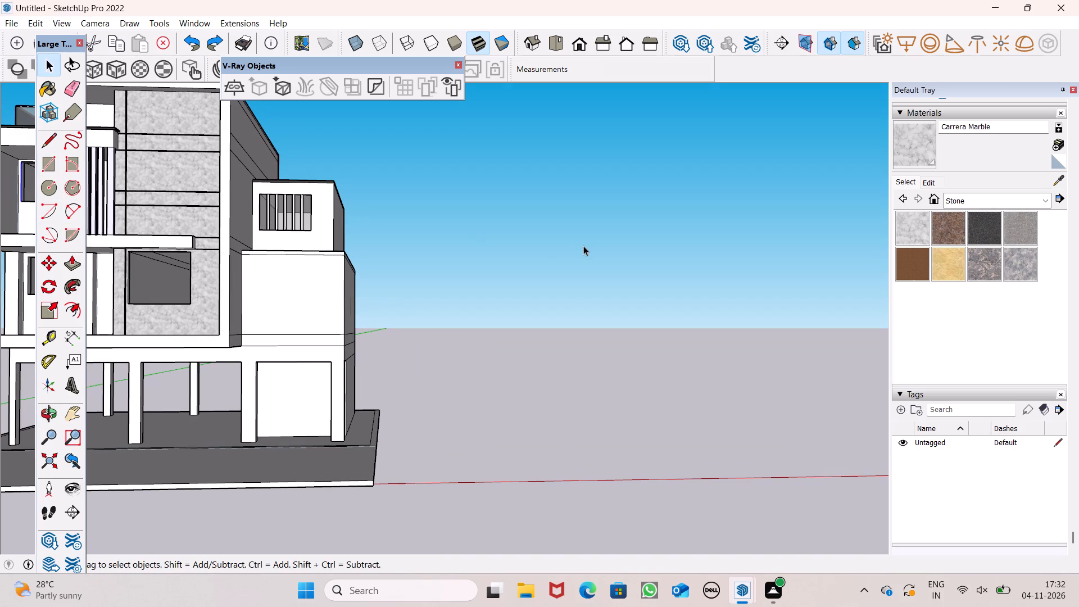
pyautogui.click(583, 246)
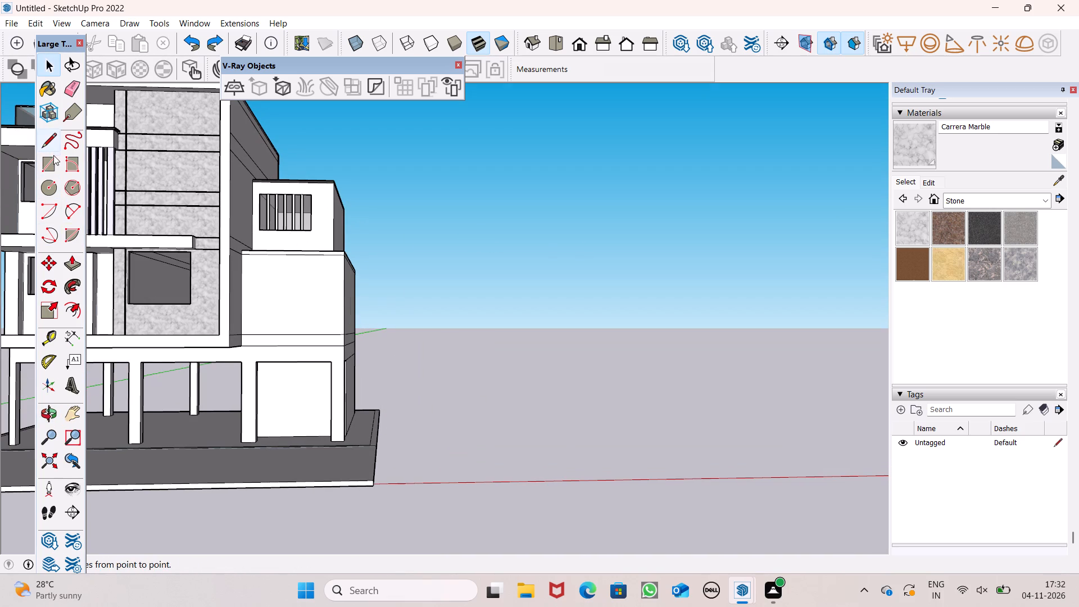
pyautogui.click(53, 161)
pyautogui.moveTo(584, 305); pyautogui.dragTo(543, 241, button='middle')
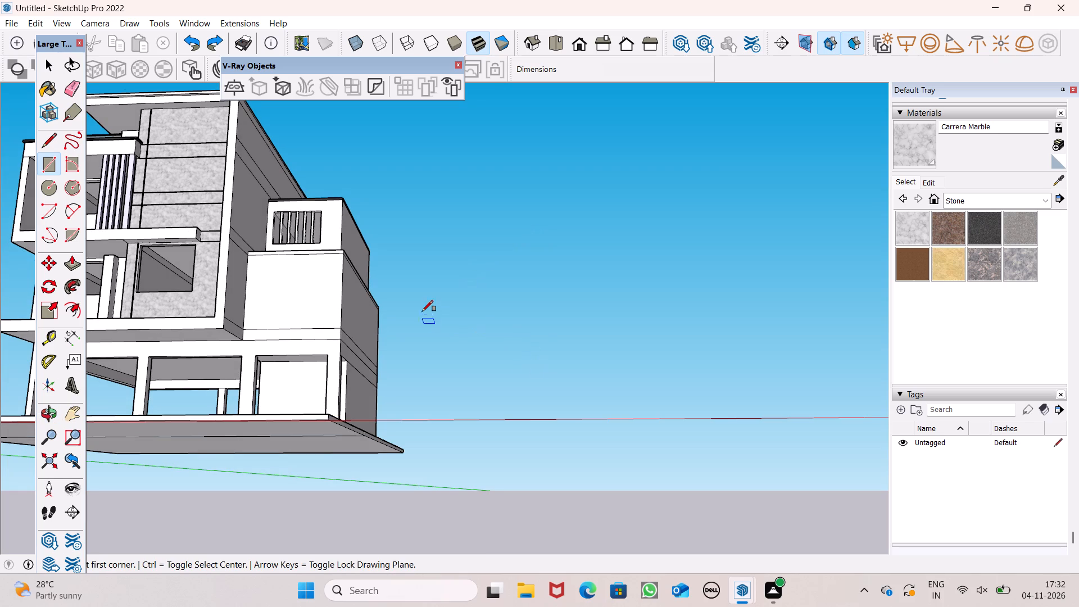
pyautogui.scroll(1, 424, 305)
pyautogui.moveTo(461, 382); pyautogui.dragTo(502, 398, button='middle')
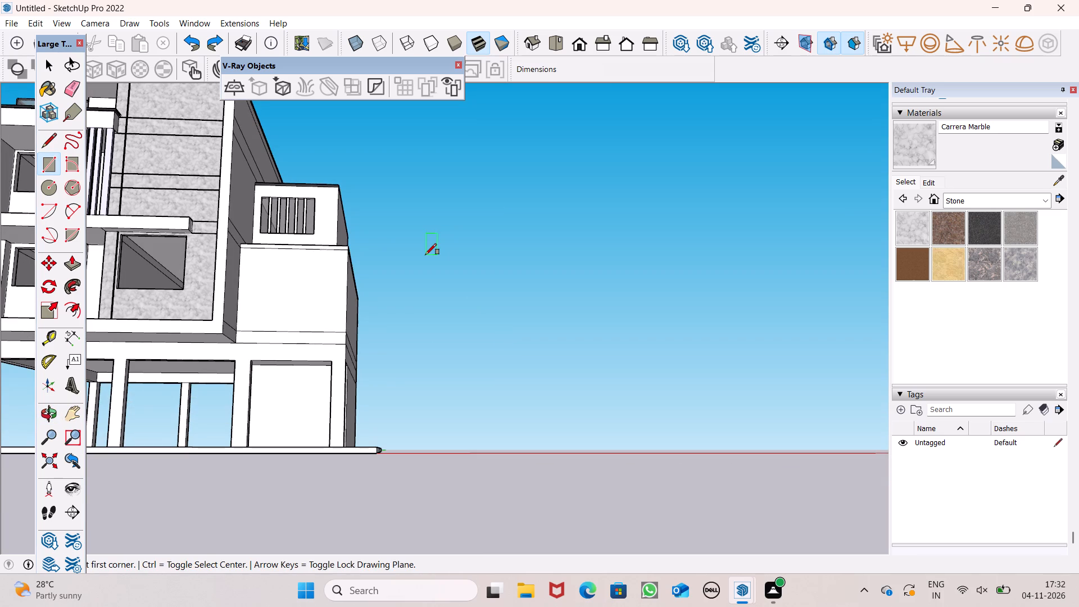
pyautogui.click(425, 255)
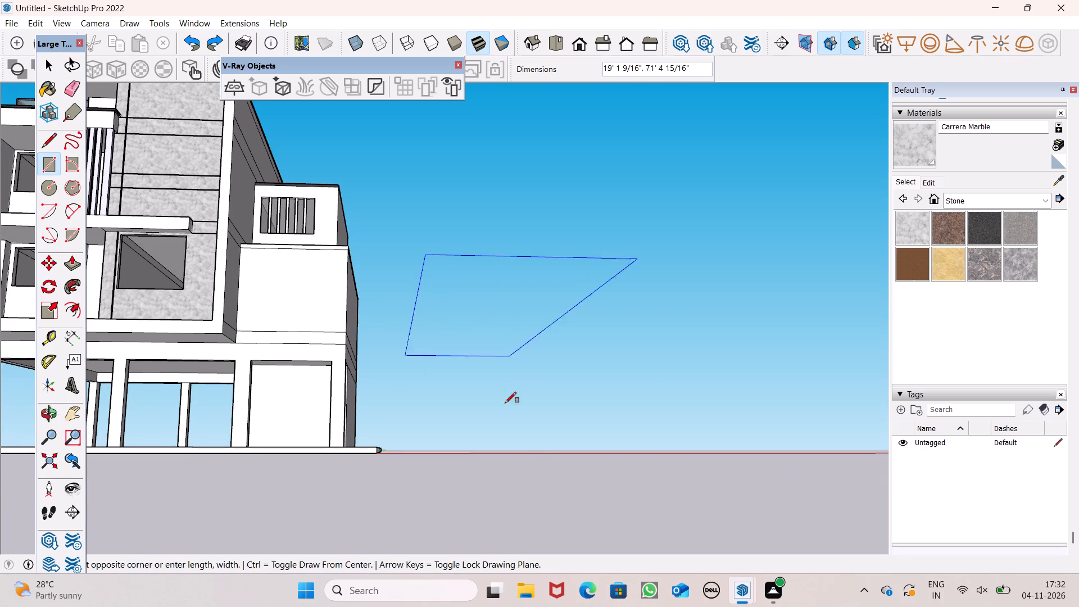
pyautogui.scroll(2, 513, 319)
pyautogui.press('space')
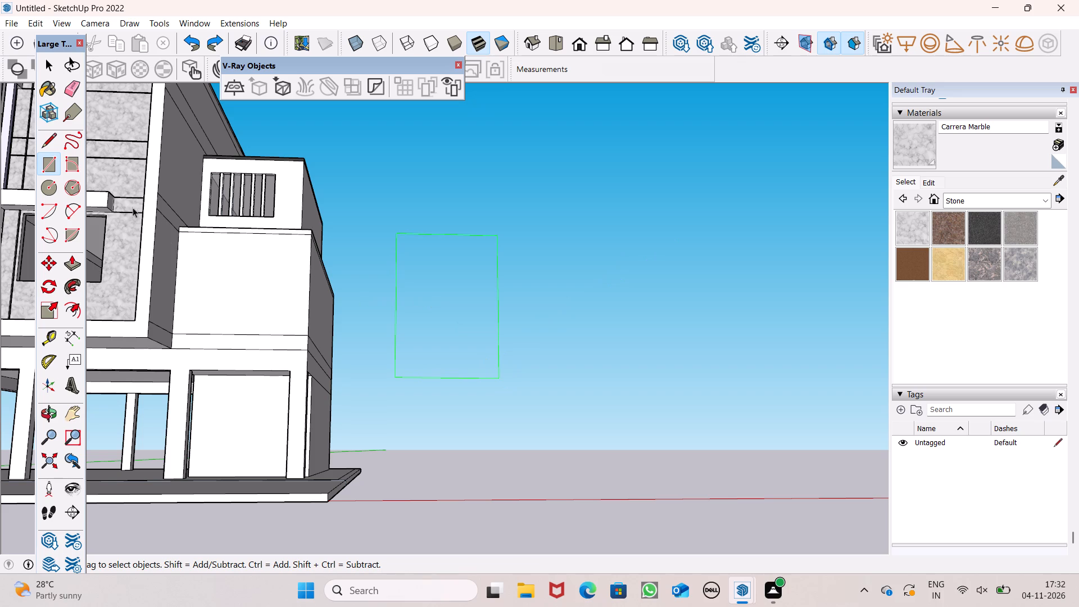
# Draw an upright square about 4' 9" on each side in the open space beside the house's side block.
pyautogui.moveTo(43, 160); pyautogui.dragTo(64, 160)
pyautogui.scroll(-2, 404, 272)
pyautogui.moveTo(452, 325); pyautogui.dragTo(436, 281, button='middle')
pyautogui.click(55, 171)
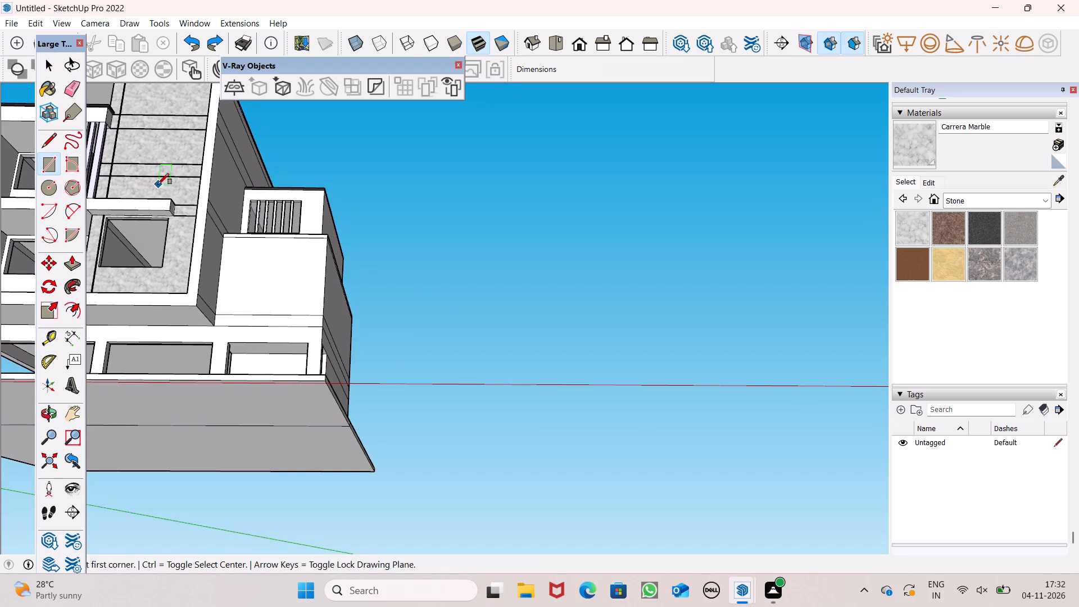
pyautogui.scroll(-1, 172, 191)
pyautogui.scroll(1, 351, 297)
pyautogui.moveTo(351, 297); pyautogui.dragTo(374, 300, button='middle')
pyautogui.scroll(4, 376, 275)
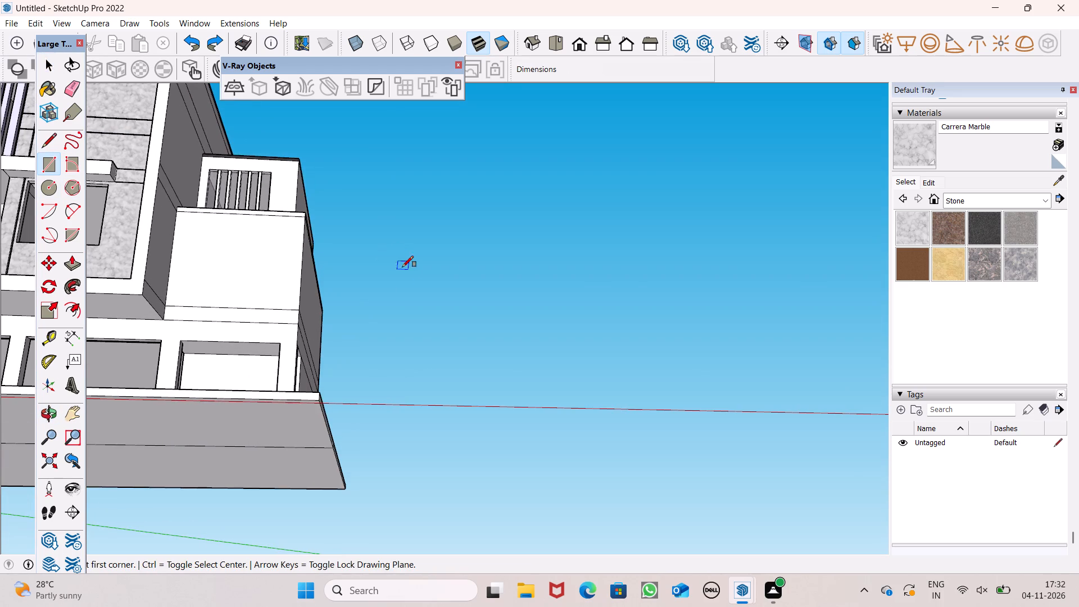
pyautogui.scroll(-4, 405, 285)
pyautogui.moveTo(434, 309); pyautogui.dragTo(425, 366, button='middle')
pyautogui.scroll(1, 425, 366)
pyautogui.click(393, 234)
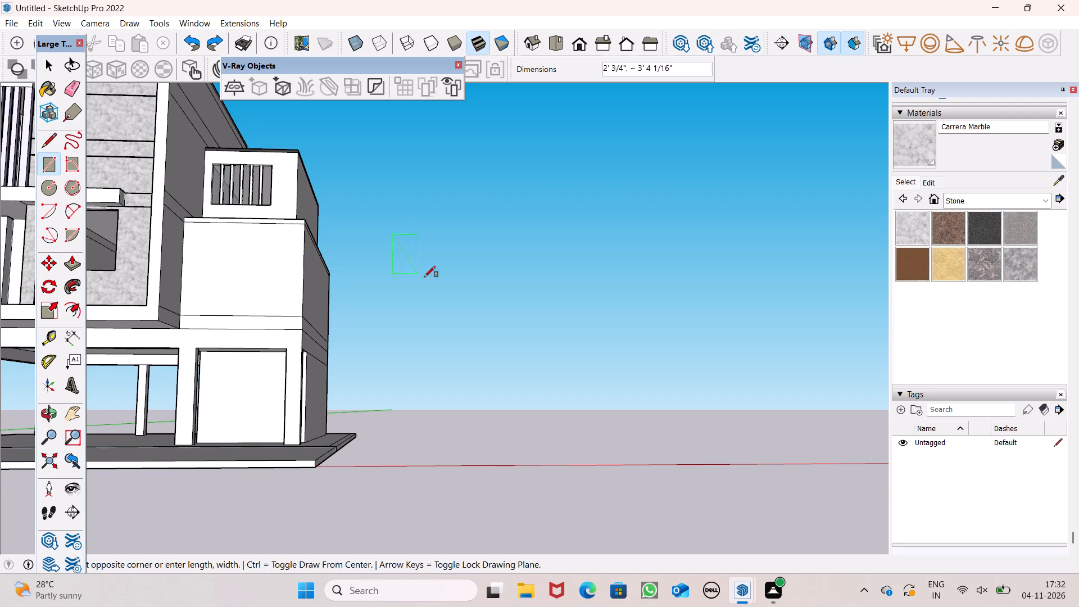
pyautogui.click(459, 296)
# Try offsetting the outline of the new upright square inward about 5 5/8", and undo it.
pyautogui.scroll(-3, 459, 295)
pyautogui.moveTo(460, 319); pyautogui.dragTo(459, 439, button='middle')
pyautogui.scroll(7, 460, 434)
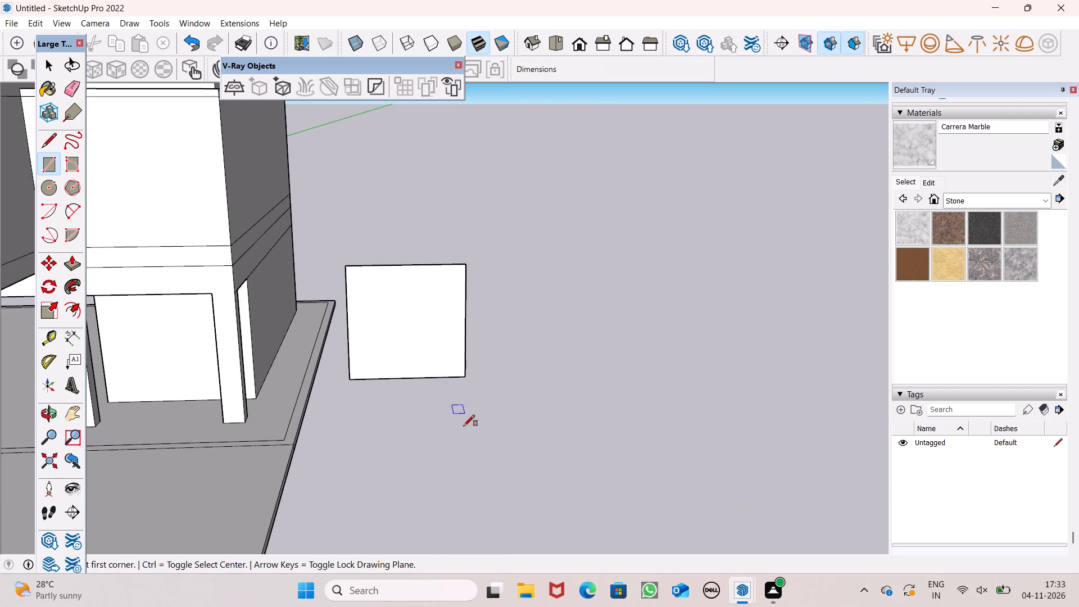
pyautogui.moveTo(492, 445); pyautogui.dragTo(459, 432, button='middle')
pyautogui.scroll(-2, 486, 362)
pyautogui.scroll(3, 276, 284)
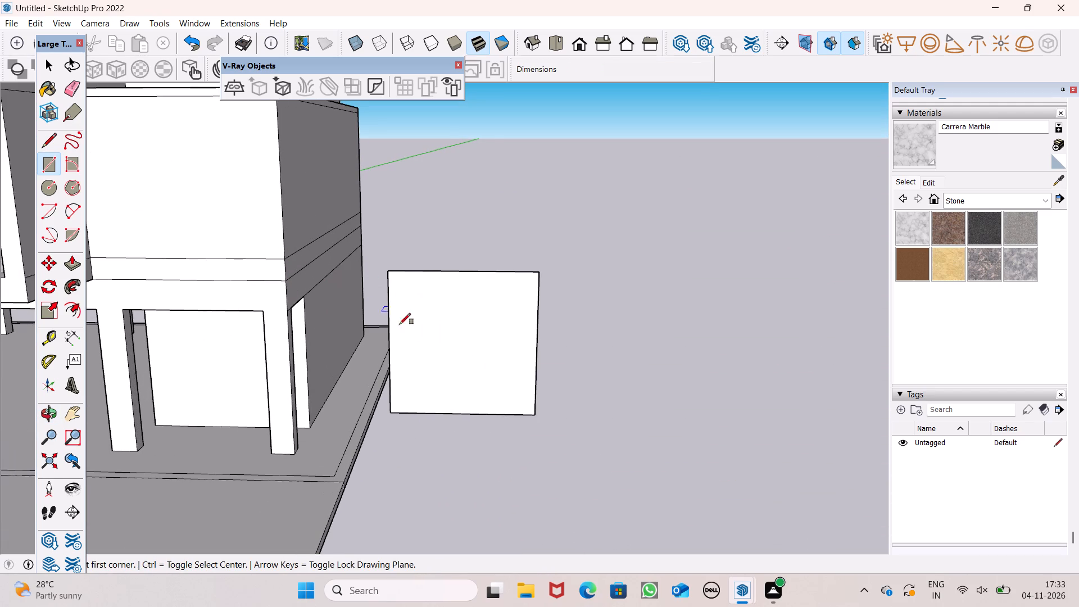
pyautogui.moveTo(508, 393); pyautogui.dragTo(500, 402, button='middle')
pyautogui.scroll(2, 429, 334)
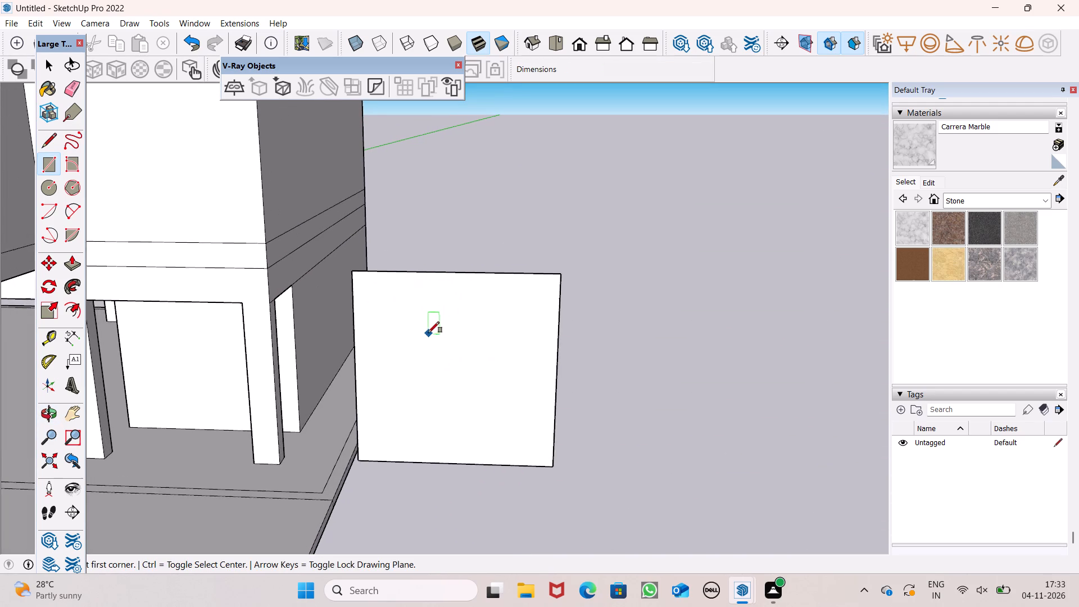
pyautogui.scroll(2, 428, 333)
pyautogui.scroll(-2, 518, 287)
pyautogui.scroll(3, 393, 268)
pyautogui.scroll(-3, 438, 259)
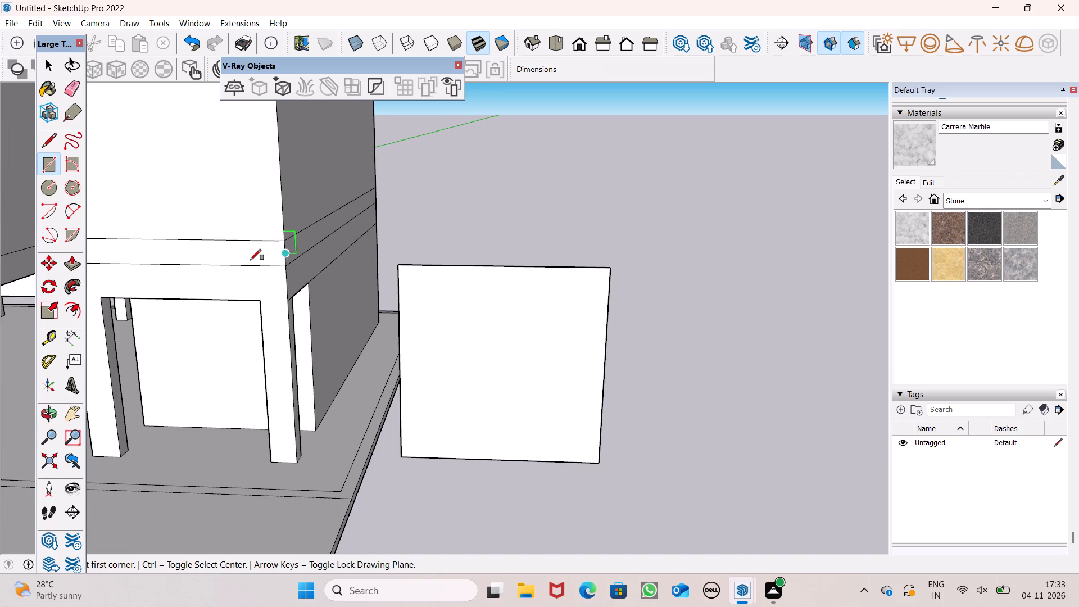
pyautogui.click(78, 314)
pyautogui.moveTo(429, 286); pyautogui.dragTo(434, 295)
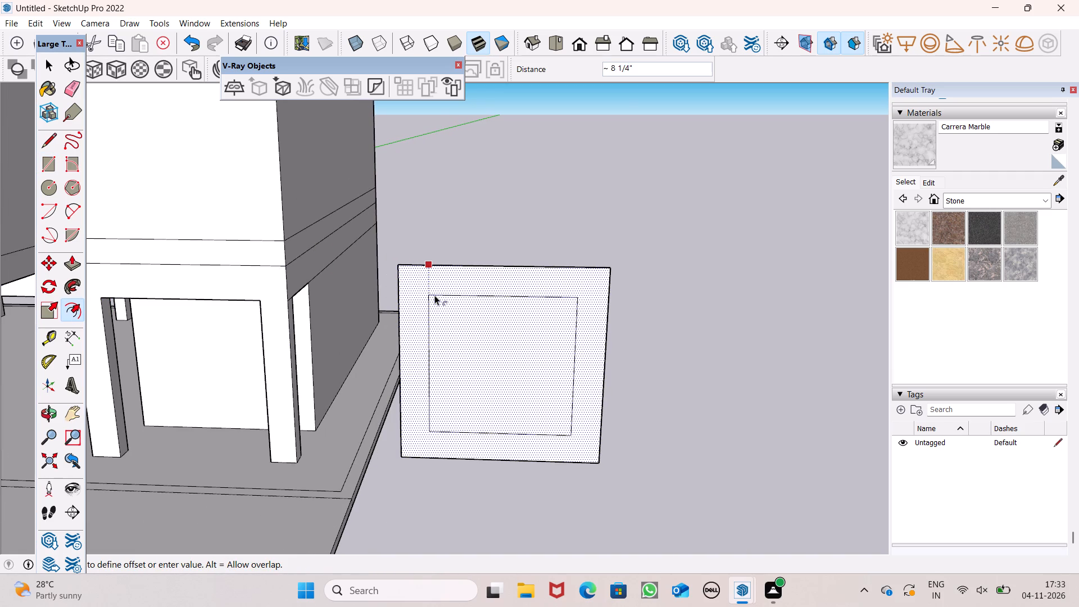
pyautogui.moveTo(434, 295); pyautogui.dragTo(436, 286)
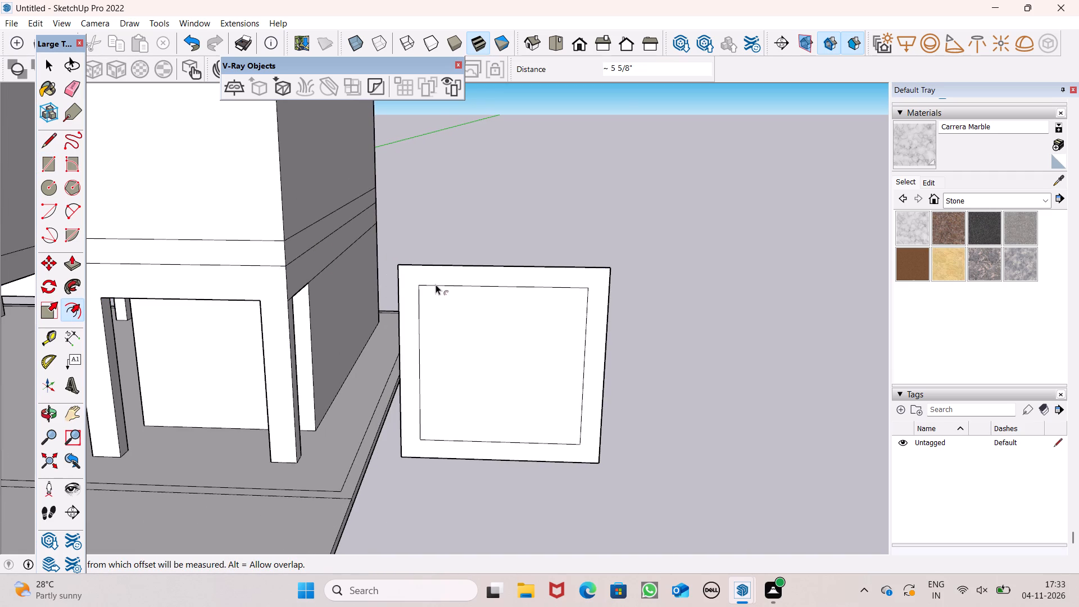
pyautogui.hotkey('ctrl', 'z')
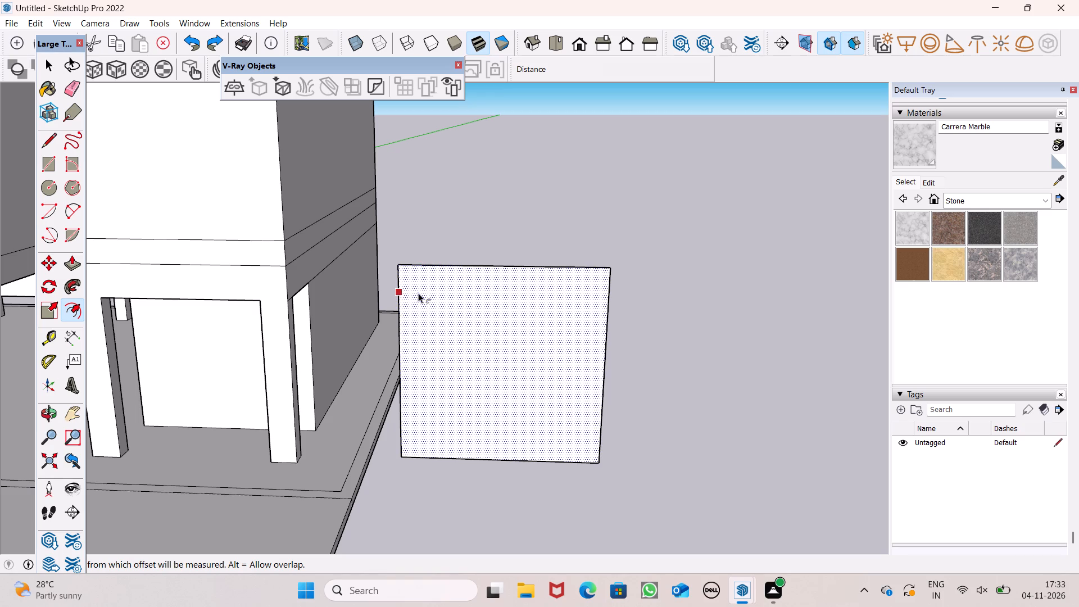
# Offset the upright square's outline inward about 3 1/4" to form a narrow frame border.
pyautogui.click(431, 275)
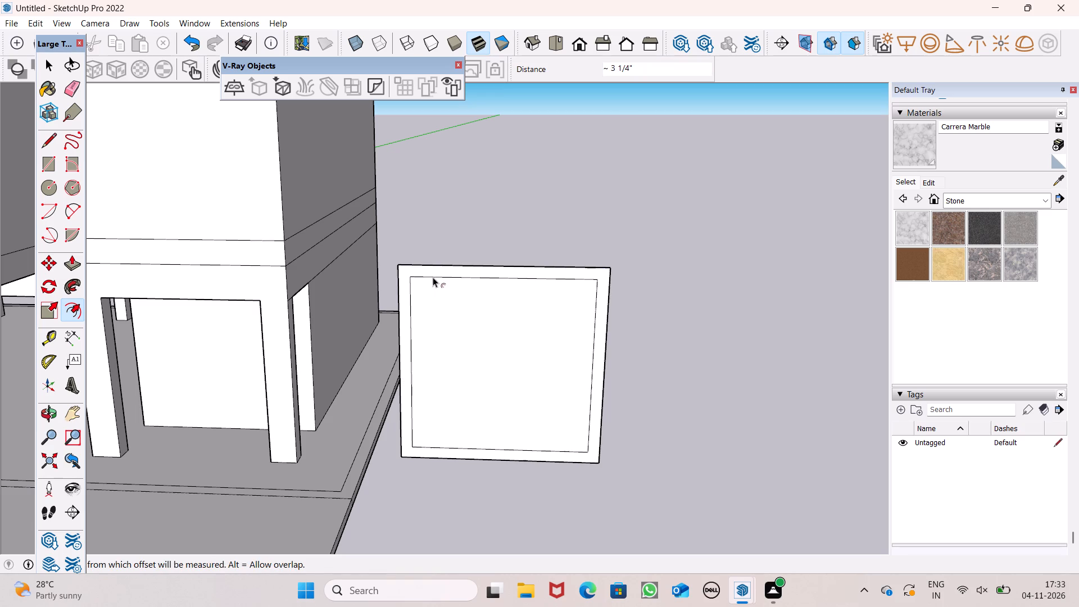
pyautogui.press('space')
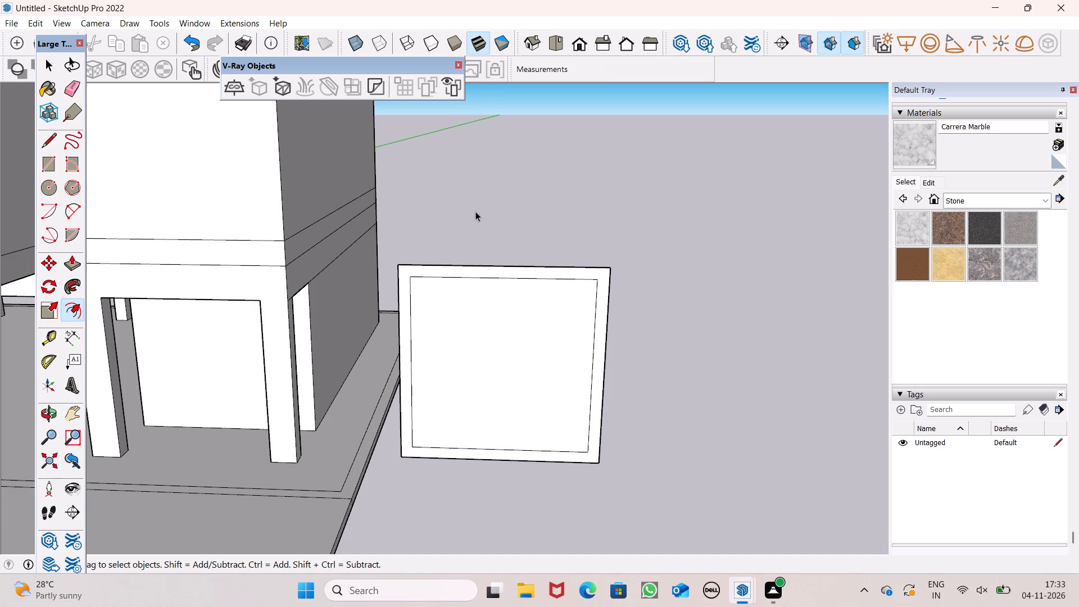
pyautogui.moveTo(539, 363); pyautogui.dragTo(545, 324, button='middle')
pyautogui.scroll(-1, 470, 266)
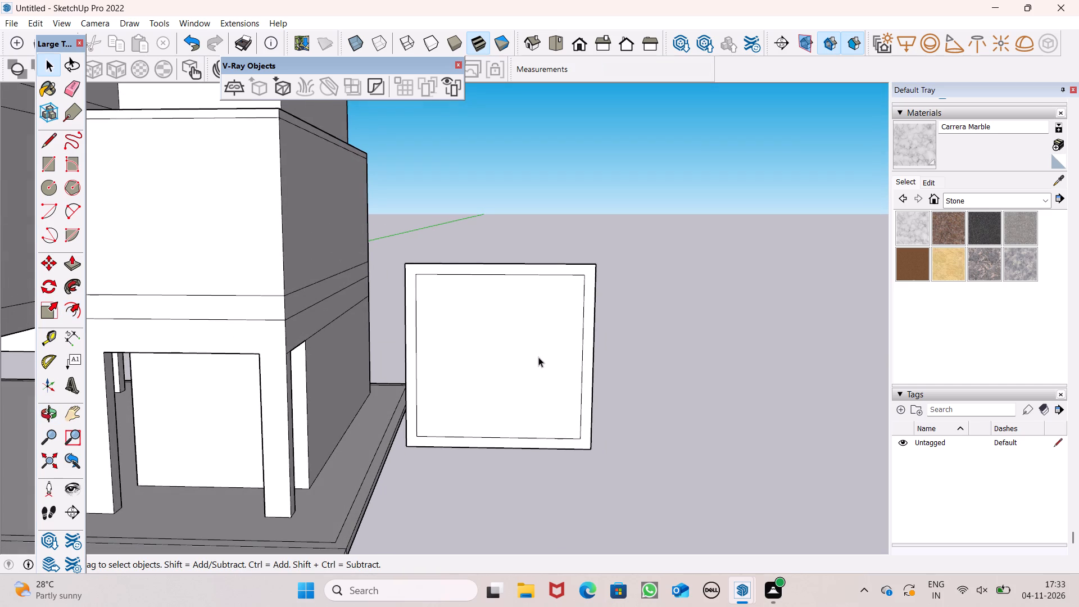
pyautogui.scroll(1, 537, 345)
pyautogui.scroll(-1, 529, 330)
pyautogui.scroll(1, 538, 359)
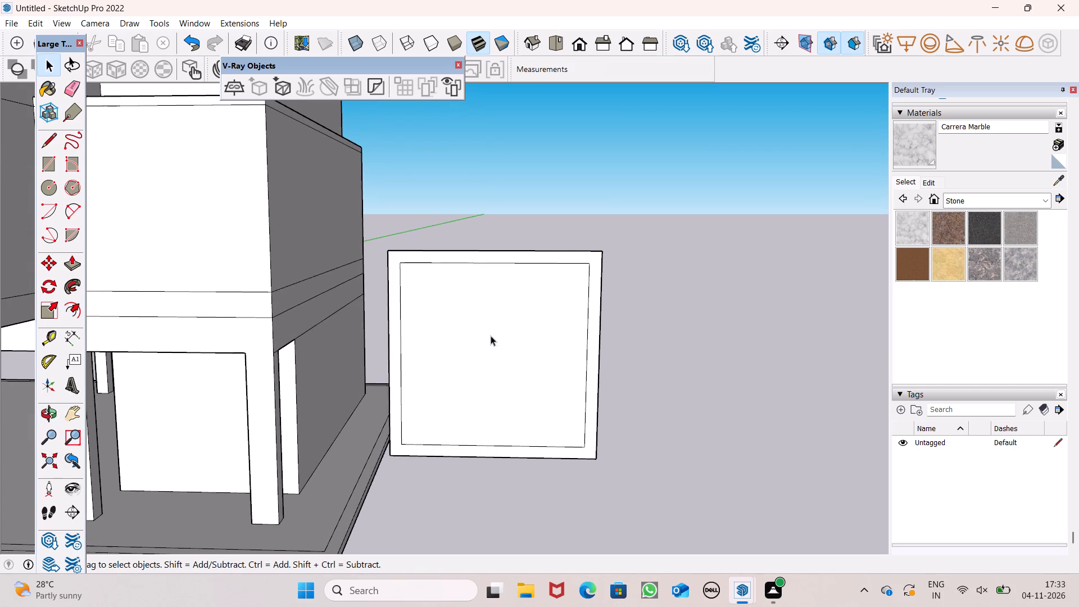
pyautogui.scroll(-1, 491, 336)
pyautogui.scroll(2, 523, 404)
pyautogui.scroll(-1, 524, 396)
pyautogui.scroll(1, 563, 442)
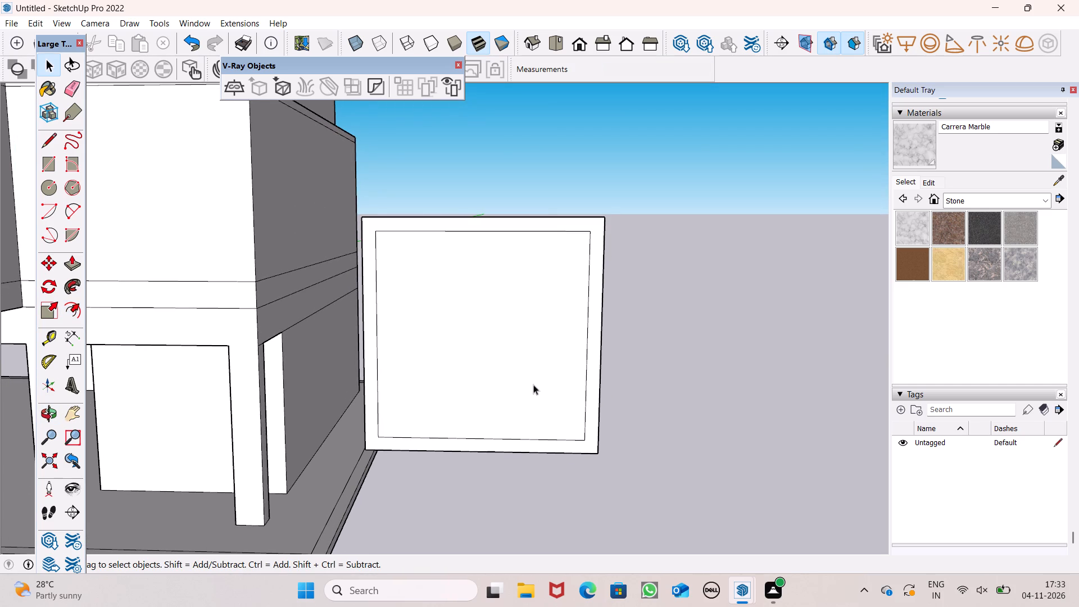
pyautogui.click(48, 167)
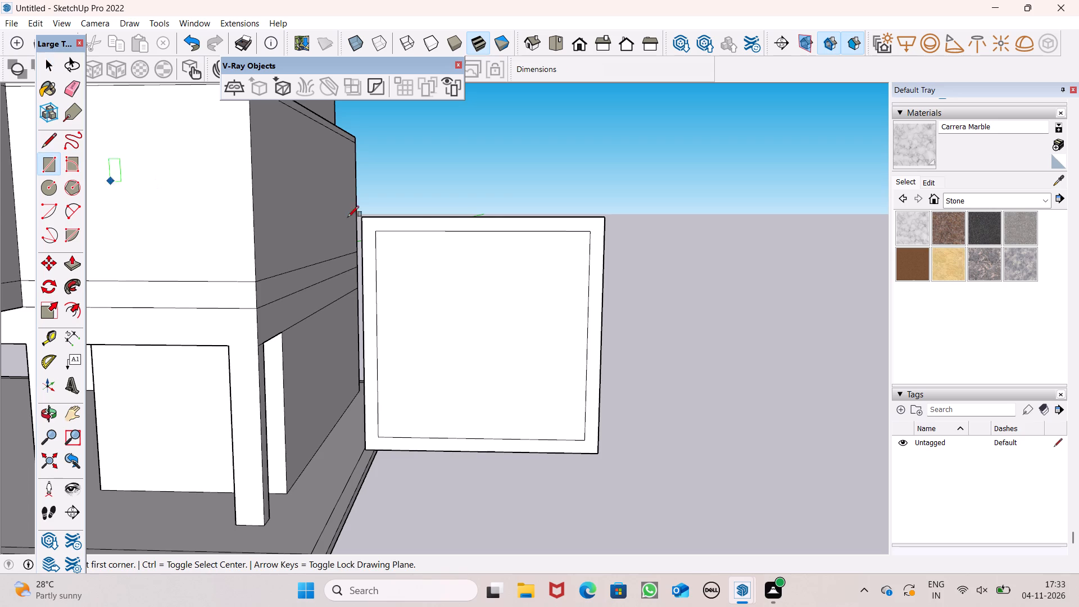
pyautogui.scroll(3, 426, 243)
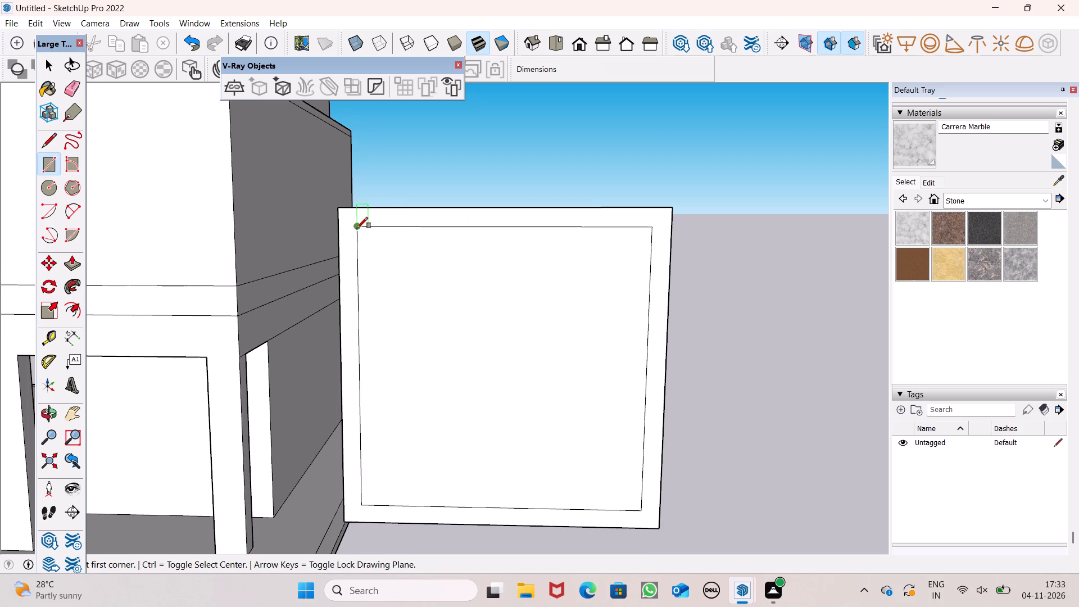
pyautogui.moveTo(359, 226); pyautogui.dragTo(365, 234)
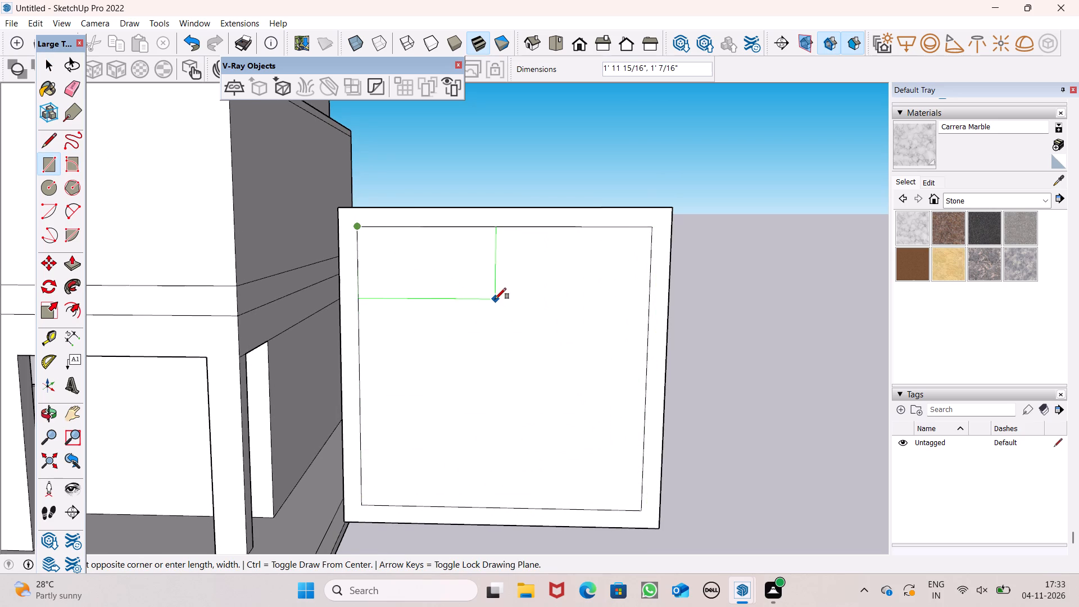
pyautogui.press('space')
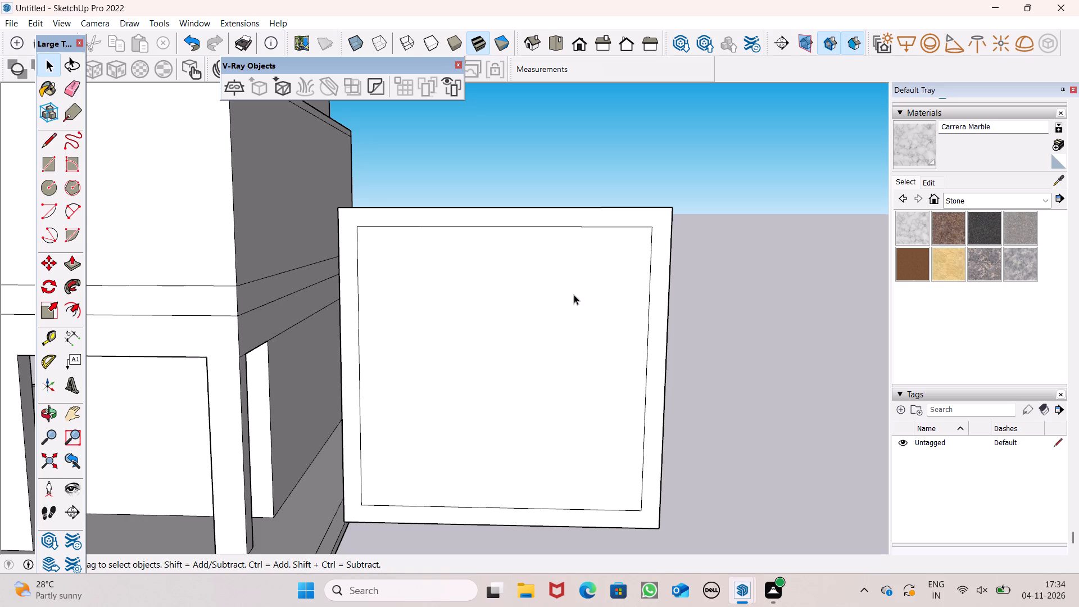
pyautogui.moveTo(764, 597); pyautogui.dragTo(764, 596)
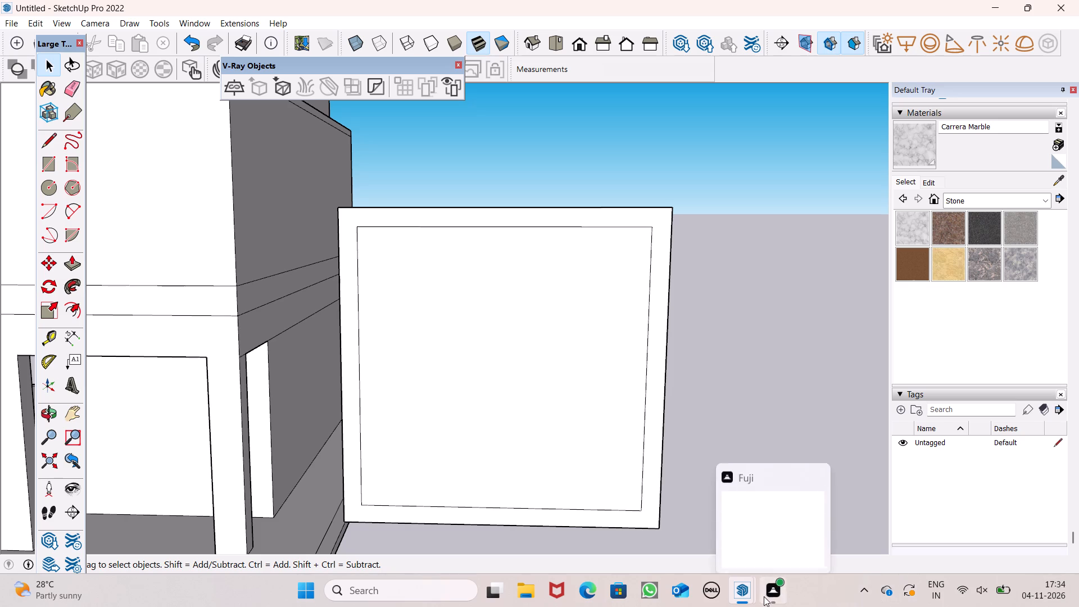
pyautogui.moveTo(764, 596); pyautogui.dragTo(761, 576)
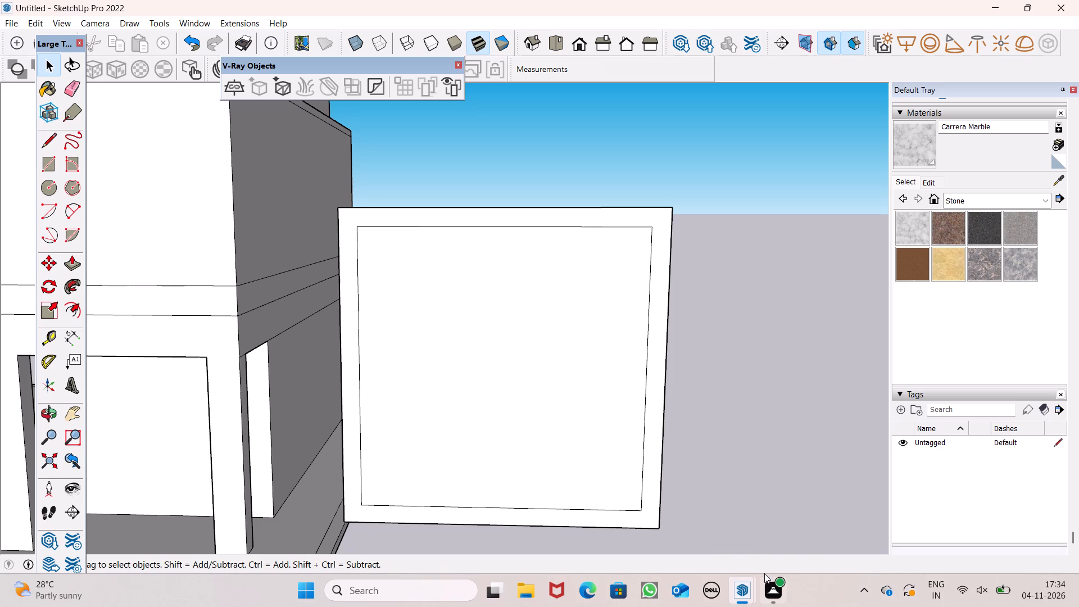
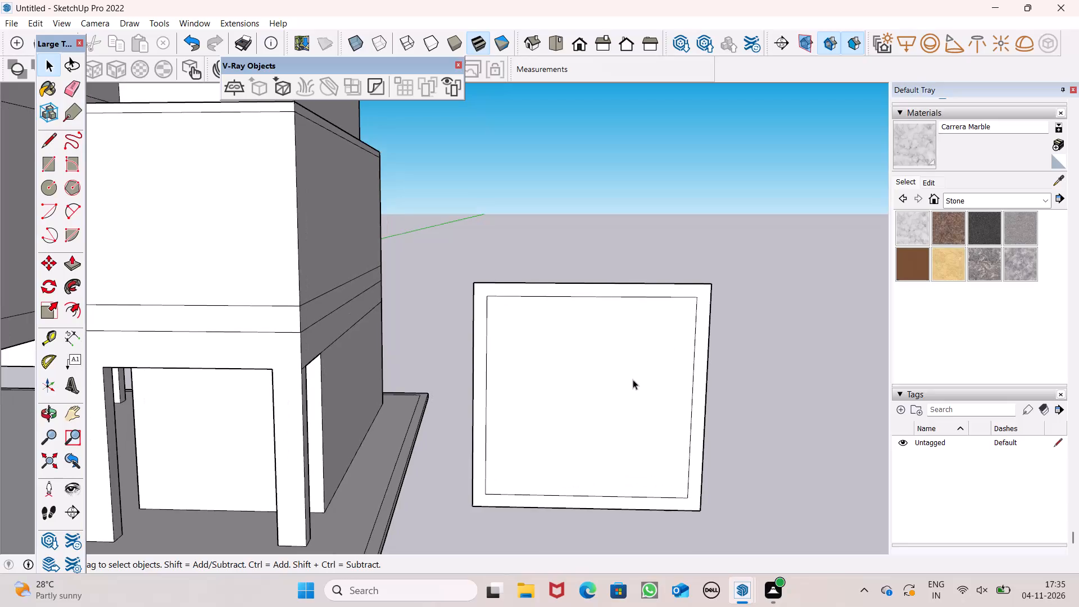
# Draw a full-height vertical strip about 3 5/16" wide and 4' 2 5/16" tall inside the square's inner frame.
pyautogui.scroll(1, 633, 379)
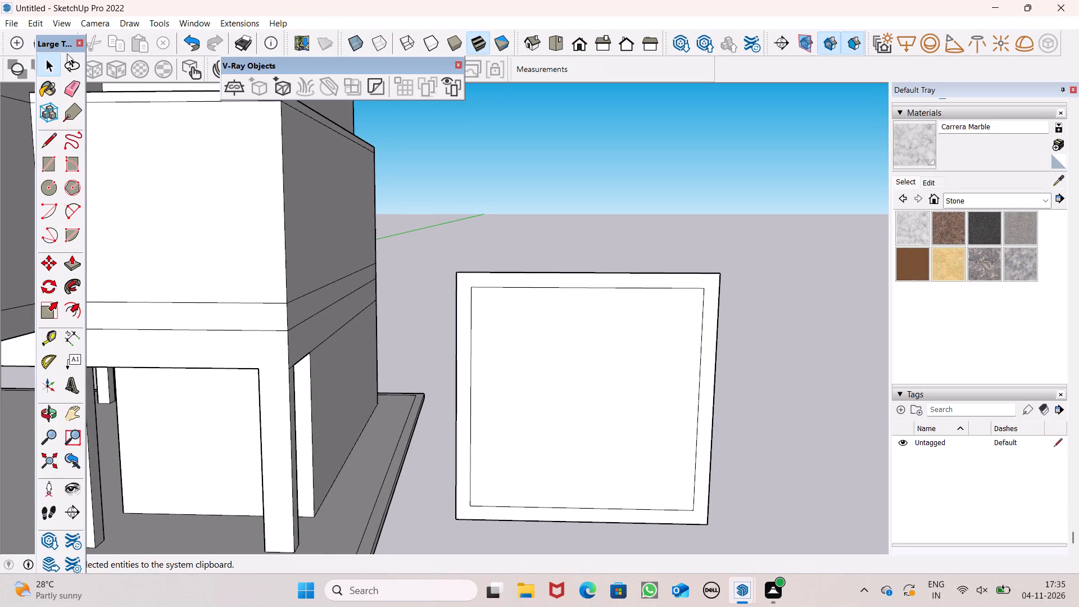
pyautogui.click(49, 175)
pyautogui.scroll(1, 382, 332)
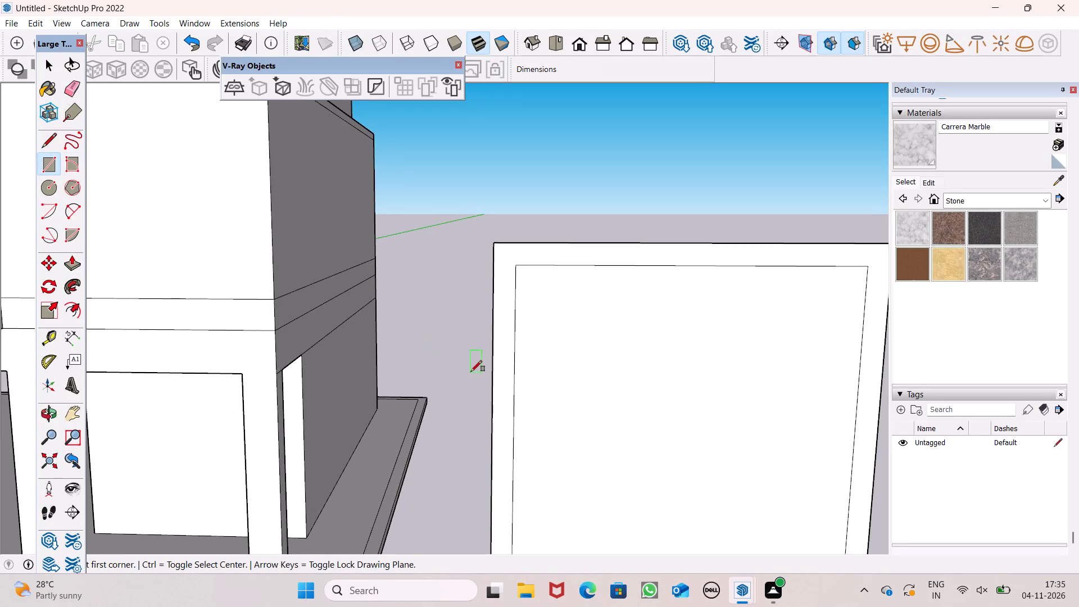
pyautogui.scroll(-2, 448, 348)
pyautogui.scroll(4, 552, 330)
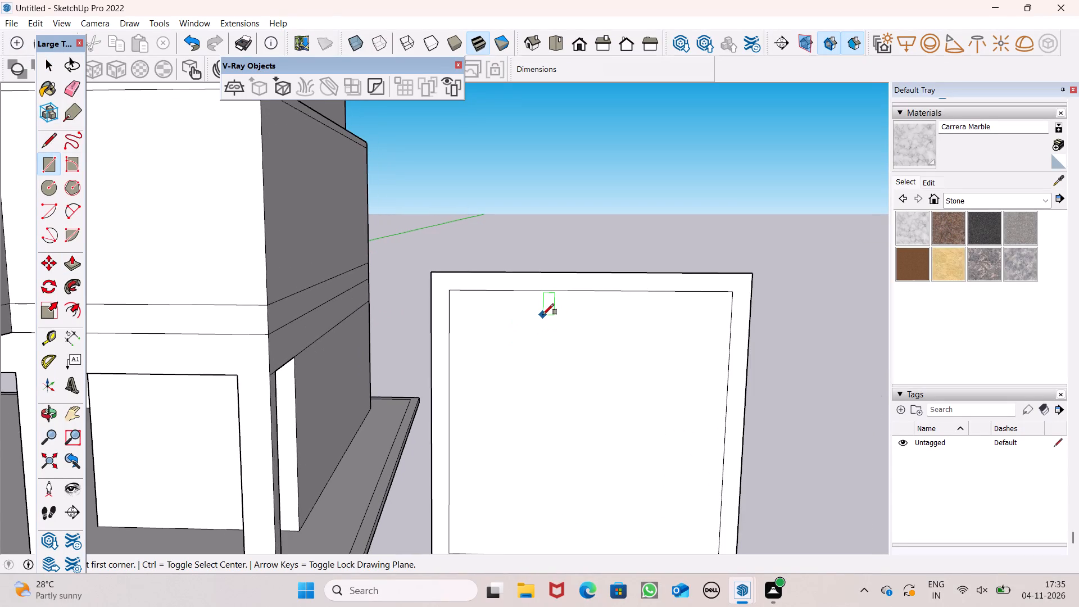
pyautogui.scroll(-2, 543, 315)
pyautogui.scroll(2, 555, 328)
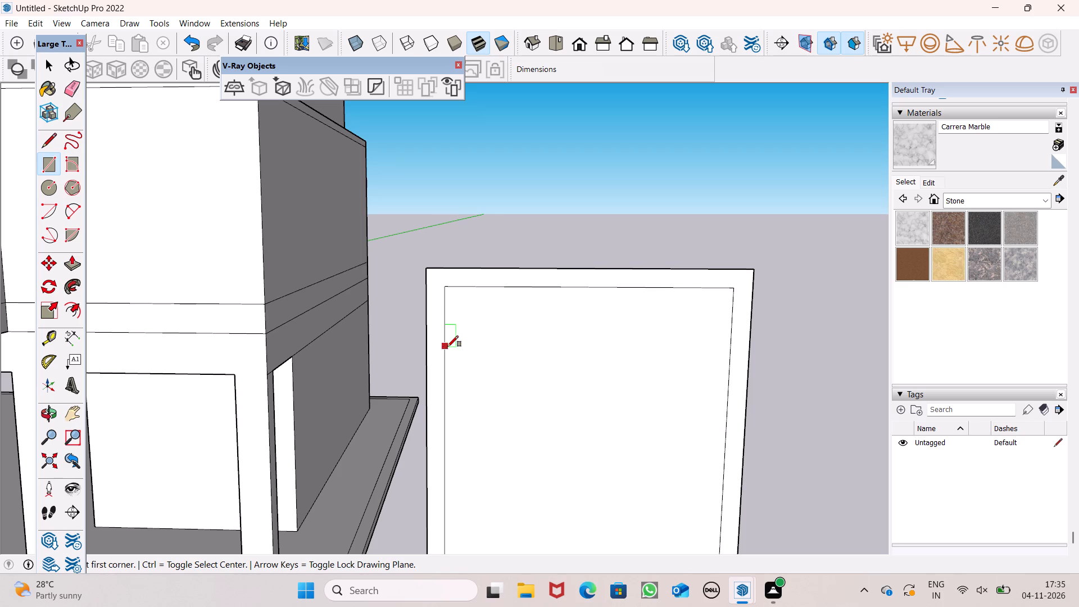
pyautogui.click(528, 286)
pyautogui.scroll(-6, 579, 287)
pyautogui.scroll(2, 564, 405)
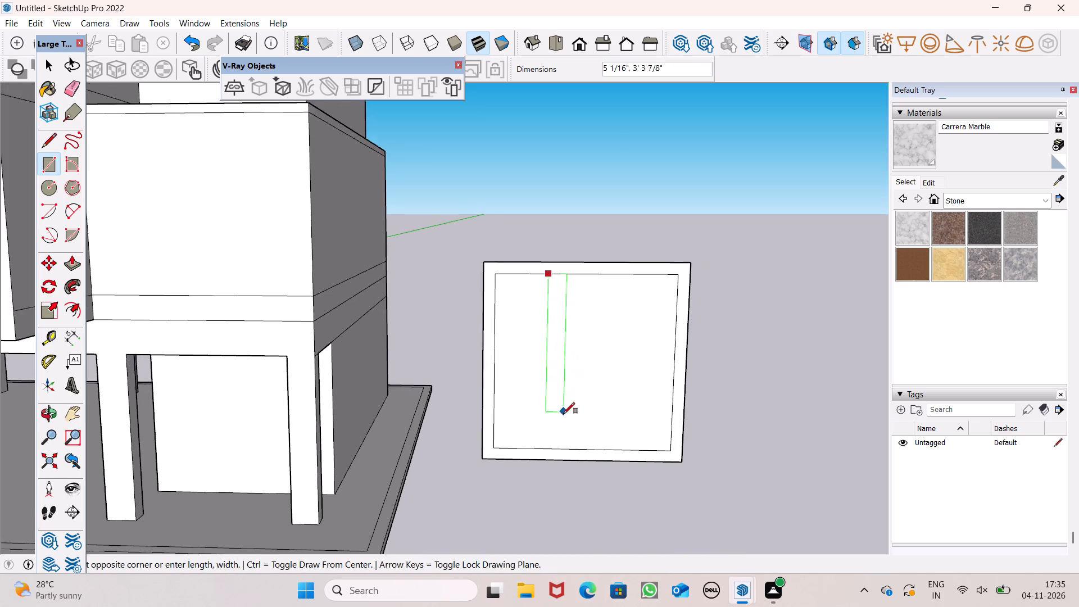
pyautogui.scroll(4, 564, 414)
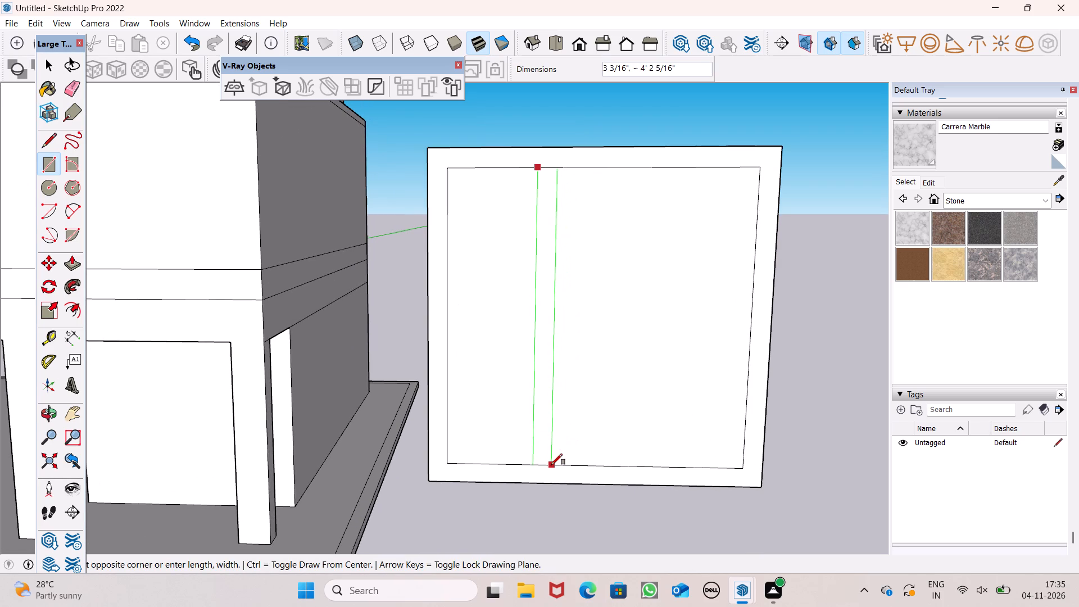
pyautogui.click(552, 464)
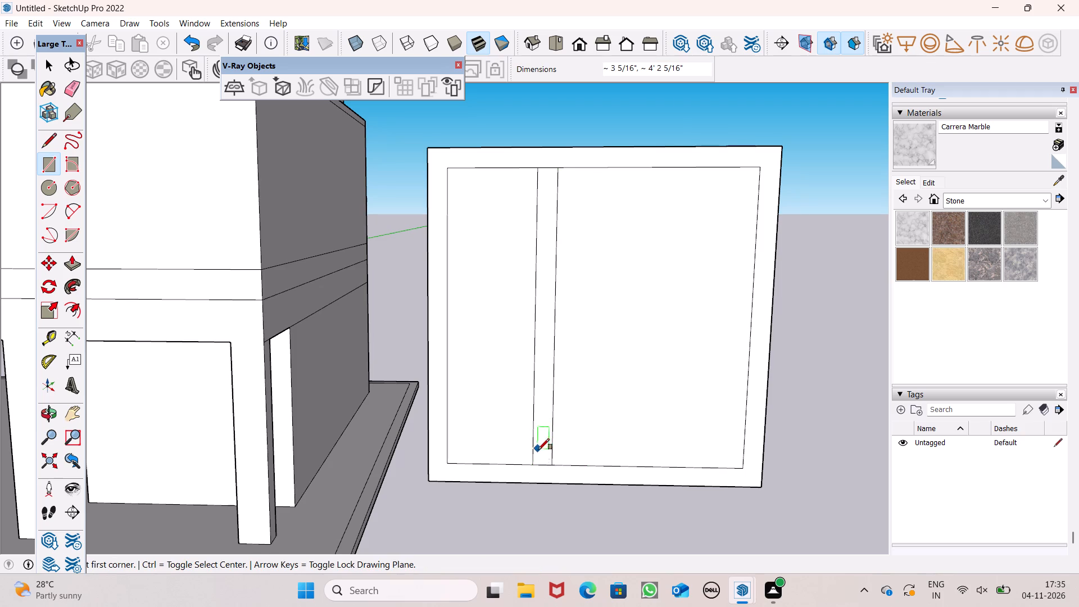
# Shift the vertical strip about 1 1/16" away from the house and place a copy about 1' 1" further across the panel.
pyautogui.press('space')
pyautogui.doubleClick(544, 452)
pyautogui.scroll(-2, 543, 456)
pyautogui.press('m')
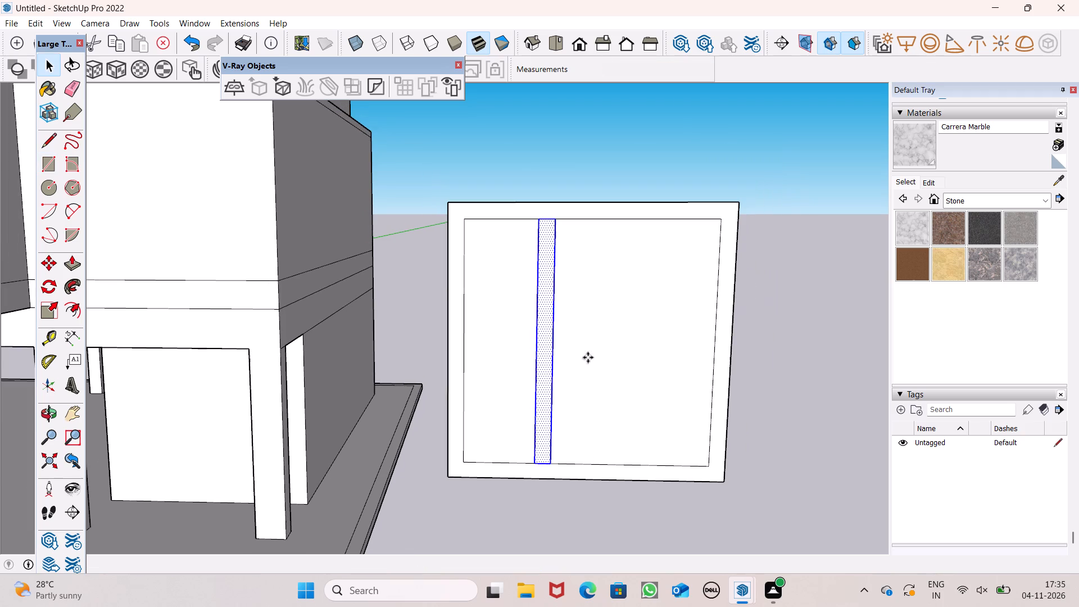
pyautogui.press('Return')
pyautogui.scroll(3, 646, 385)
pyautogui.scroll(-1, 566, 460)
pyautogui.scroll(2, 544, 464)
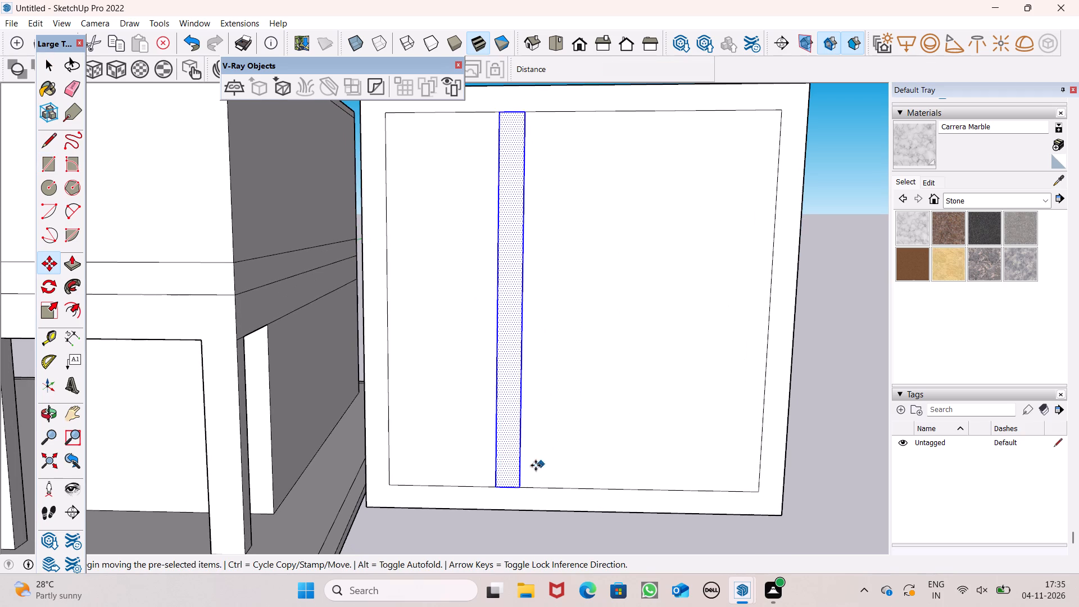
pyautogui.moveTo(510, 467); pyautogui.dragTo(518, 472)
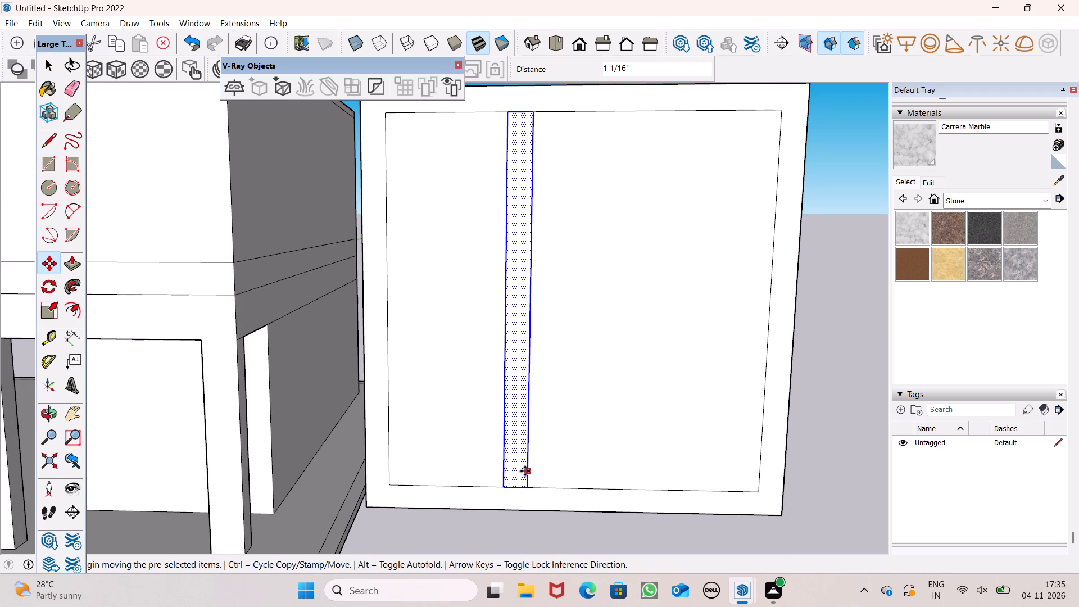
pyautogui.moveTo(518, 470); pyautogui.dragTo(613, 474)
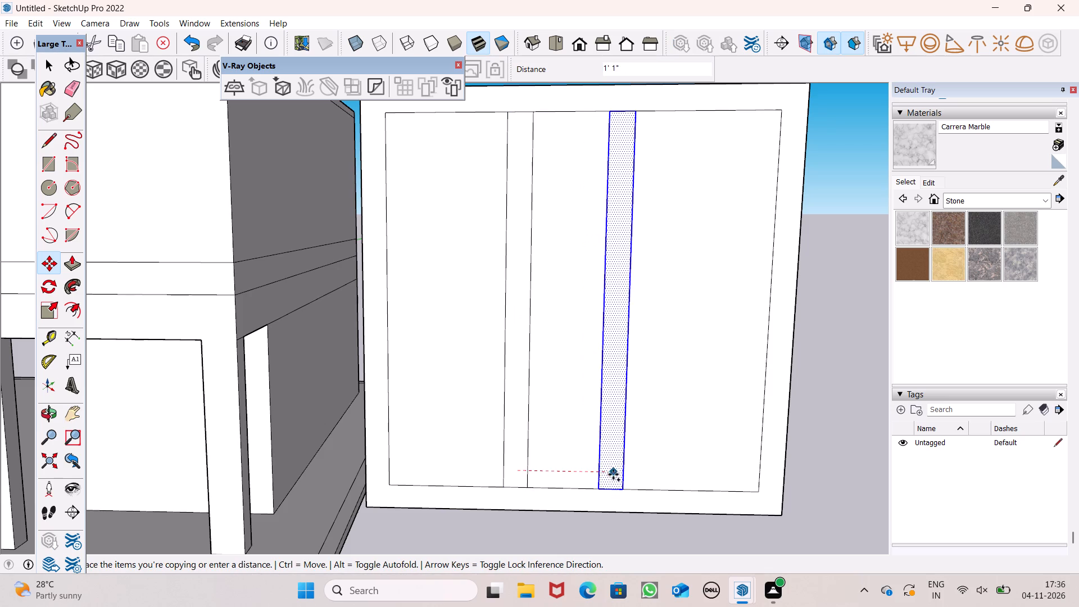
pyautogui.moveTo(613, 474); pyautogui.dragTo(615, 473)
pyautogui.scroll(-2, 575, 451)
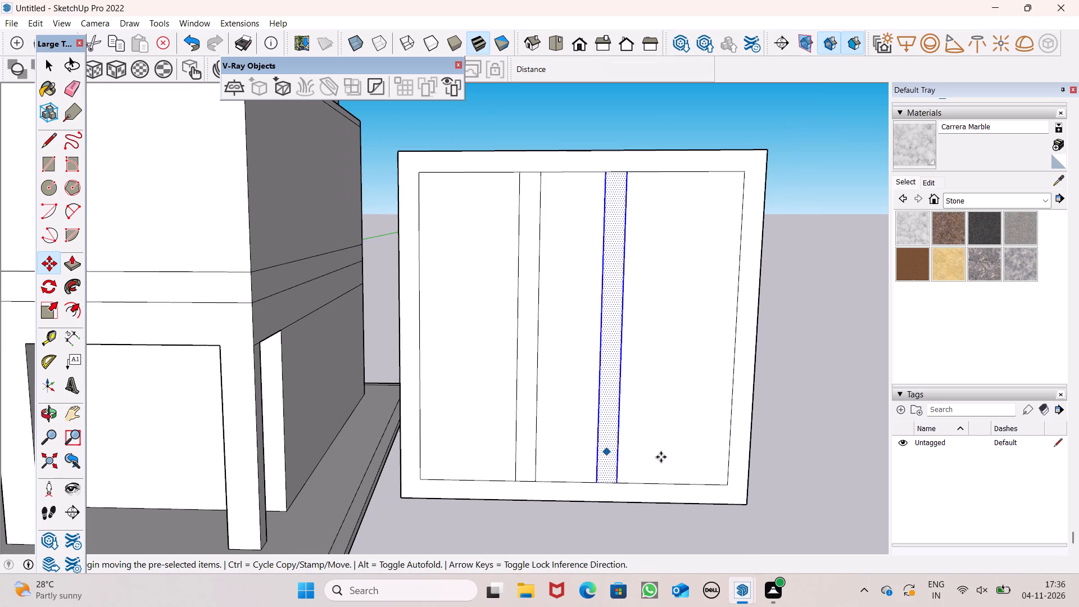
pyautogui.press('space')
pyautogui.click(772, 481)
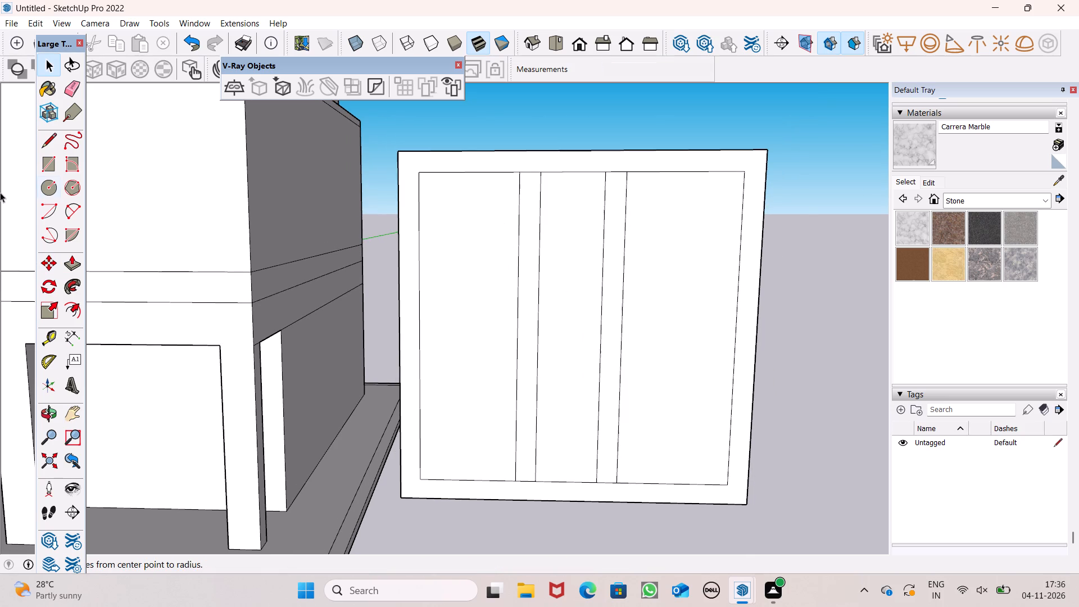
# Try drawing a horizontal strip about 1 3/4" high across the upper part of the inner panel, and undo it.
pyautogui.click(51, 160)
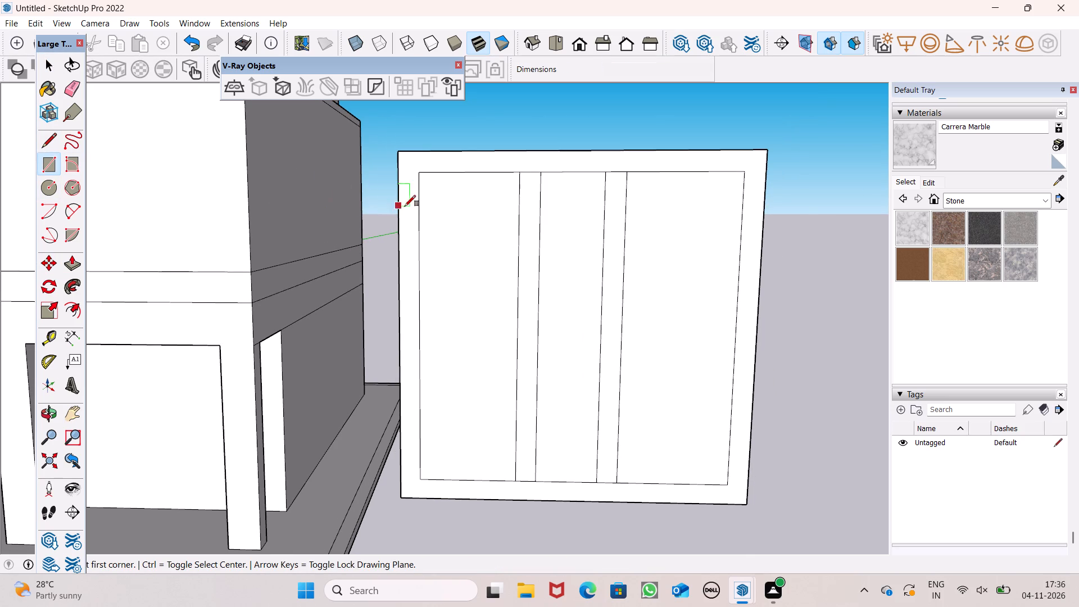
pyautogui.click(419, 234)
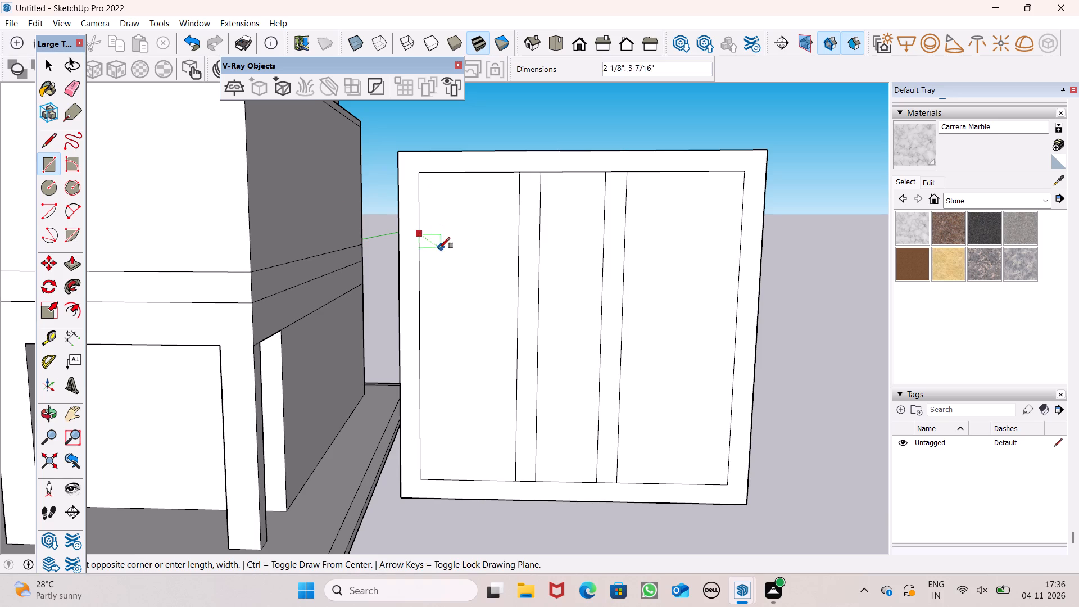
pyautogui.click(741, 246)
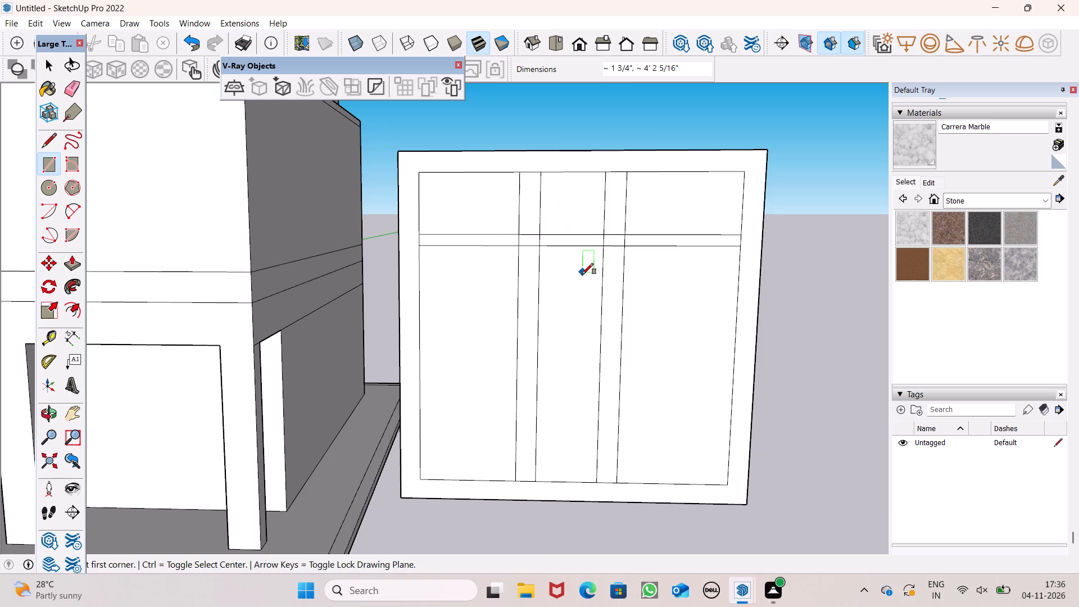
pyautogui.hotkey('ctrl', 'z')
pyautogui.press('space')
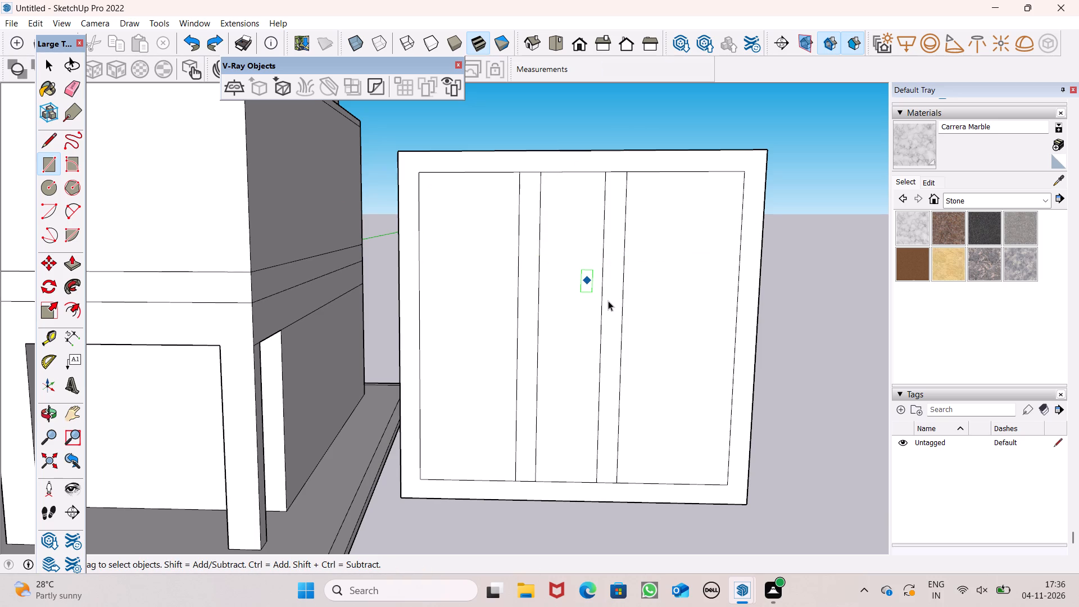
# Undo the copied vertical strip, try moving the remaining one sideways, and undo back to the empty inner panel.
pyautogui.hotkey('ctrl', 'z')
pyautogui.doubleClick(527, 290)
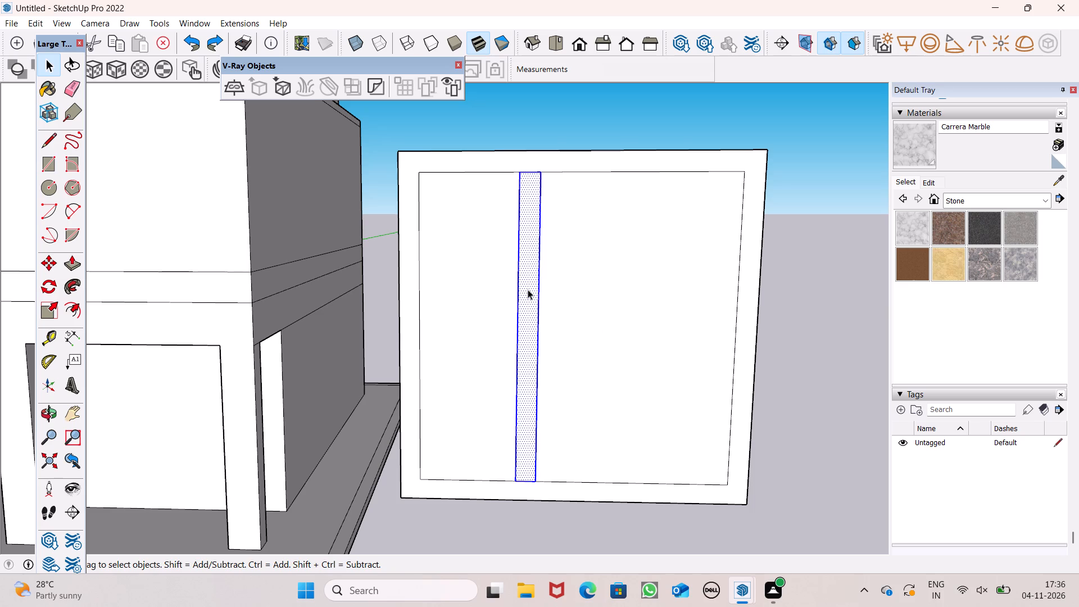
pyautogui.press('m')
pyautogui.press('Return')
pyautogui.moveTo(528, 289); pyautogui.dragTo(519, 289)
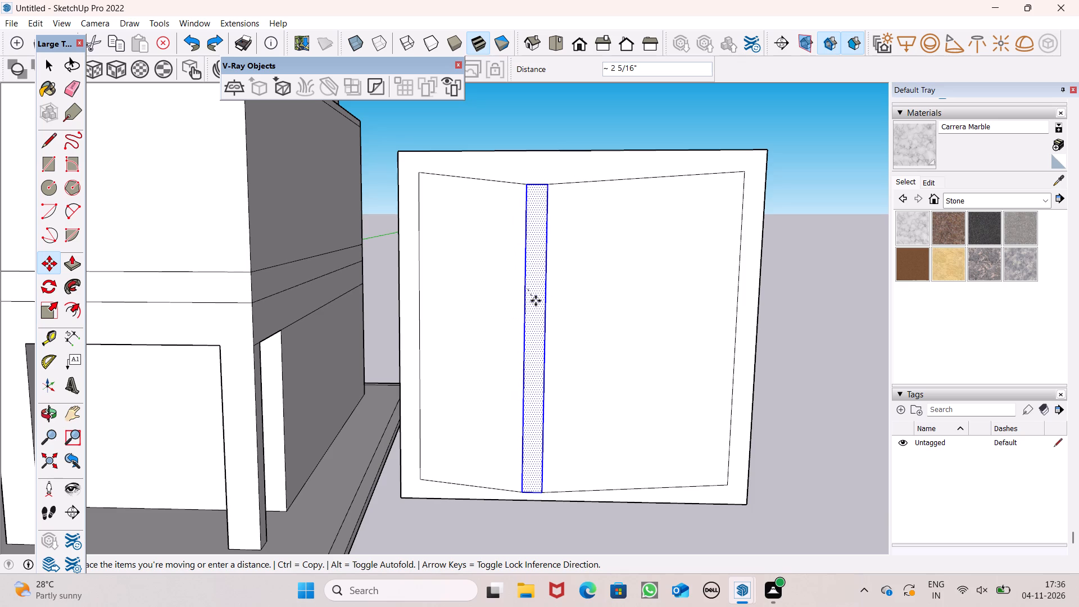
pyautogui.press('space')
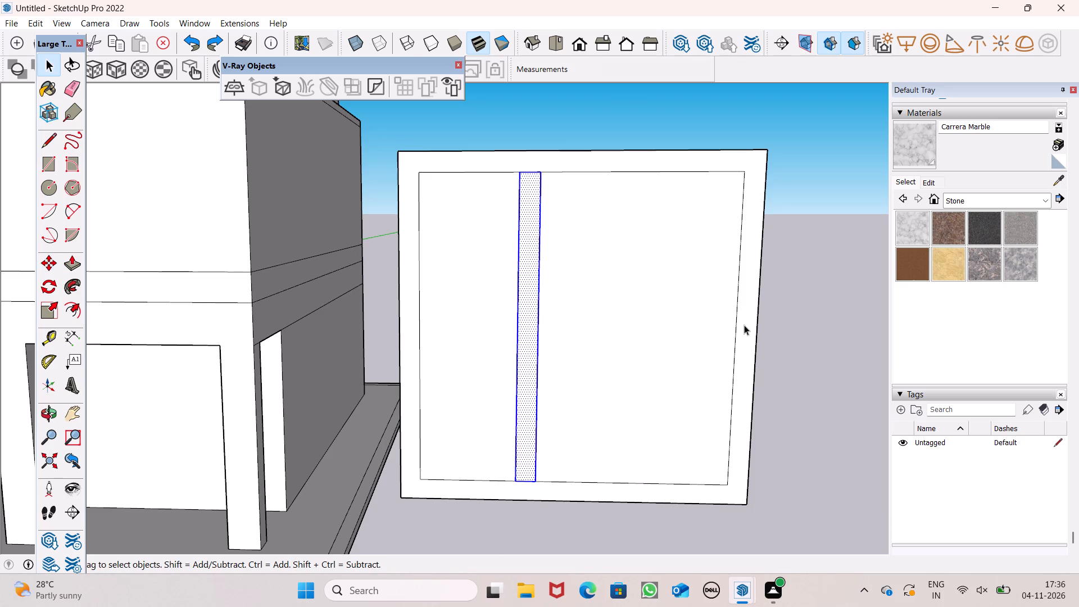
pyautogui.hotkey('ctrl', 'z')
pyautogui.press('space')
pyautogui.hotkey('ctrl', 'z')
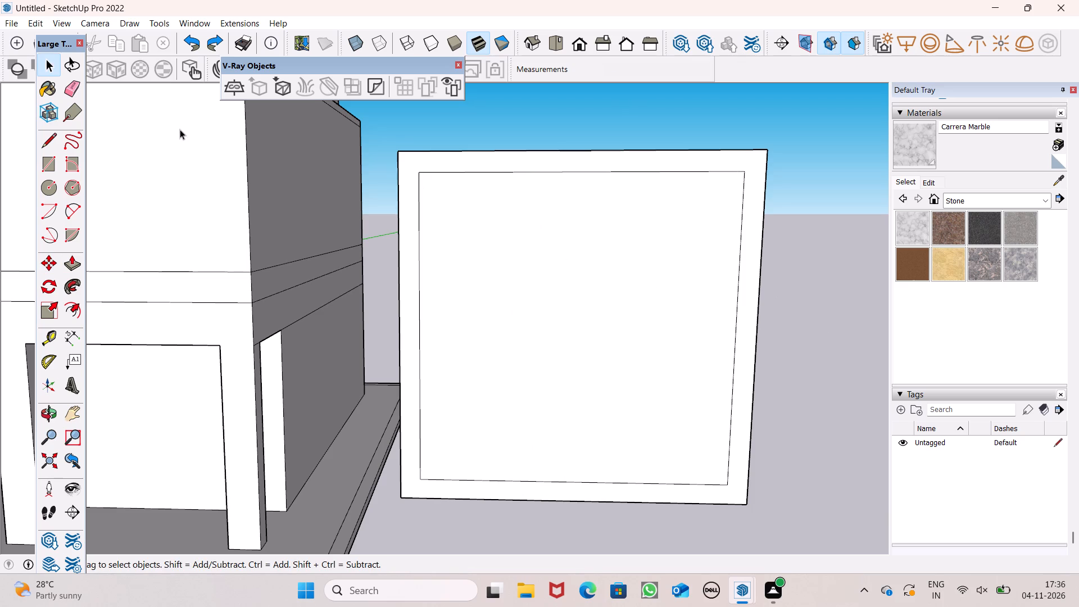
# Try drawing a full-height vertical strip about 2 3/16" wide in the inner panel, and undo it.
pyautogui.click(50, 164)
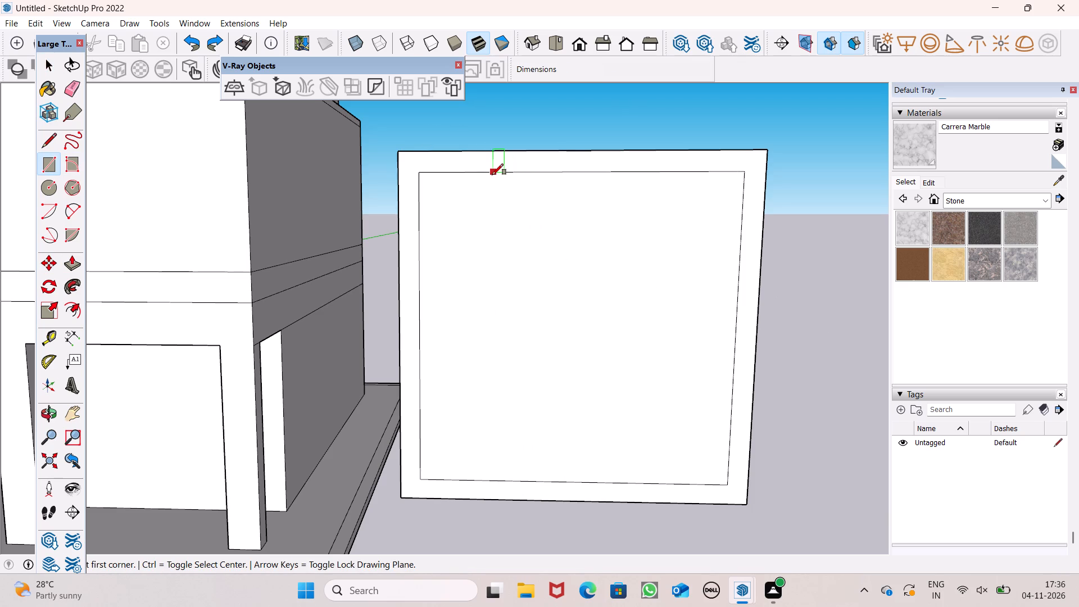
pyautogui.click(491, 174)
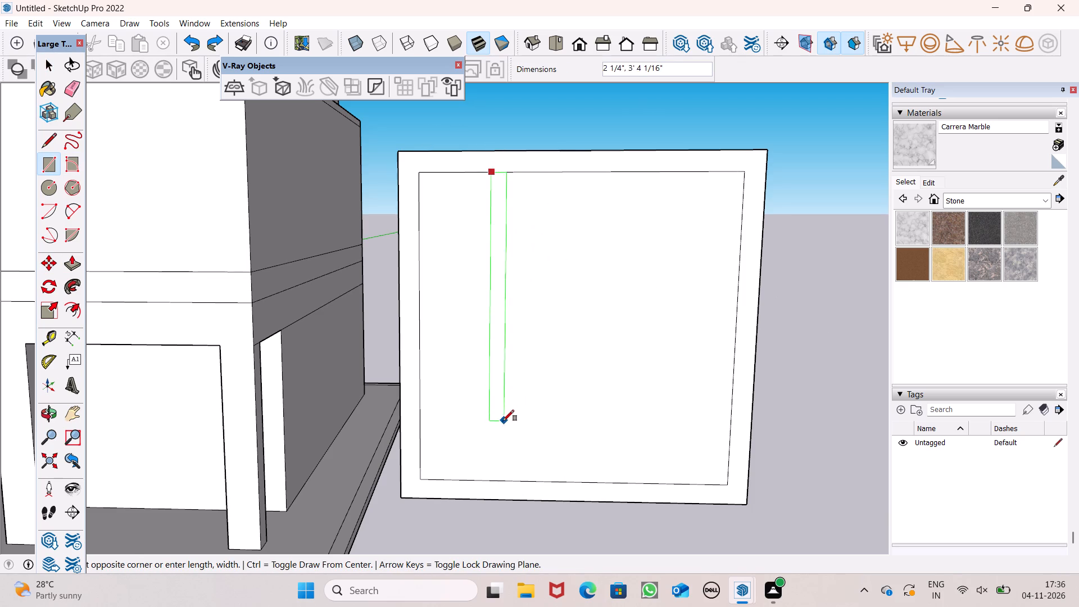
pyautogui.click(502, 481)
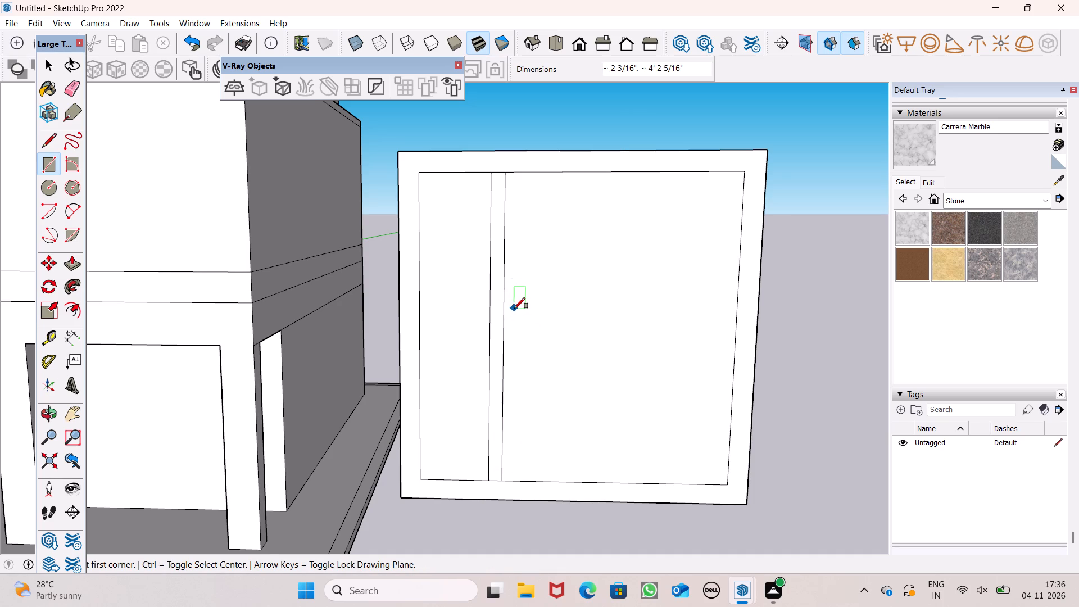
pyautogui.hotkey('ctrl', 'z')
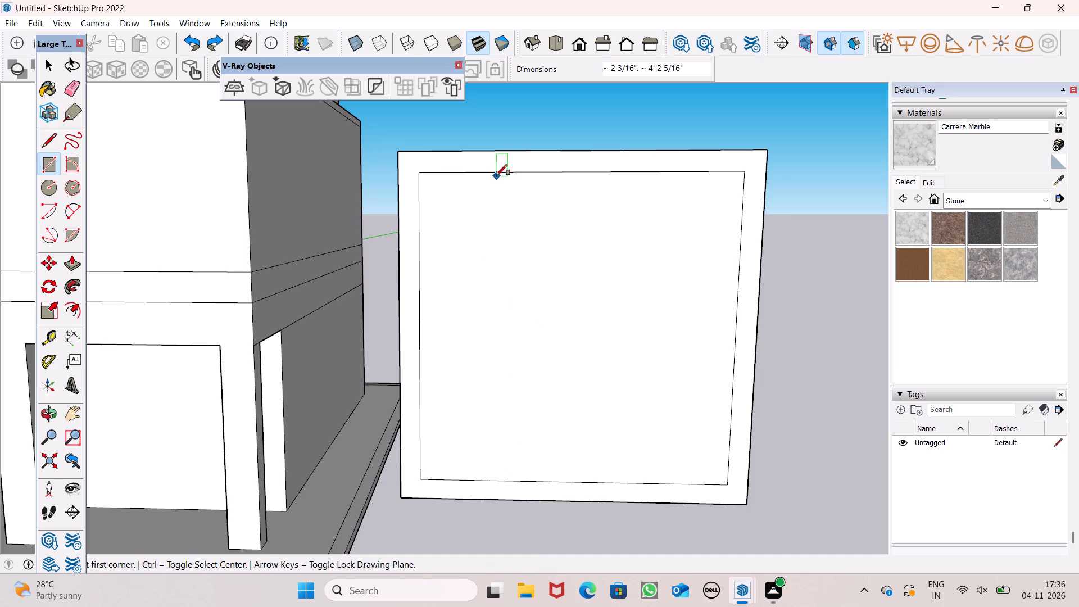
# Draw a vertical strip about 3 9/16" wide over the inner panel's full 4' 2 5/16" height, nearer the house side.
pyautogui.click(496, 175)
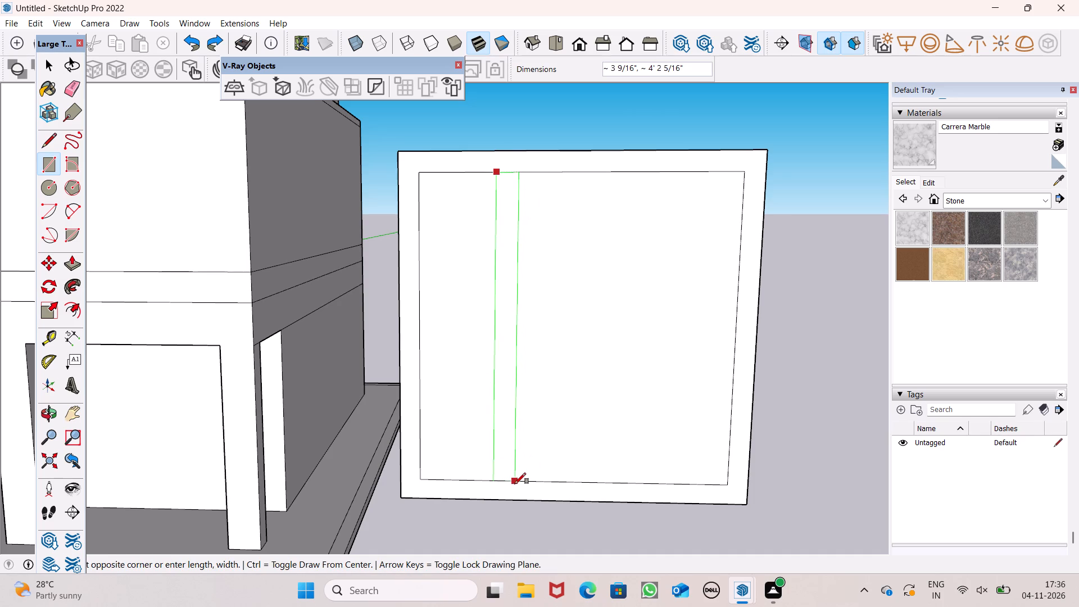
pyautogui.click(514, 484)
# Shift the vertical strip about 2" away from the house and copy it across to divide the panel into three bays.
pyautogui.press('space')
pyautogui.doubleClick(501, 434)
pyautogui.press('m')
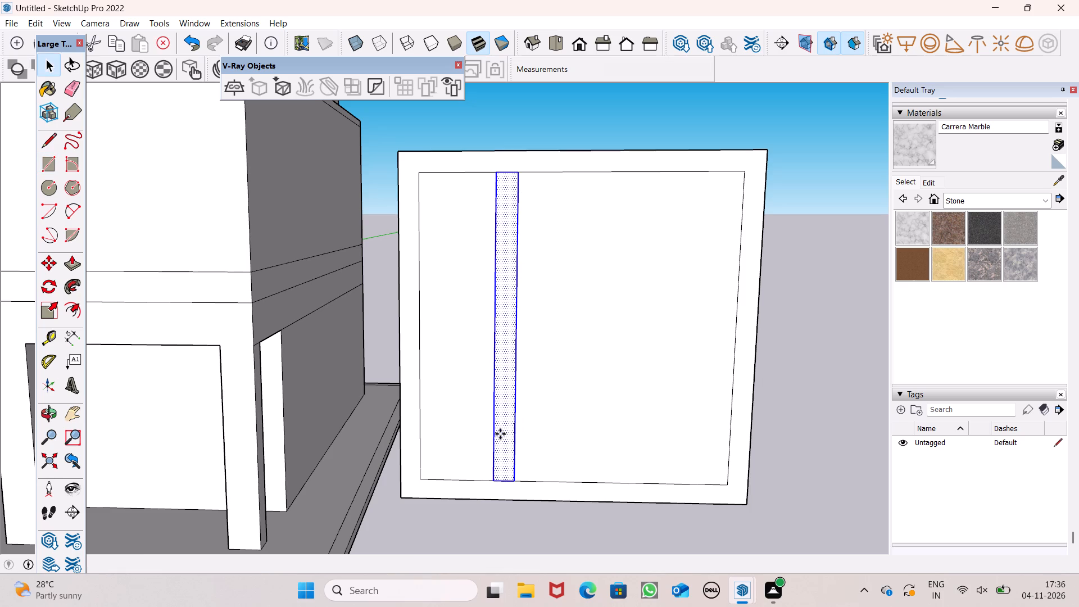
pyautogui.press('Return')
pyautogui.moveTo(507, 424); pyautogui.dragTo(519, 421)
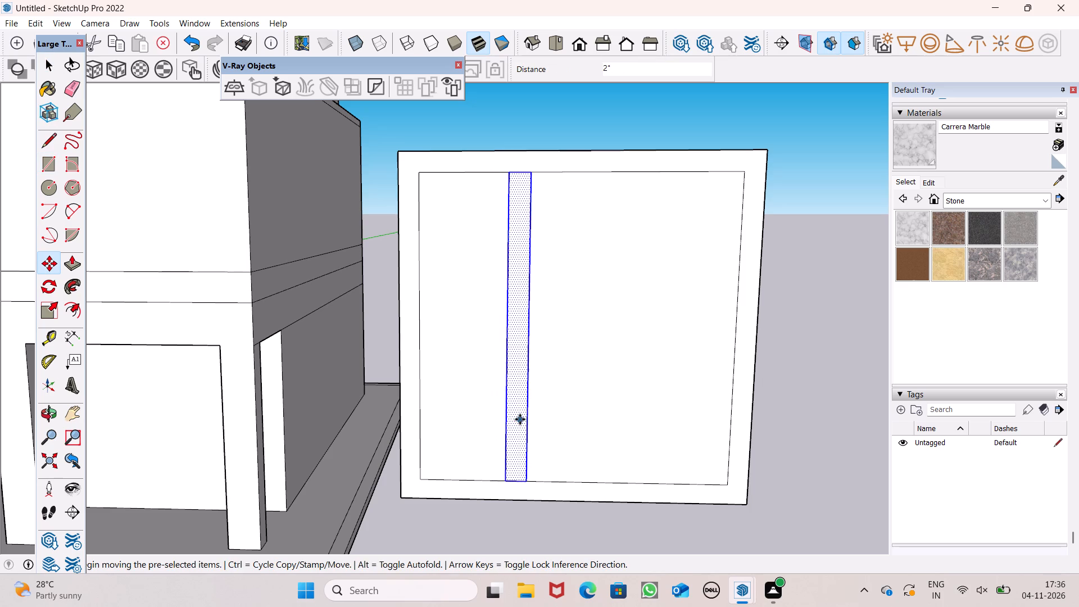
pyautogui.moveTo(522, 422); pyautogui.dragTo(636, 431)
pyautogui.scroll(-1, 577, 384)
pyautogui.press('space')
pyautogui.click(800, 386)
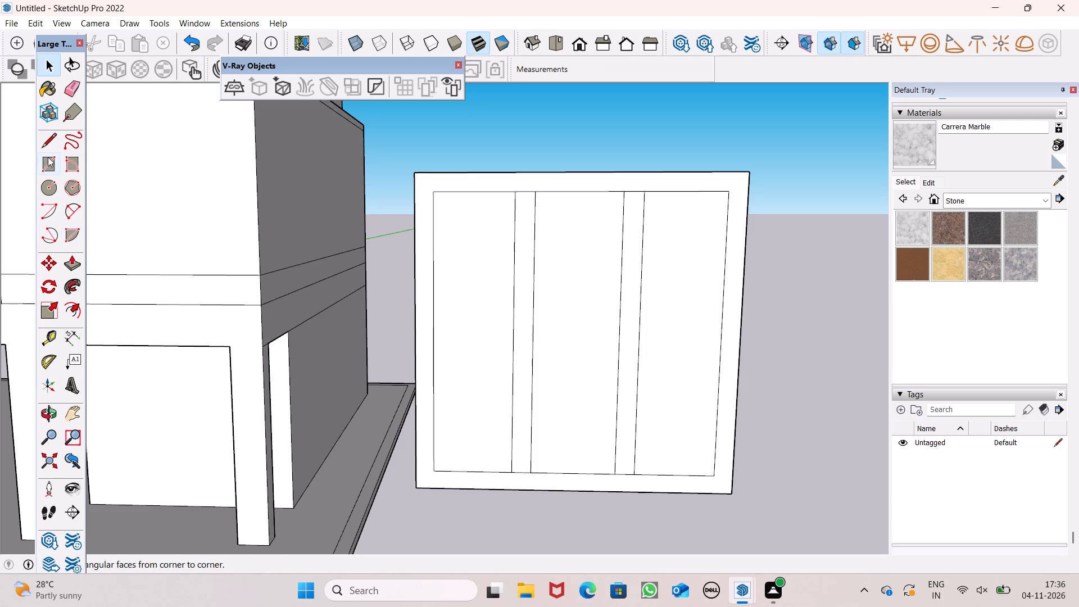
# Draw a horizontal strip about 2 13/16" high across the full inner panel, crossing both vertical strips in the upper part.
pyautogui.moveTo(48, 156); pyautogui.dragTo(51, 182)
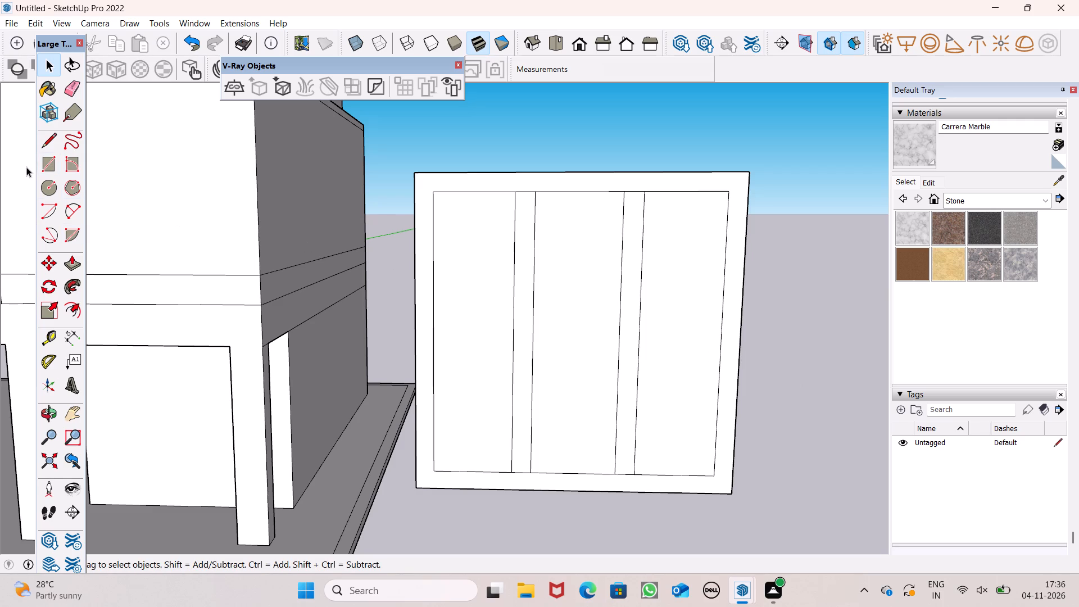
pyautogui.click(46, 167)
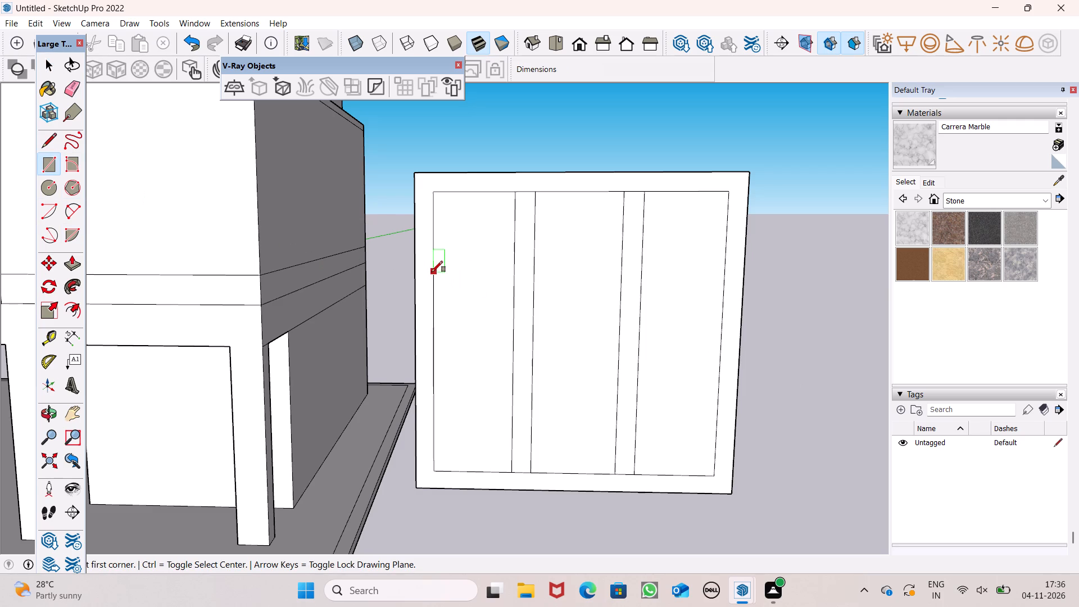
pyautogui.click(432, 265)
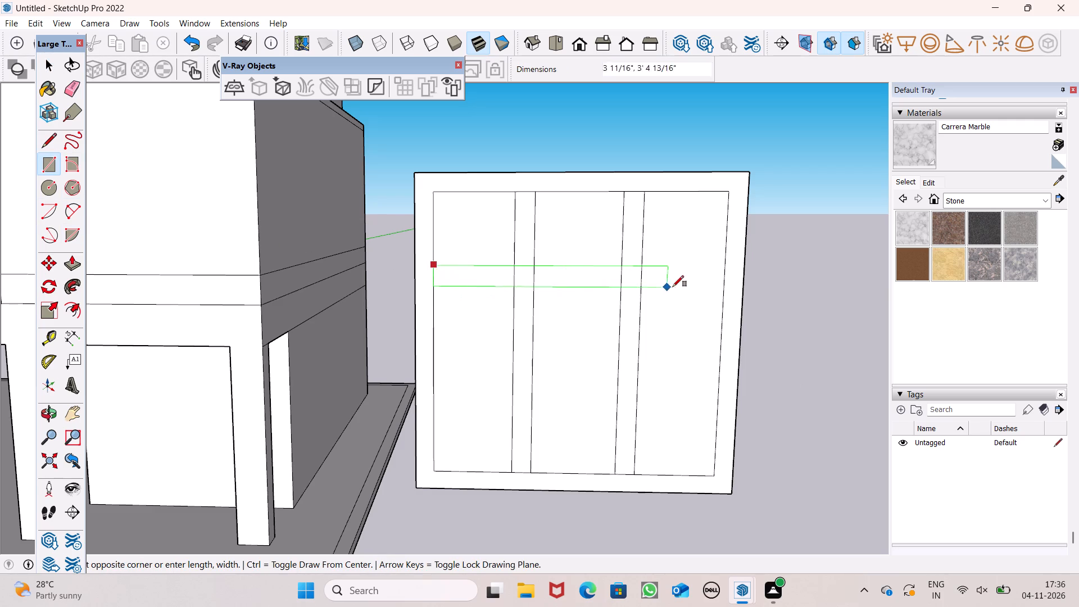
pyautogui.click(724, 283)
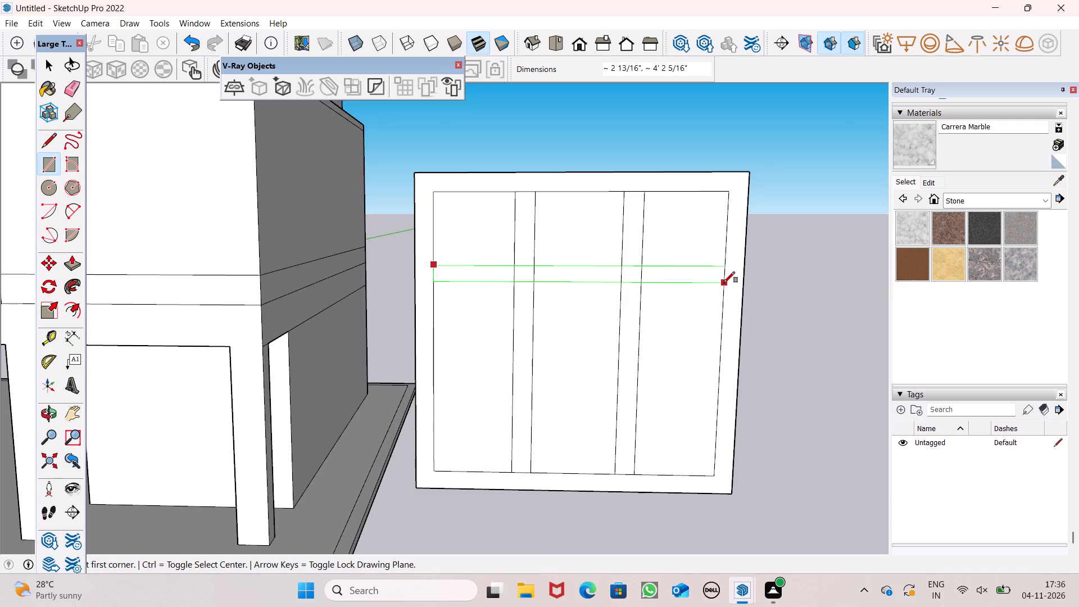
# Erase the overlapping line segments where the horizontal strip crosses both vertical strips in the inner panel.
pyautogui.click(72, 89)
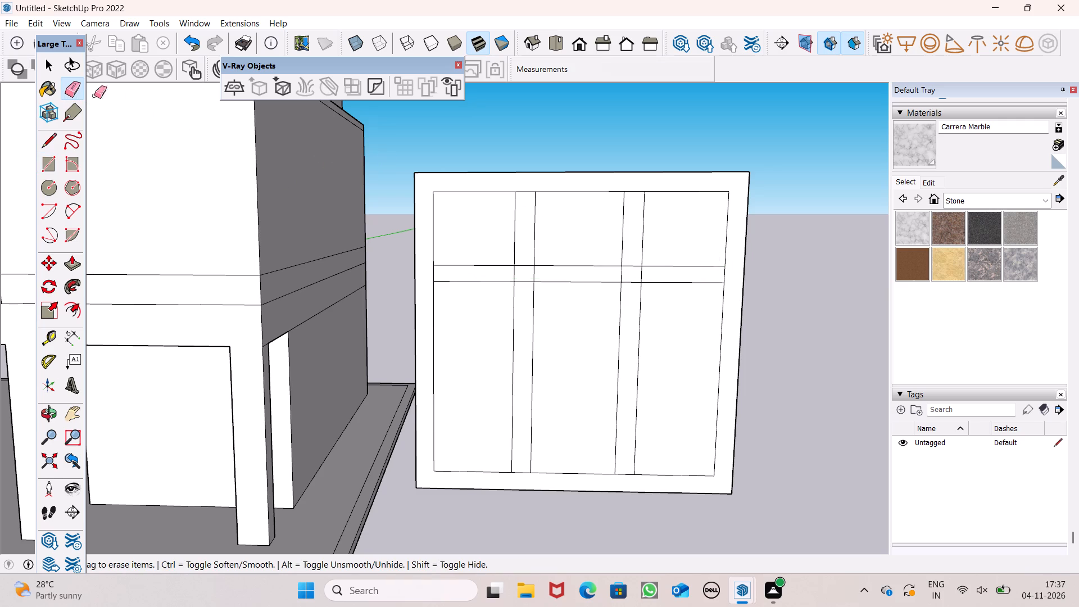
pyautogui.scroll(3, 497, 274)
pyautogui.moveTo(516, 272); pyautogui.dragTo(532, 277)
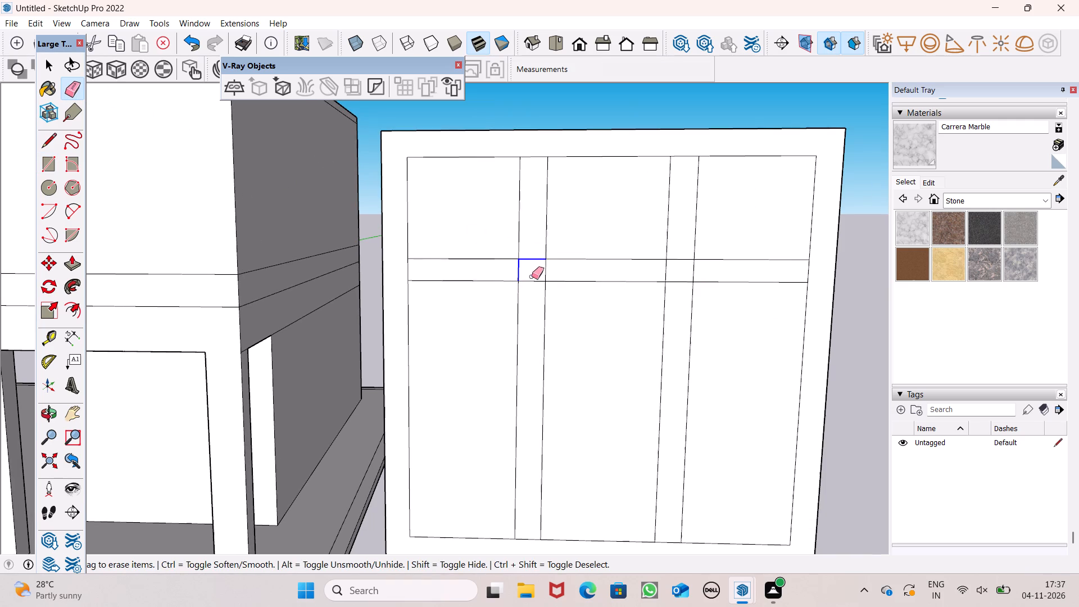
pyautogui.moveTo(532, 277); pyautogui.dragTo(548, 271)
pyautogui.moveTo(679, 252); pyautogui.dragTo(672, 271)
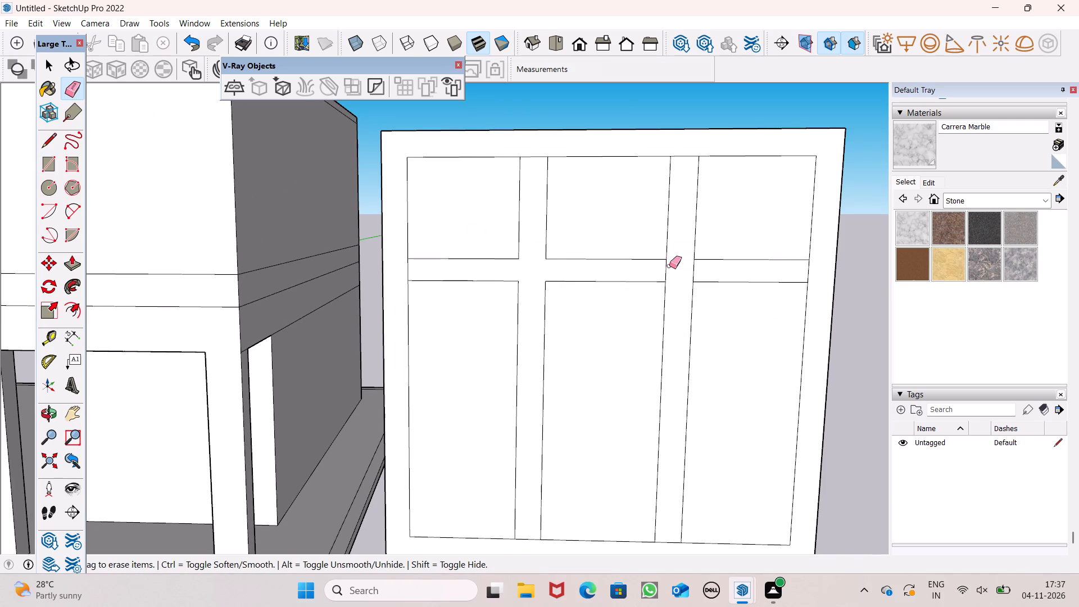
pyautogui.moveTo(667, 266); pyautogui.dragTo(698, 268)
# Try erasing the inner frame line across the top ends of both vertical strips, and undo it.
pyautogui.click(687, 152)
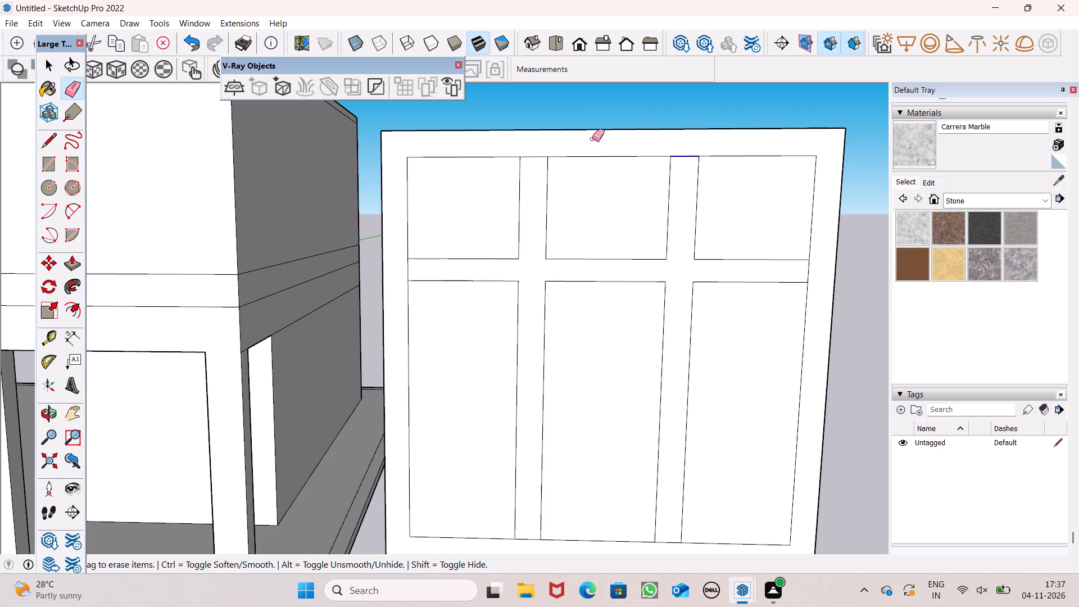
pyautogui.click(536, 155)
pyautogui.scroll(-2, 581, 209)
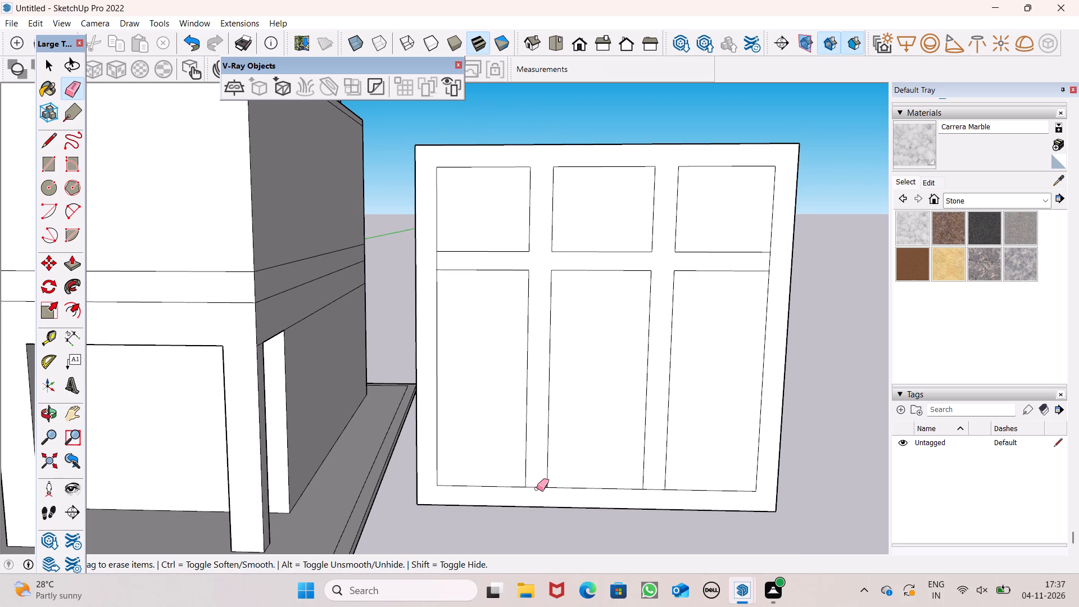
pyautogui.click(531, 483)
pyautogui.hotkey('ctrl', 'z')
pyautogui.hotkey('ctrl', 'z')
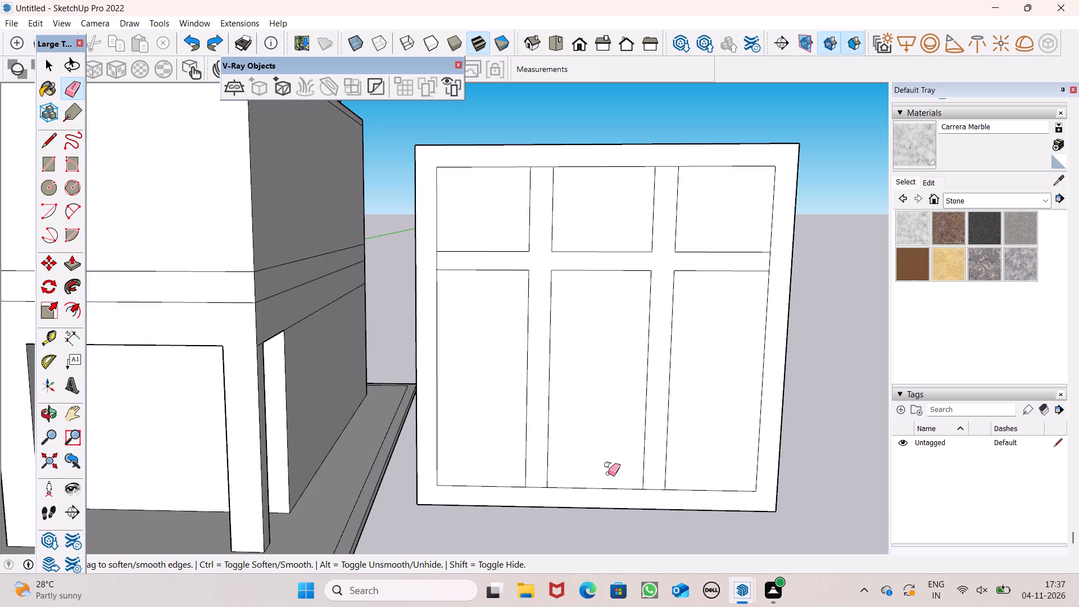
# Paint the outer frame and the crossing bars with Wood Cherry Original from the Wood materials.
pyautogui.press('space')
pyautogui.scroll(-1, 581, 408)
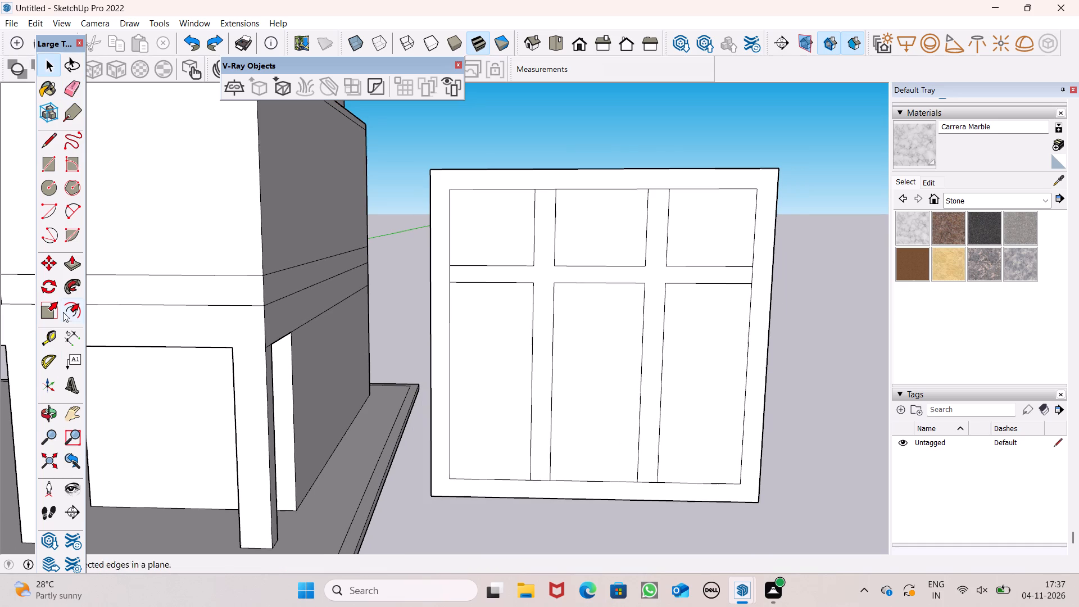
pyautogui.click(69, 259)
pyautogui.scroll(1, 517, 270)
pyautogui.scroll(-1, 517, 271)
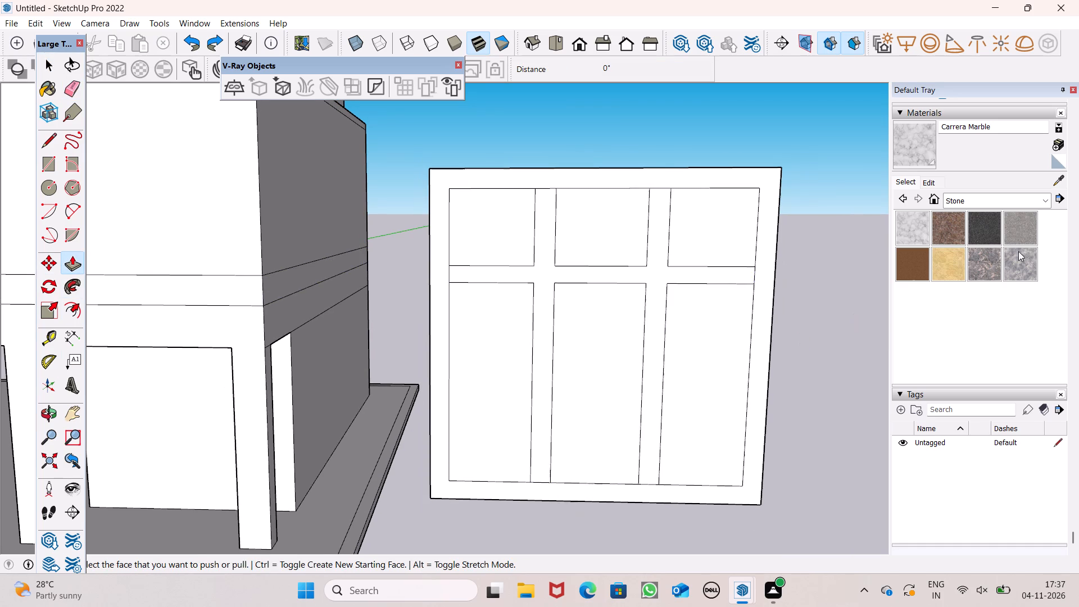
pyautogui.click(992, 202)
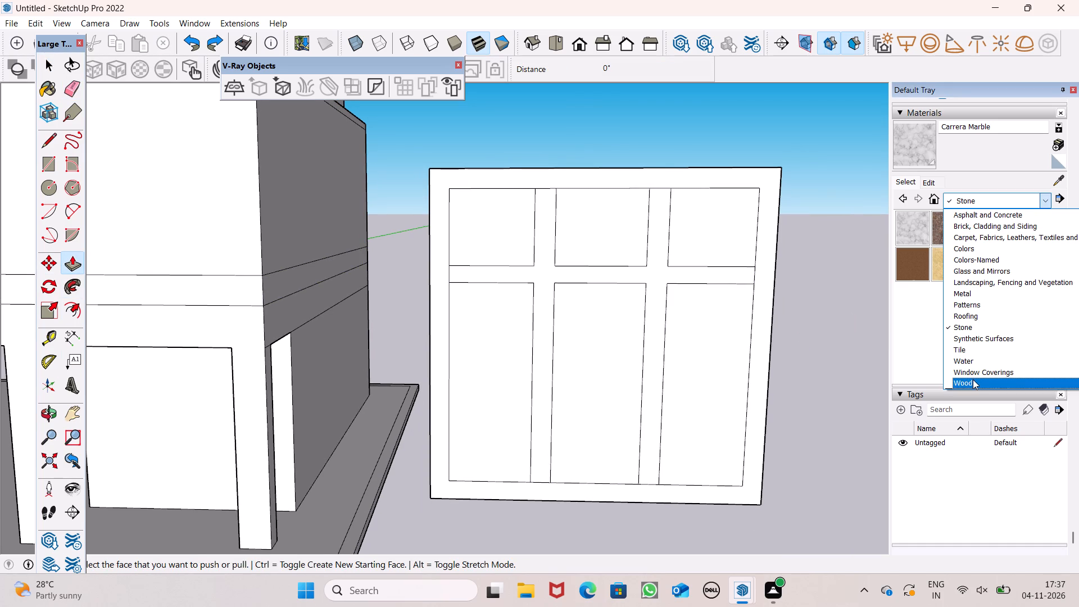
pyautogui.click(973, 379)
pyautogui.click(995, 198)
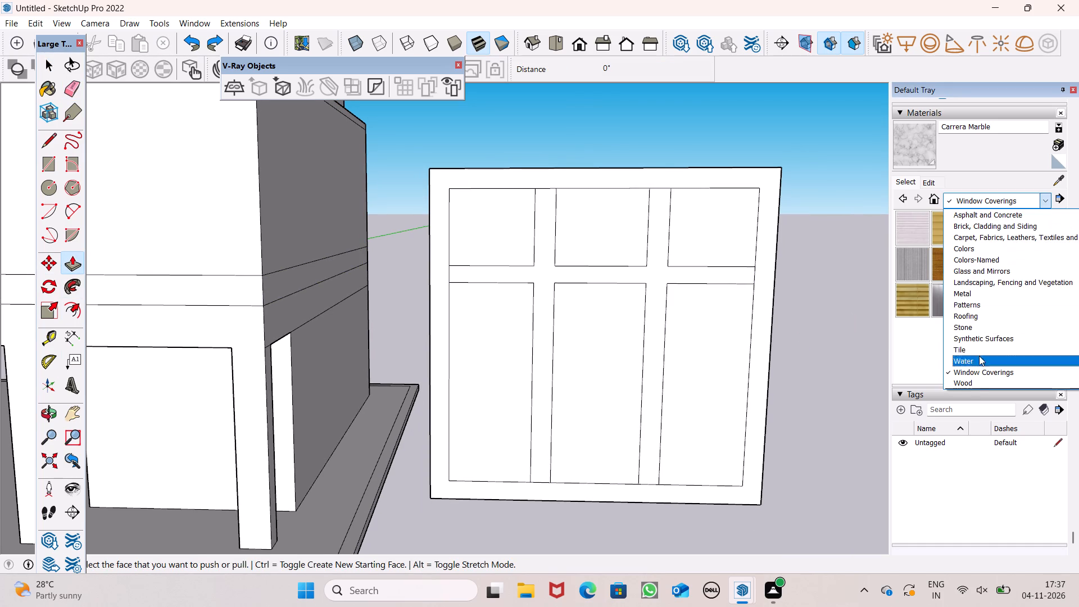
pyautogui.click(964, 380)
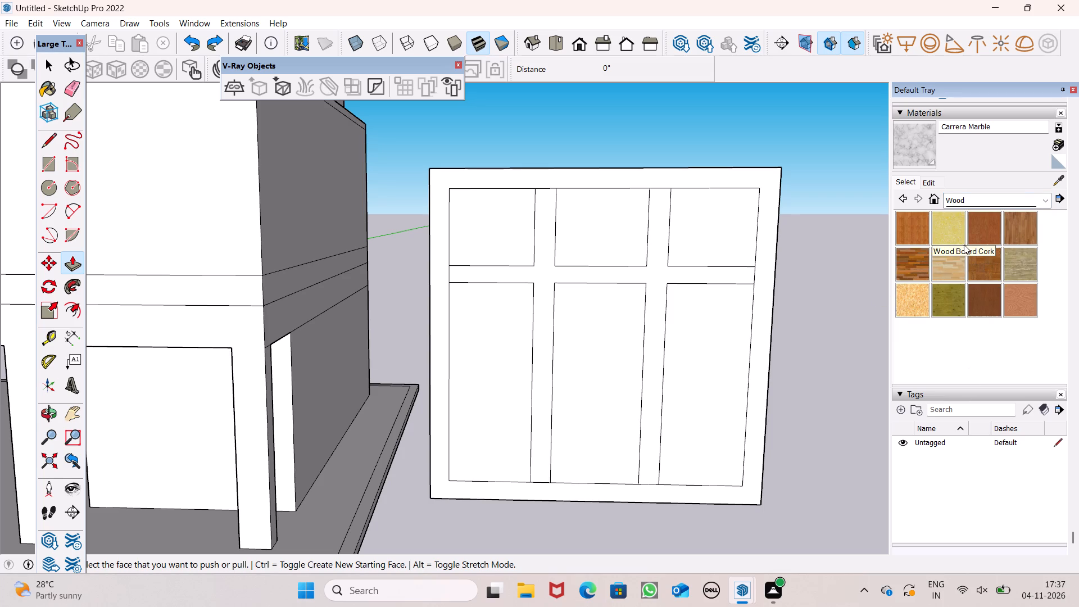
pyautogui.click(993, 228)
pyautogui.click(758, 258)
pyautogui.click(726, 277)
# Push/Pull the wooden outer frame outward about 3 1/2".
pyautogui.scroll(-4, 677, 271)
pyautogui.moveTo(693, 323); pyautogui.dragTo(698, 359, button='middle')
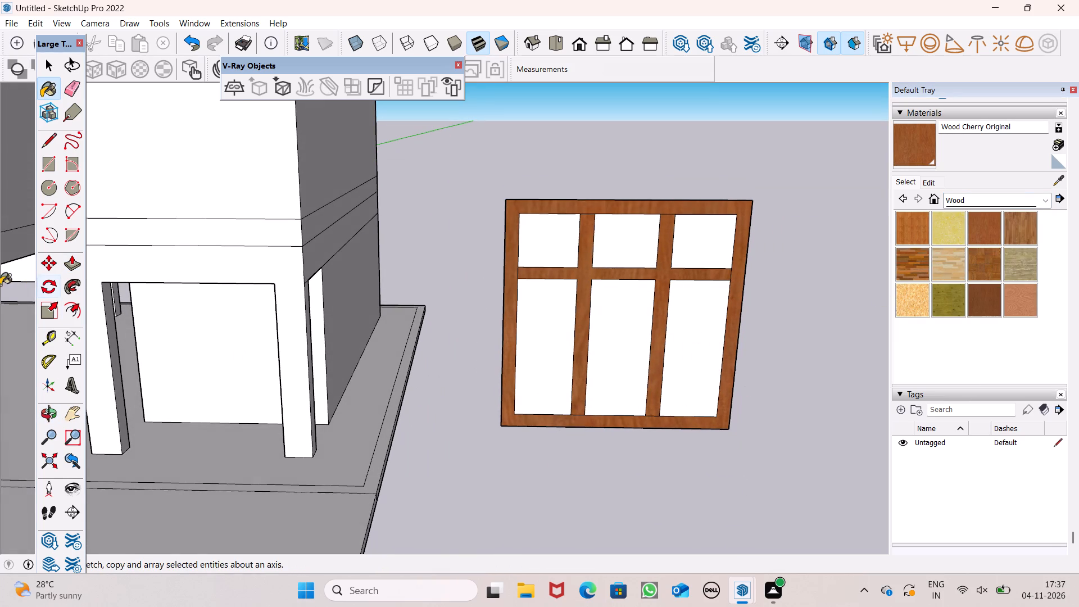
pyautogui.click(77, 264)
pyautogui.scroll(3, 683, 433)
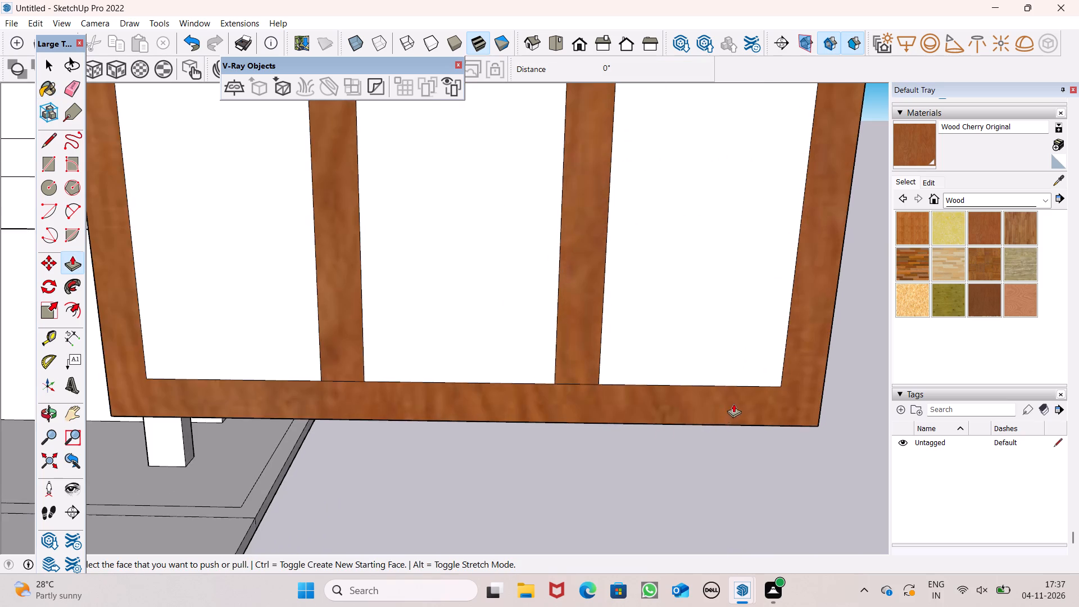
pyautogui.scroll(-6, 732, 409)
pyautogui.moveTo(745, 418); pyautogui.dragTo(738, 455, button='middle')
pyautogui.scroll(1, 738, 455)
pyautogui.scroll(-2, 757, 411)
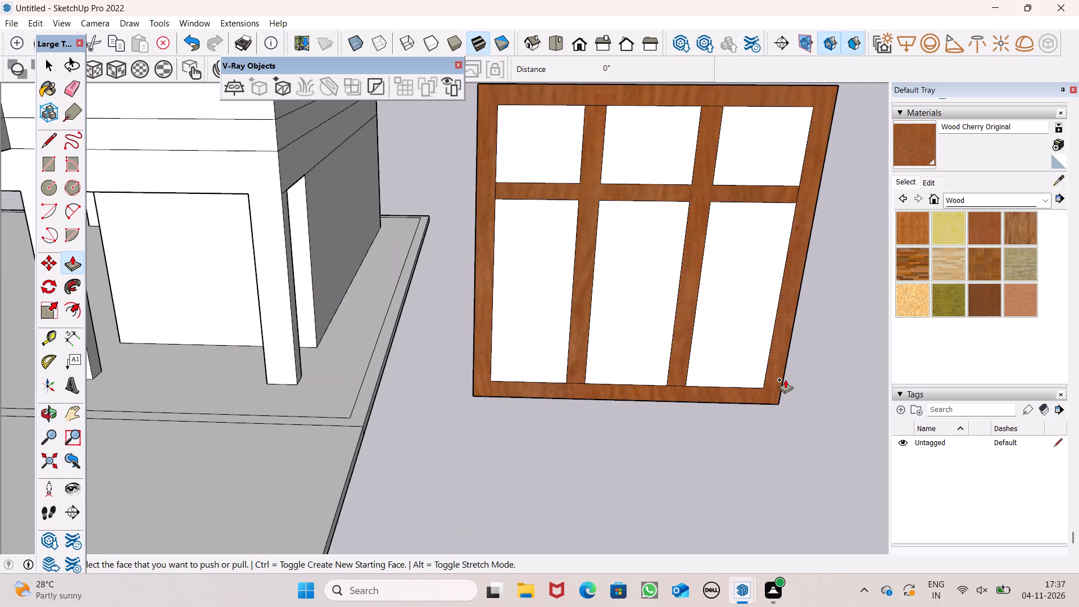
pyautogui.moveTo(785, 379); pyautogui.dragTo(785, 389)
pyautogui.moveTo(771, 393); pyautogui.dragTo(771, 401)
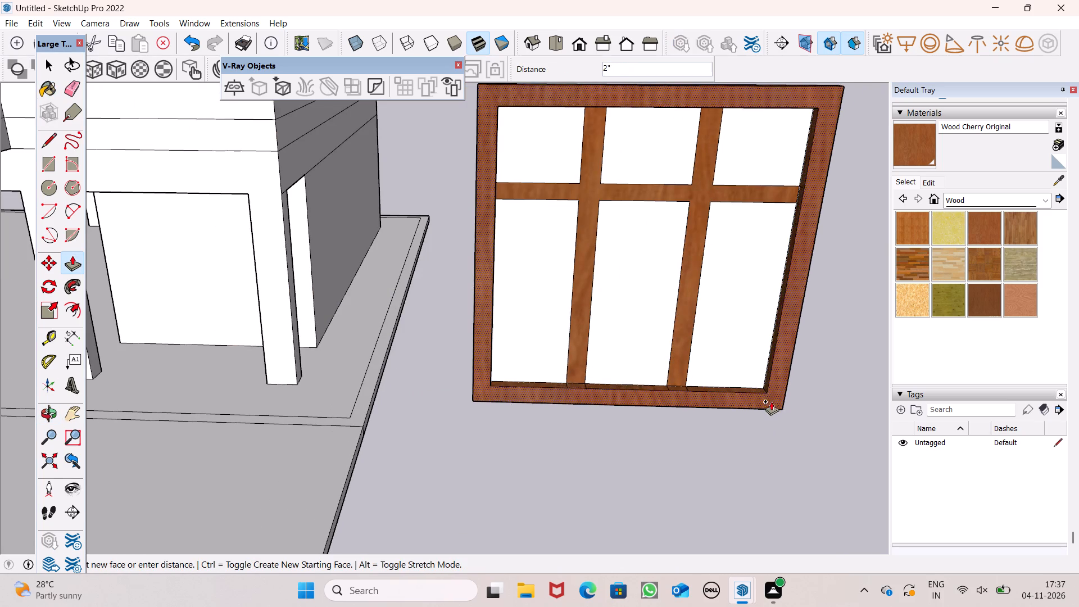
pyautogui.moveTo(771, 401); pyautogui.dragTo(771, 406)
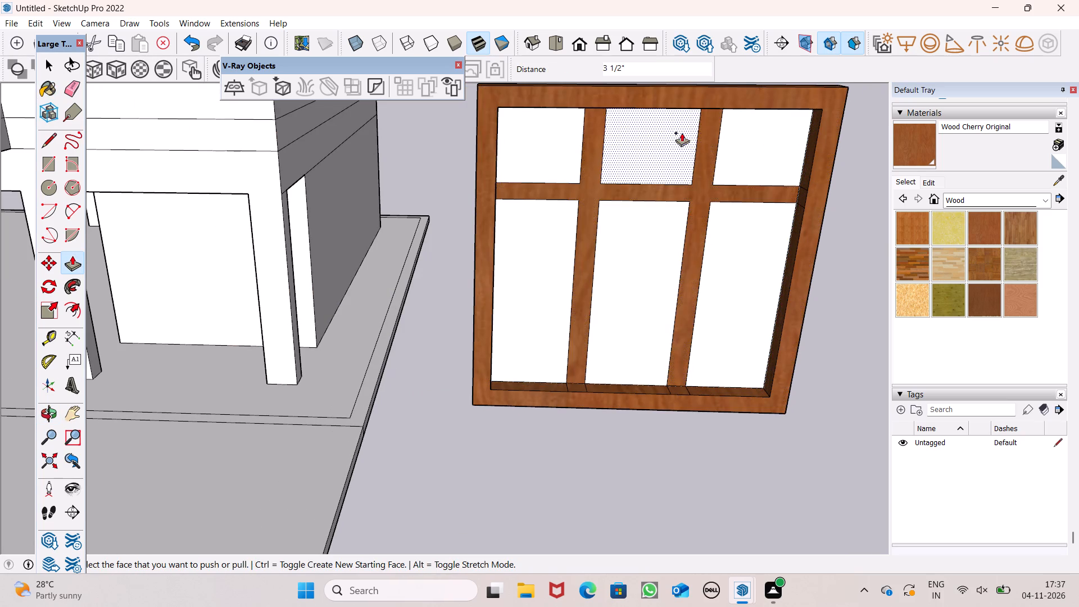
# Push/Pull the crossing bars outward from the panes, keeping them shallower than the outer frame.
pyautogui.moveTo(706, 188); pyautogui.dragTo(706, 196)
pyautogui.press('space')
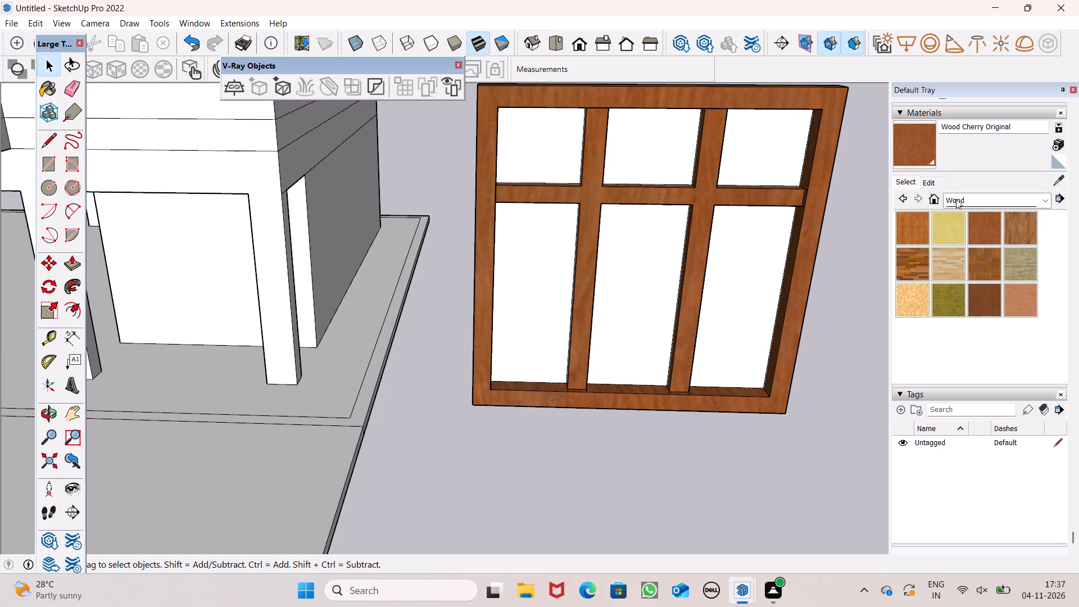
# Choose the Translucent Glass Gray material from the Glass and Mirrors collection.
pyautogui.click(956, 199)
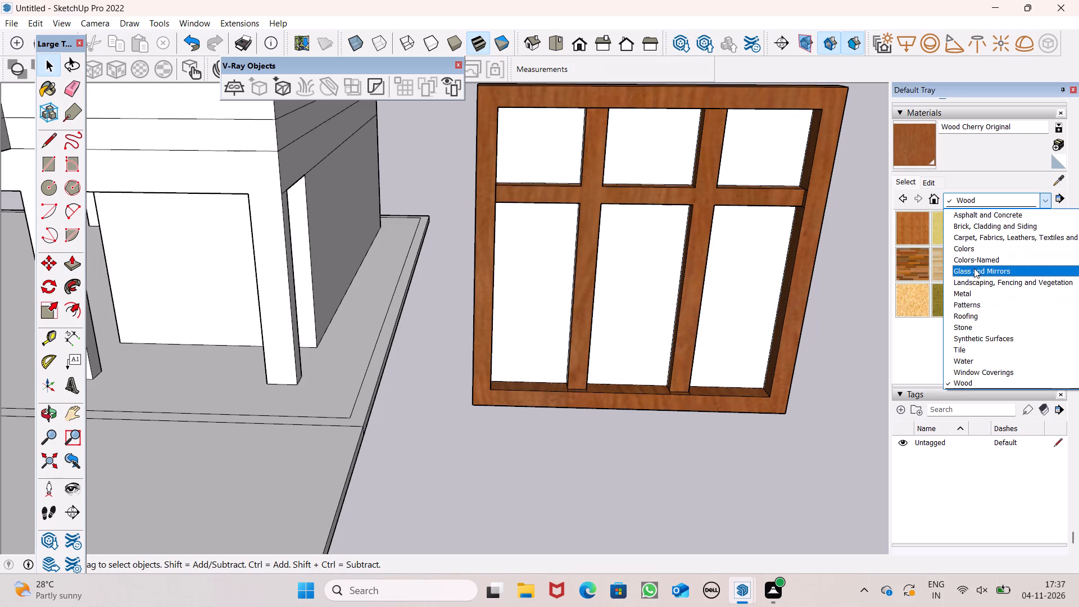
pyautogui.click(977, 271)
pyautogui.click(1005, 266)
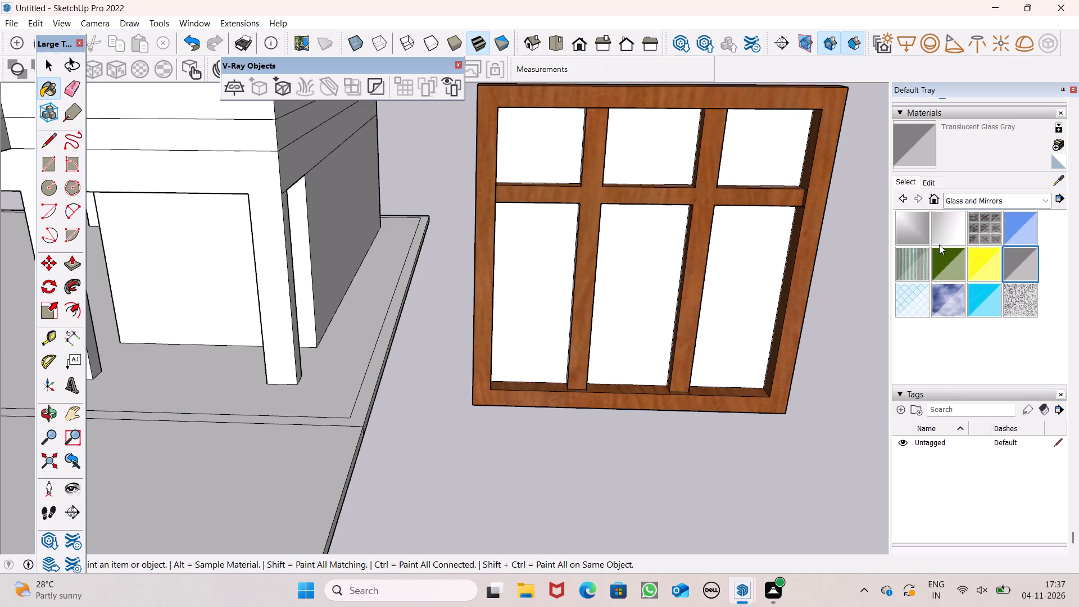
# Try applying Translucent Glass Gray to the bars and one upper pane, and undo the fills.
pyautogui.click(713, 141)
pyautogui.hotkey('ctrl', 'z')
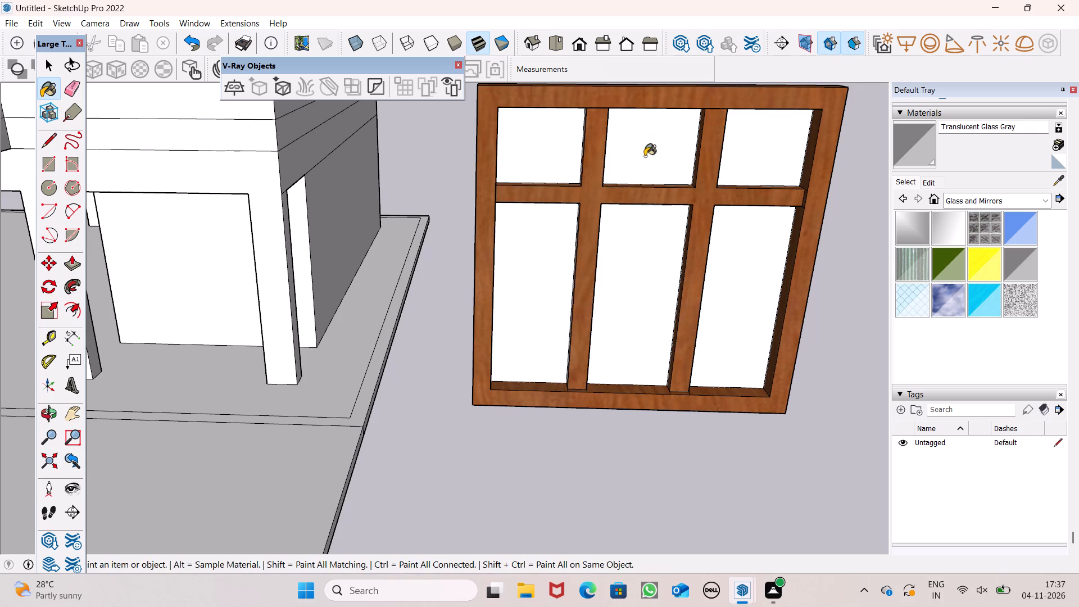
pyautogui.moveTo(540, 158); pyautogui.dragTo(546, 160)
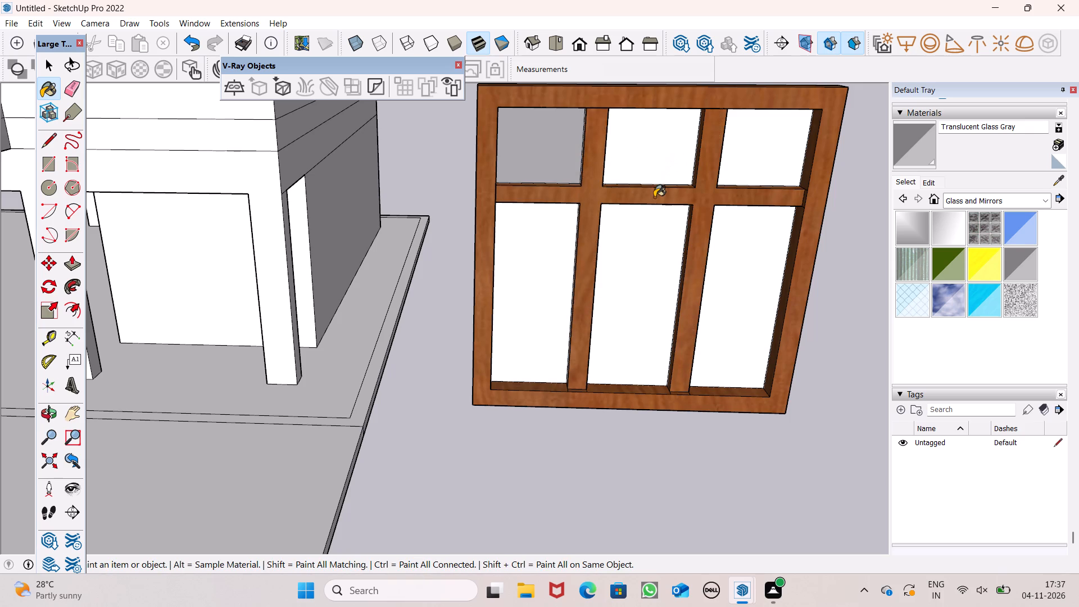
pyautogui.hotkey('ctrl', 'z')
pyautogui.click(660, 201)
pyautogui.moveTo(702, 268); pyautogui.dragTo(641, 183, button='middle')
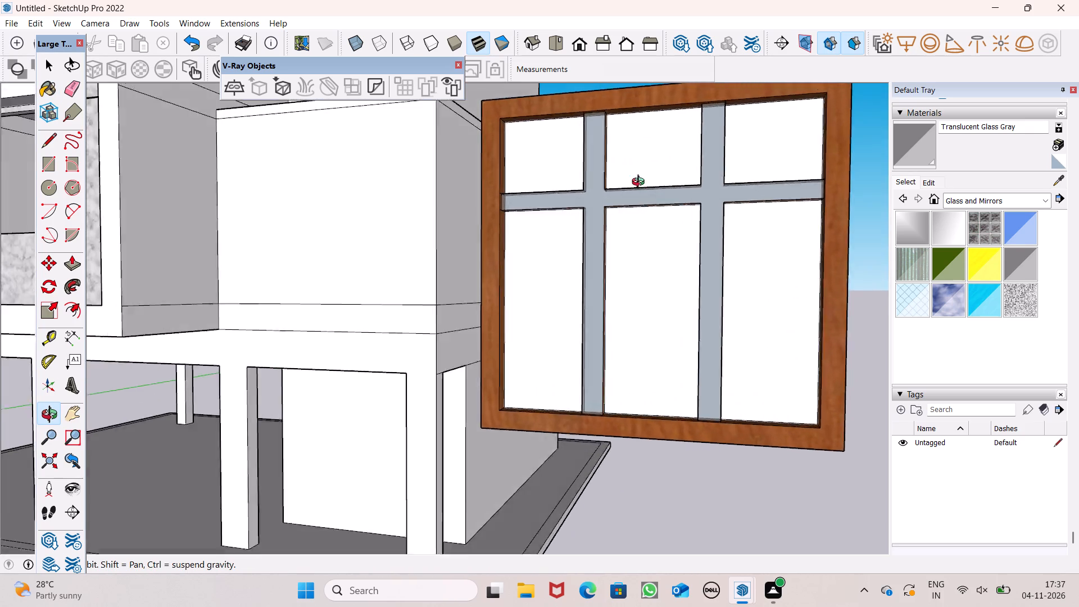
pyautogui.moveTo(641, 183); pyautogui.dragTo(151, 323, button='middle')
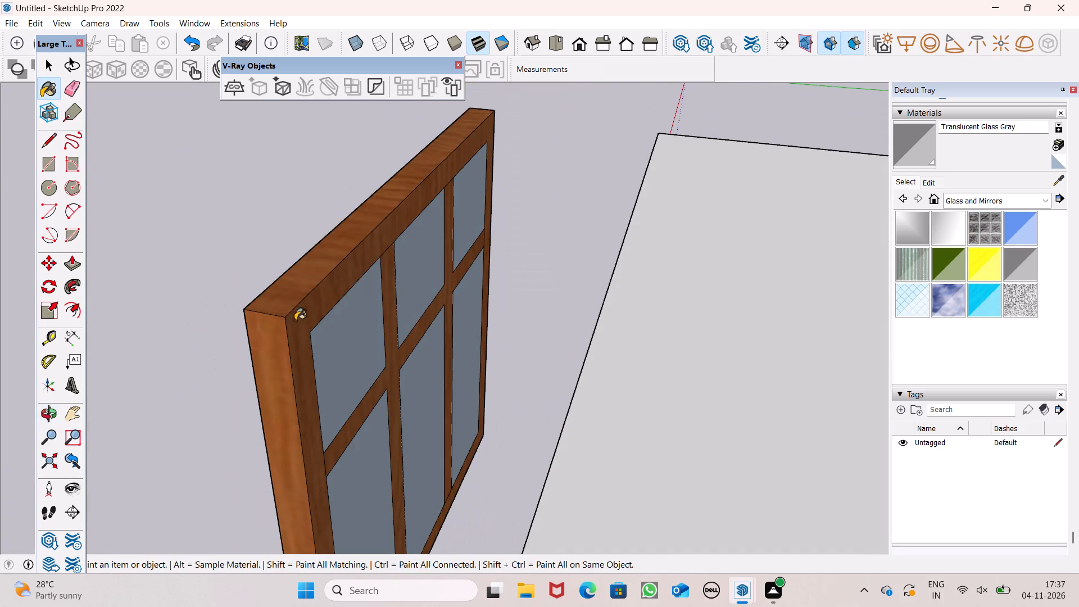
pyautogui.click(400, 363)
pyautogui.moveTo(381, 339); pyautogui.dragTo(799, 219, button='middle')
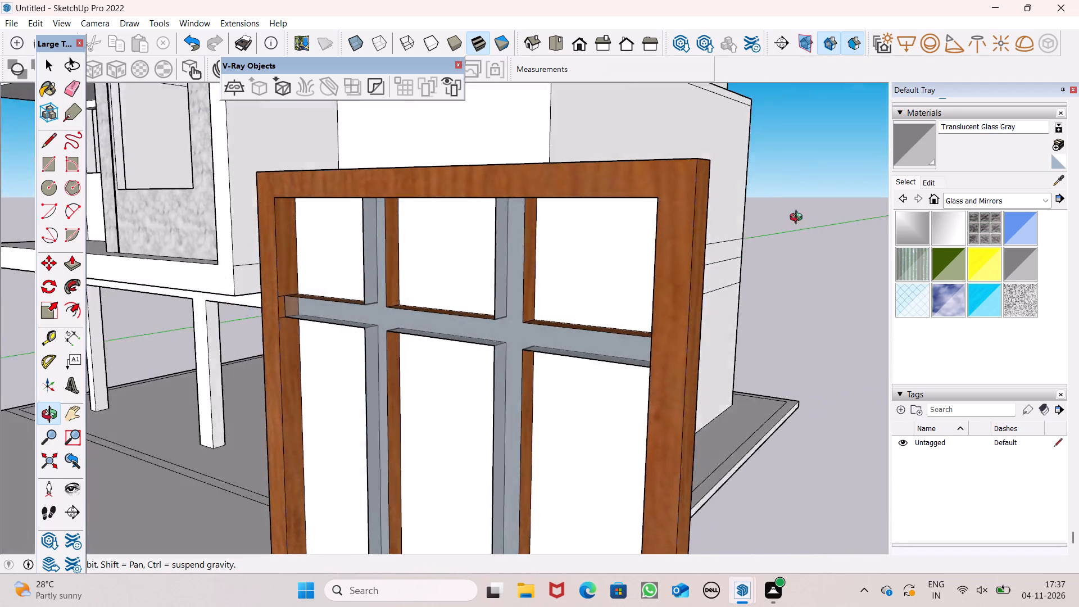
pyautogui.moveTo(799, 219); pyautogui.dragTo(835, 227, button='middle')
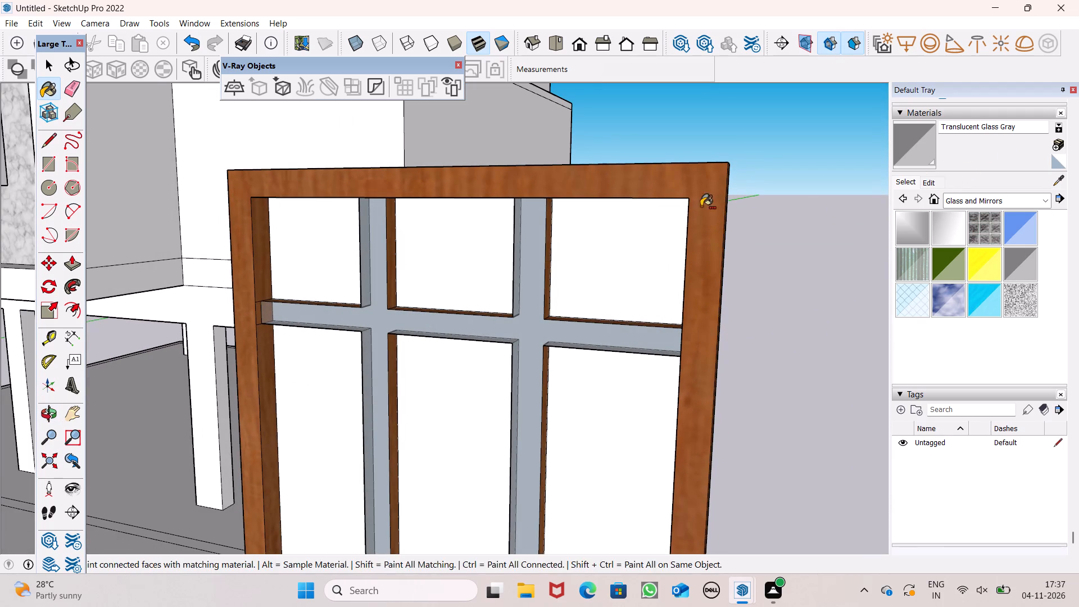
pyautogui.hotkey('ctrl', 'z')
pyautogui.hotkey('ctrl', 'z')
# Paint all six window panes with Translucent Glass Gray.
pyautogui.scroll(-4, 739, 252)
pyautogui.moveTo(668, 308); pyautogui.dragTo(698, 344, button='middle')
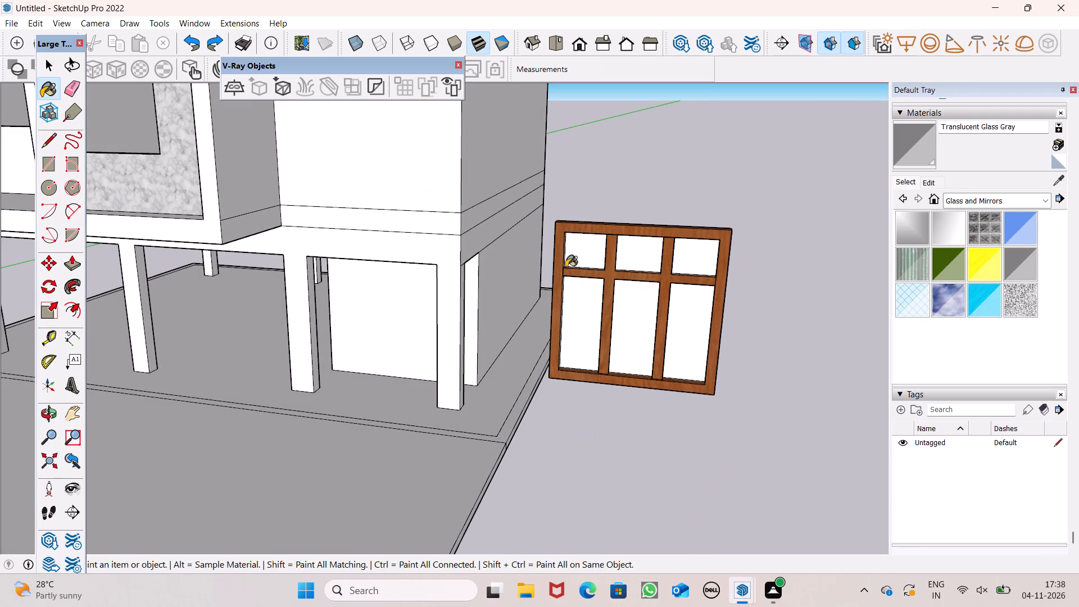
pyautogui.click(582, 256)
pyautogui.click(641, 319)
pyautogui.moveTo(679, 326); pyautogui.dragTo(675, 317)
pyautogui.moveTo(697, 269); pyautogui.dragTo(693, 267)
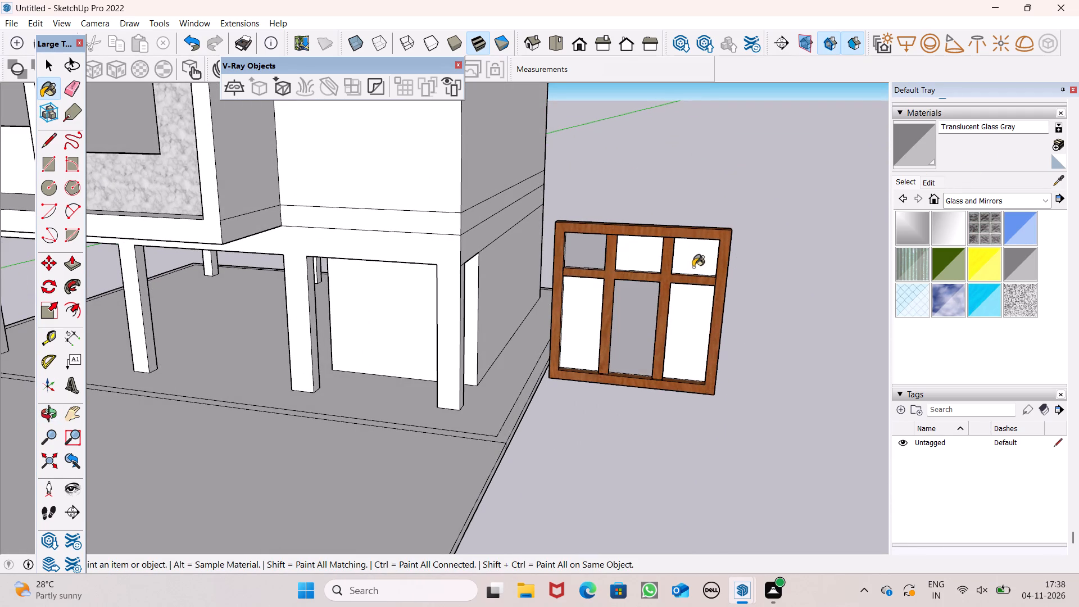
pyautogui.moveTo(693, 267); pyautogui.dragTo(691, 266)
pyautogui.click(616, 260)
pyautogui.click(601, 293)
pyautogui.click(646, 257)
# Examine the glazed window from the front, back and side, and against the house.
pyautogui.scroll(1, 665, 315)
pyautogui.moveTo(665, 315); pyautogui.dragTo(706, 196, button='middle')
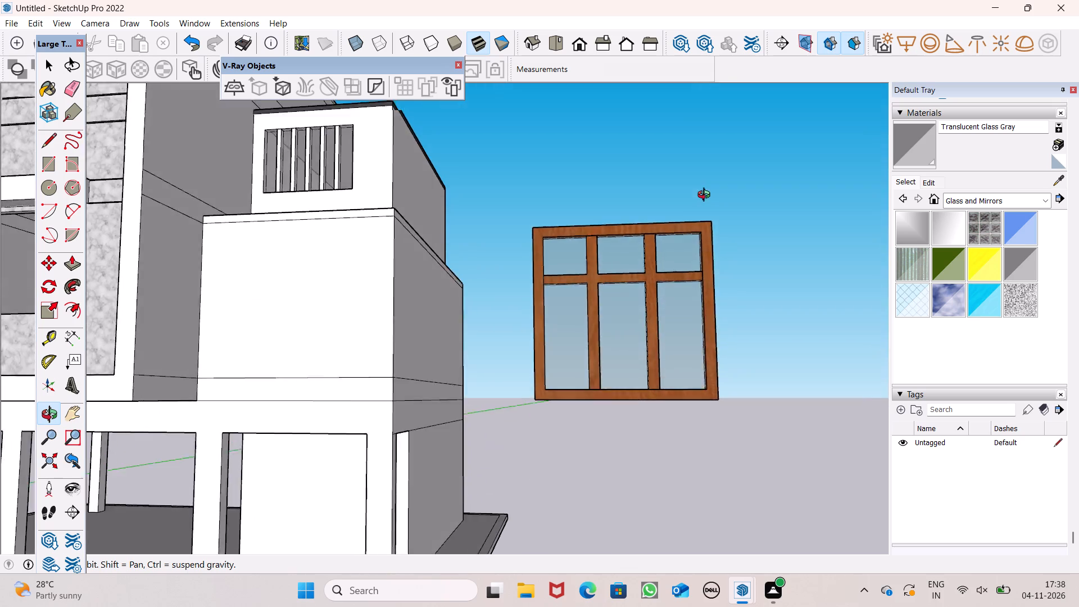
pyautogui.moveTo(706, 196); pyautogui.dragTo(579, 312, button='middle')
pyautogui.press('space')
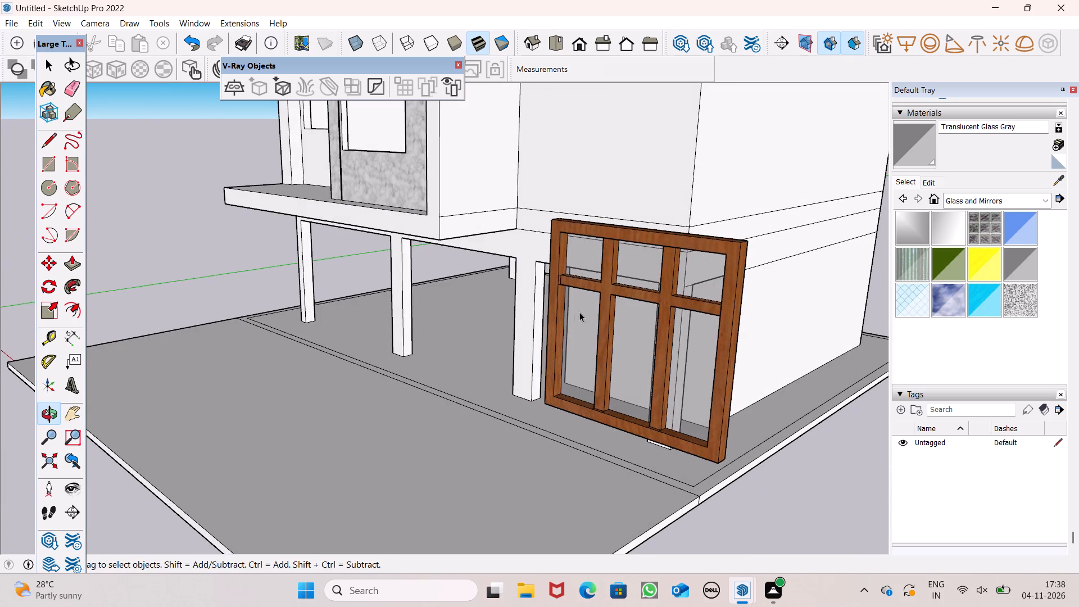
pyautogui.moveTo(579, 312); pyautogui.dragTo(591, 304, button='middle')
pyautogui.scroll(-1, 495, 270)
pyautogui.moveTo(571, 329); pyautogui.dragTo(187, 292, button='middle')
pyautogui.scroll(-2, 366, 220)
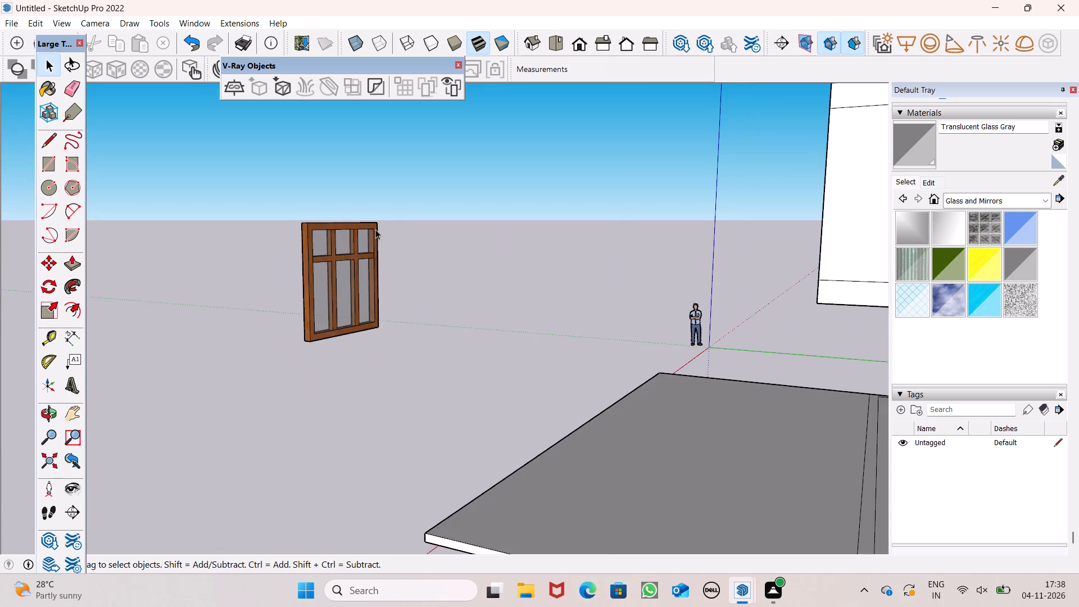
pyautogui.scroll(8, 294, 242)
pyautogui.scroll(-2, 456, 280)
pyautogui.moveTo(597, 312); pyautogui.dragTo(492, 335, button='middle')
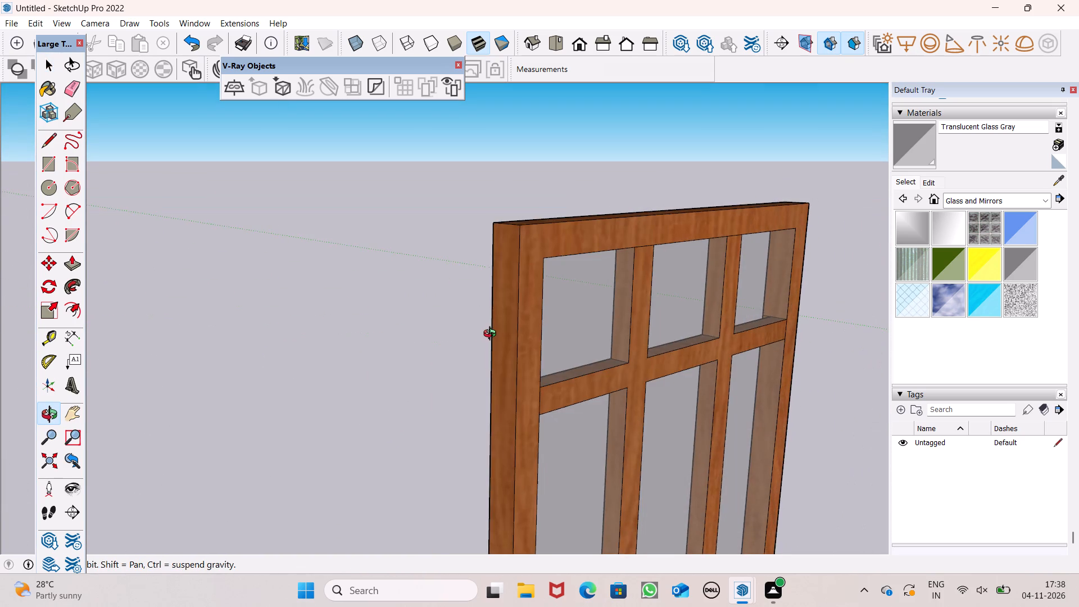
pyautogui.moveTo(492, 335); pyautogui.dragTo(837, 309, button='middle')
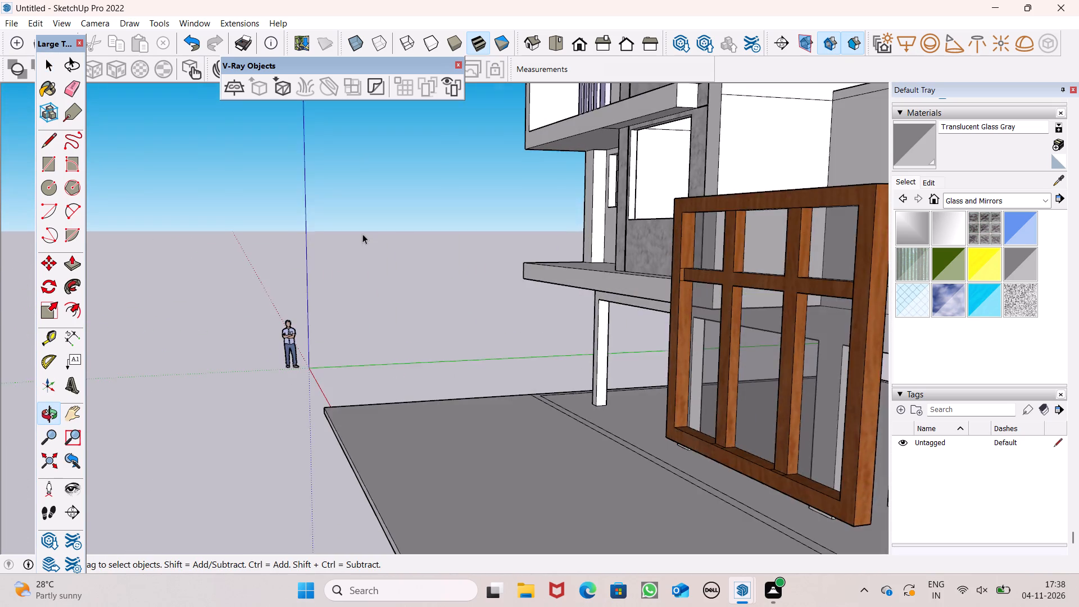
# Group all the geometry of the glazed wooden window beside the house.
pyautogui.scroll(-3, 352, 252)
pyautogui.moveTo(355, 297); pyautogui.dragTo(627, 316, button='middle')
pyautogui.scroll(-4, 392, 254)
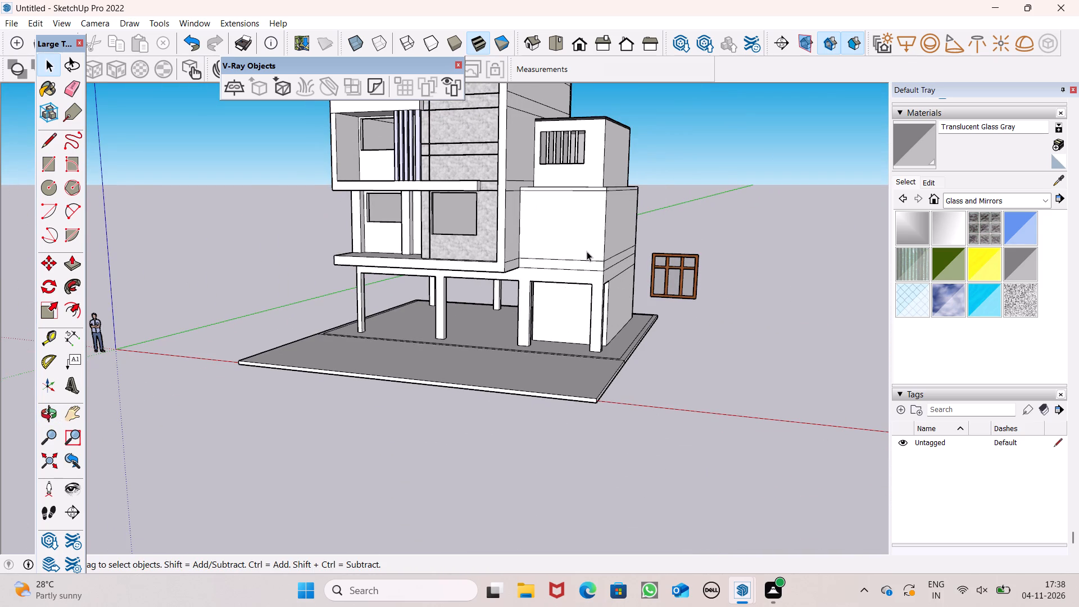
pyautogui.scroll(3, 694, 319)
pyautogui.scroll(3, 628, 294)
pyautogui.tripleClick(672, 252)
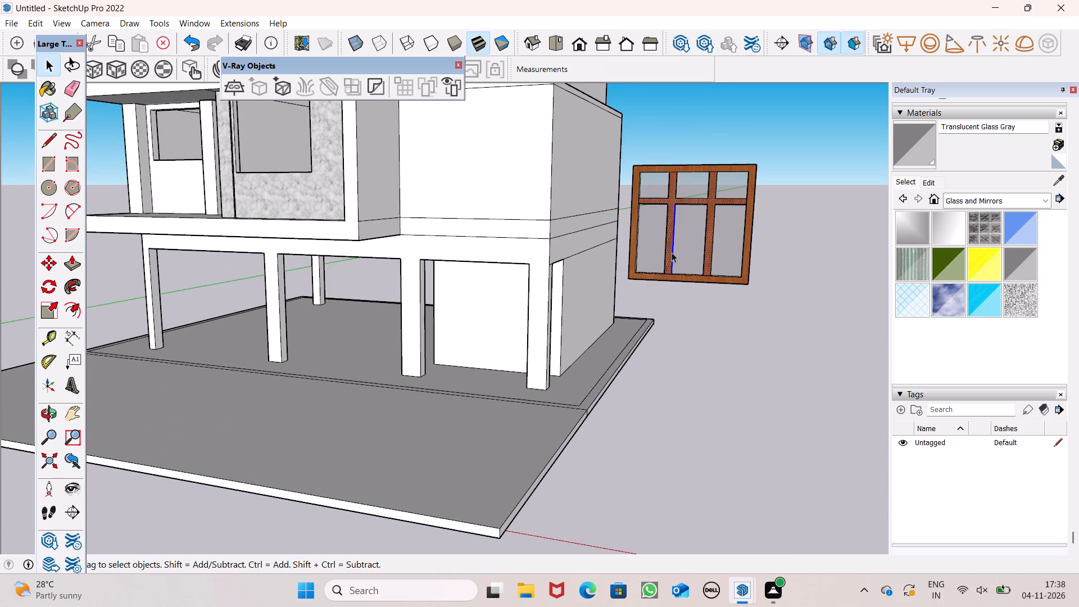
pyautogui.click(672, 252)
pyautogui.rightClick(674, 255)
pyautogui.click(719, 378)
# Push the sill of the first-floor opening in the plain white wall down by 1' 13/16".
pyautogui.scroll(-3, 823, 189)
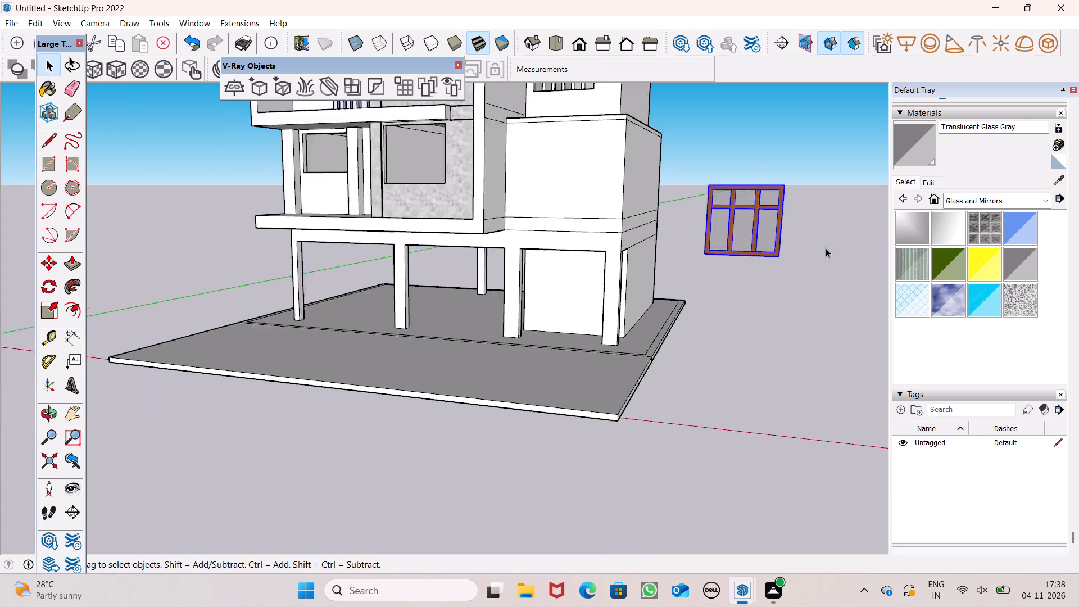
pyautogui.scroll(-8, 826, 248)
pyautogui.moveTo(695, 278); pyautogui.dragTo(710, 283, button='middle')
pyautogui.scroll(-2, 566, 248)
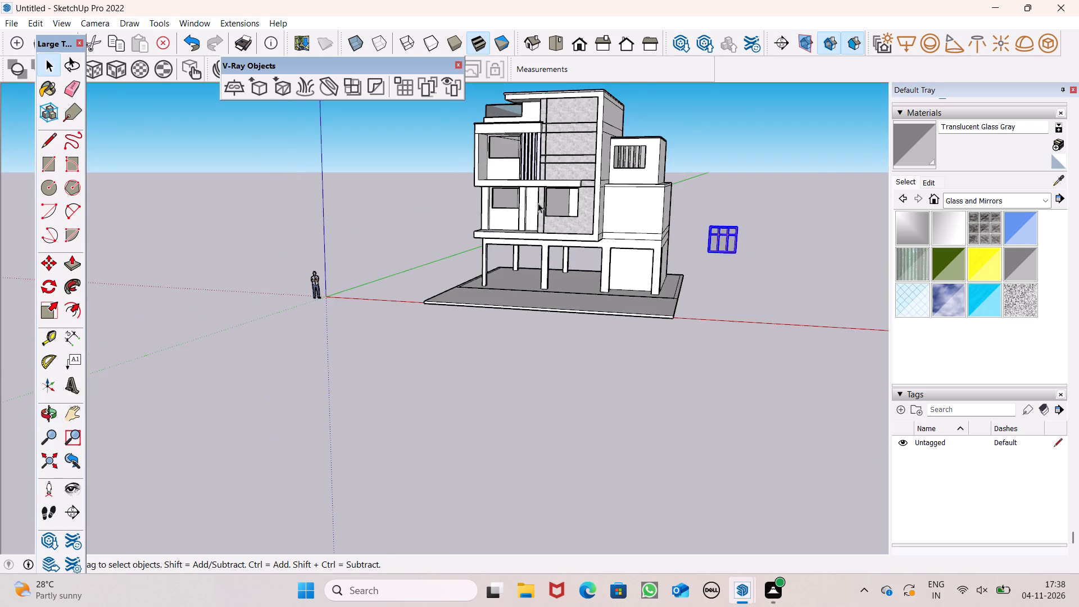
pyautogui.scroll(6, 537, 202)
pyautogui.moveTo(428, 230); pyautogui.dragTo(507, 269, button='middle')
pyautogui.scroll(7, 470, 255)
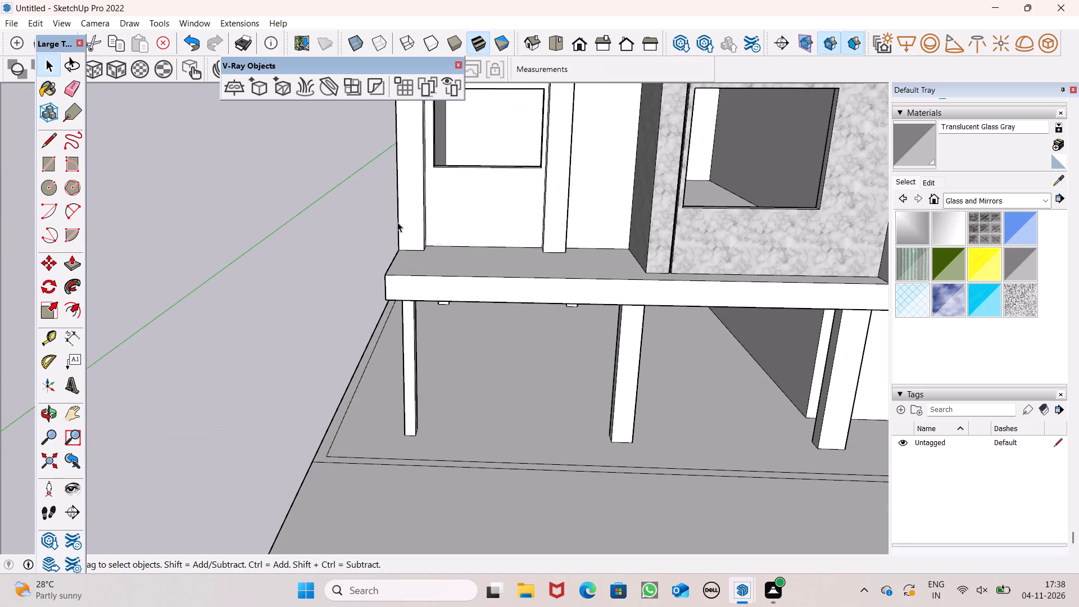
pyautogui.click(67, 265)
pyautogui.scroll(-2, 454, 107)
pyautogui.moveTo(482, 171); pyautogui.dragTo(492, 220, button='middle')
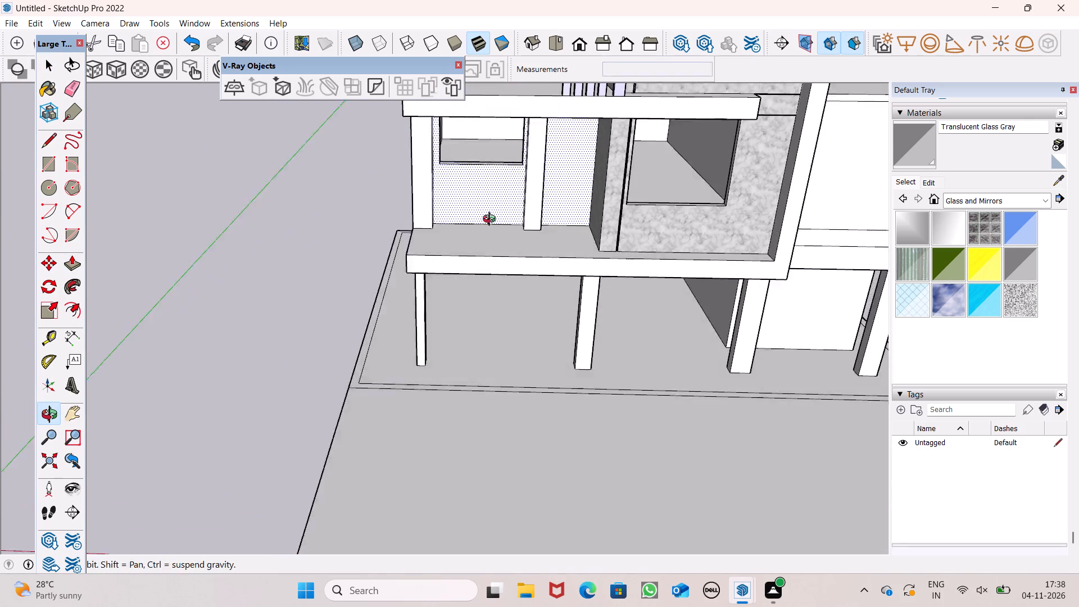
pyautogui.moveTo(492, 220); pyautogui.dragTo(495, 238, button='middle')
pyautogui.scroll(8, 494, 235)
pyautogui.moveTo(464, 154); pyautogui.dragTo(464, 184)
pyautogui.scroll(-2, 428, 152)
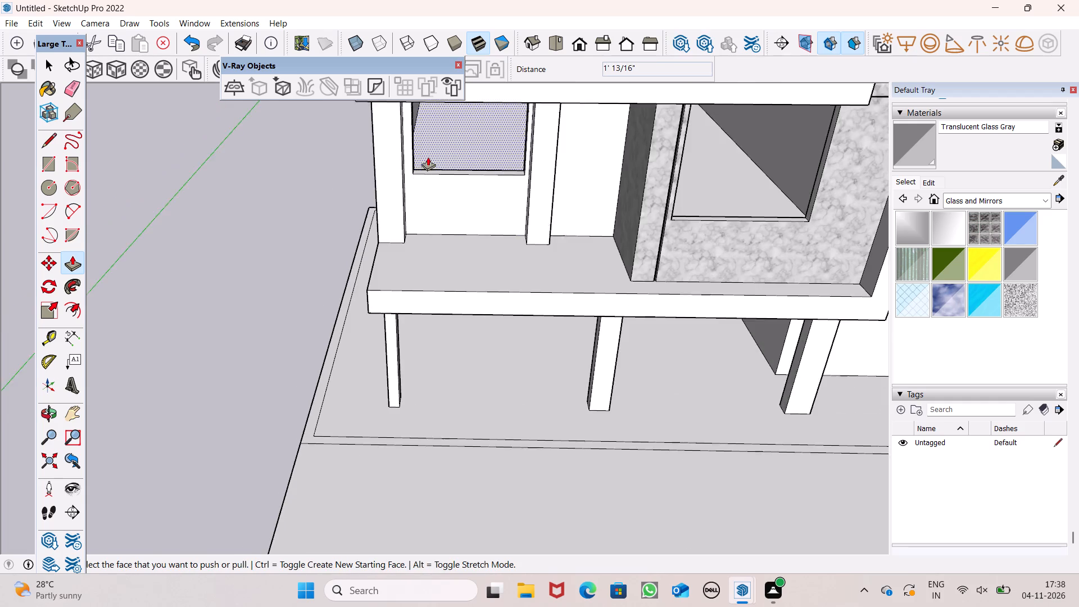
pyautogui.scroll(-3, 428, 157)
pyautogui.moveTo(476, 161); pyautogui.dragTo(474, 146, button='middle')
pyautogui.press('space')
# Move the window group into the first-floor marble wall opening, placing its lower right corner at the opening's lower right corner.
pyautogui.scroll(-11, 450, 158)
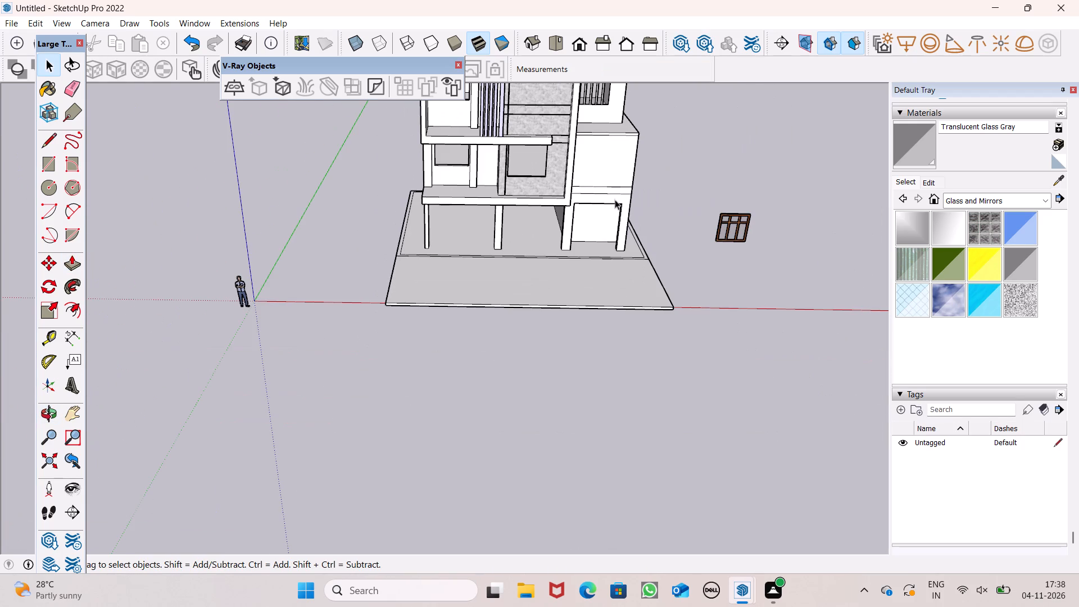
pyautogui.click(726, 230)
pyautogui.press('m')
pyautogui.press('Return')
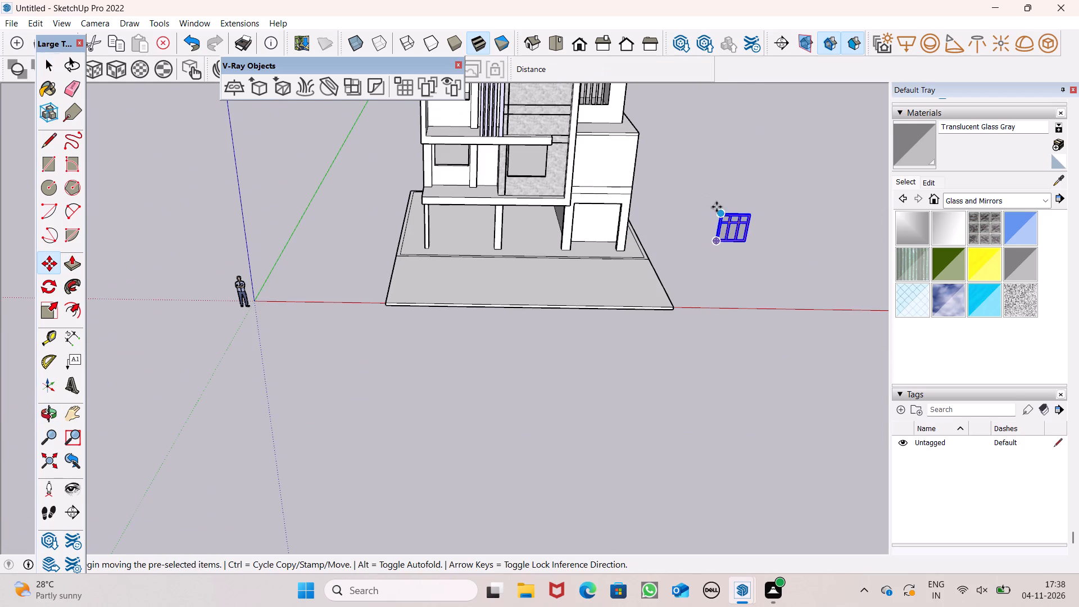
pyautogui.moveTo(747, 244); pyautogui.dragTo(542, 177)
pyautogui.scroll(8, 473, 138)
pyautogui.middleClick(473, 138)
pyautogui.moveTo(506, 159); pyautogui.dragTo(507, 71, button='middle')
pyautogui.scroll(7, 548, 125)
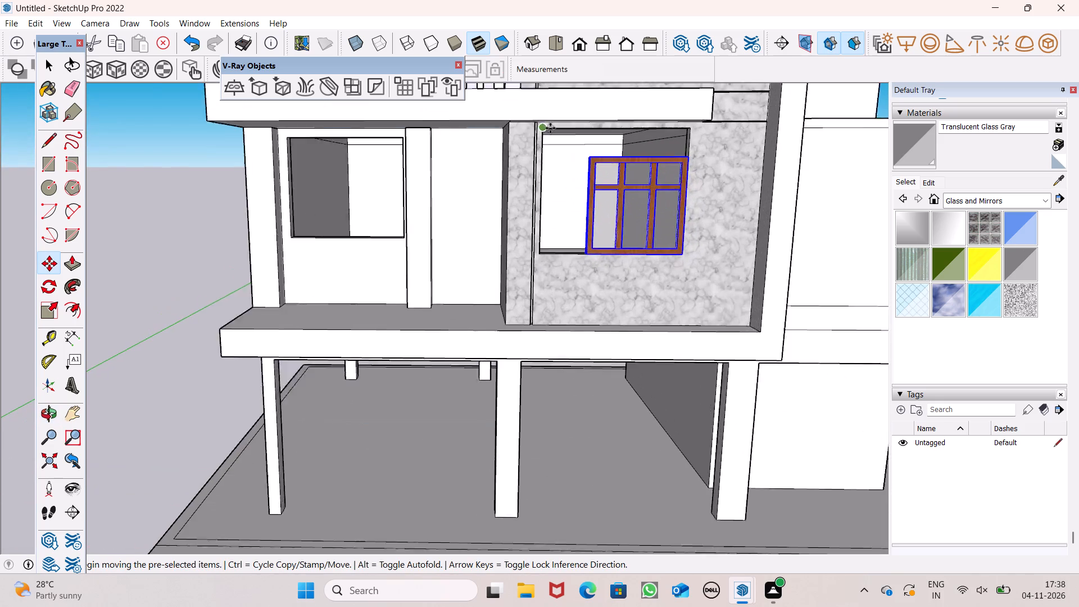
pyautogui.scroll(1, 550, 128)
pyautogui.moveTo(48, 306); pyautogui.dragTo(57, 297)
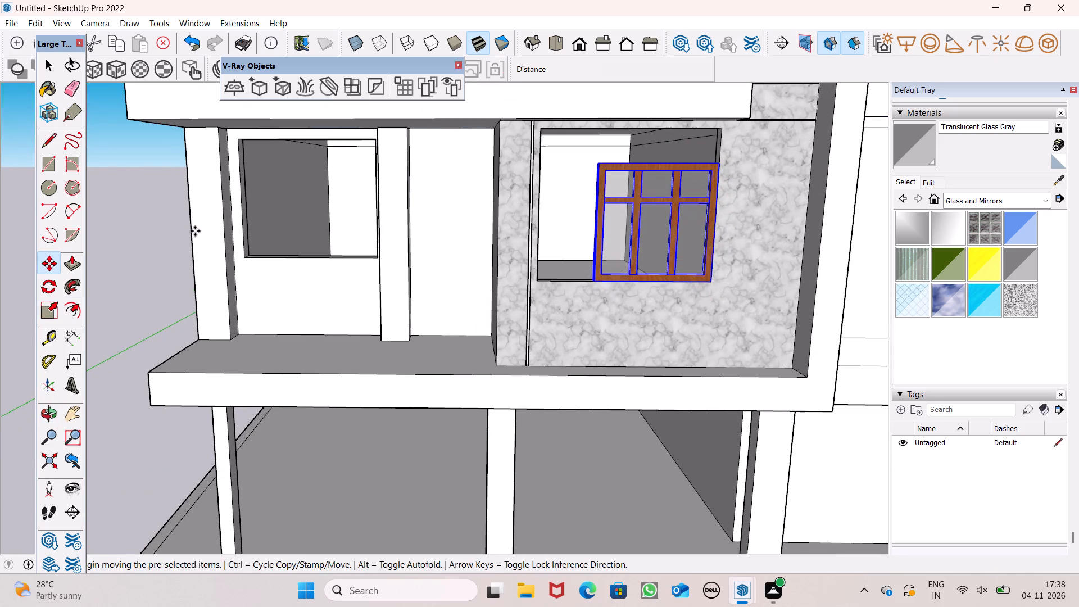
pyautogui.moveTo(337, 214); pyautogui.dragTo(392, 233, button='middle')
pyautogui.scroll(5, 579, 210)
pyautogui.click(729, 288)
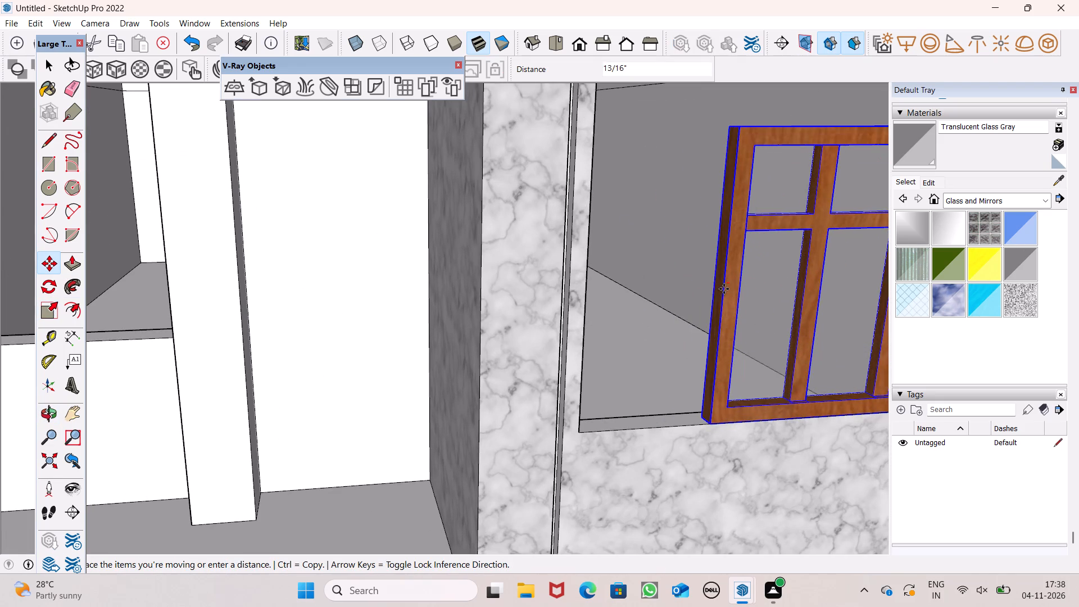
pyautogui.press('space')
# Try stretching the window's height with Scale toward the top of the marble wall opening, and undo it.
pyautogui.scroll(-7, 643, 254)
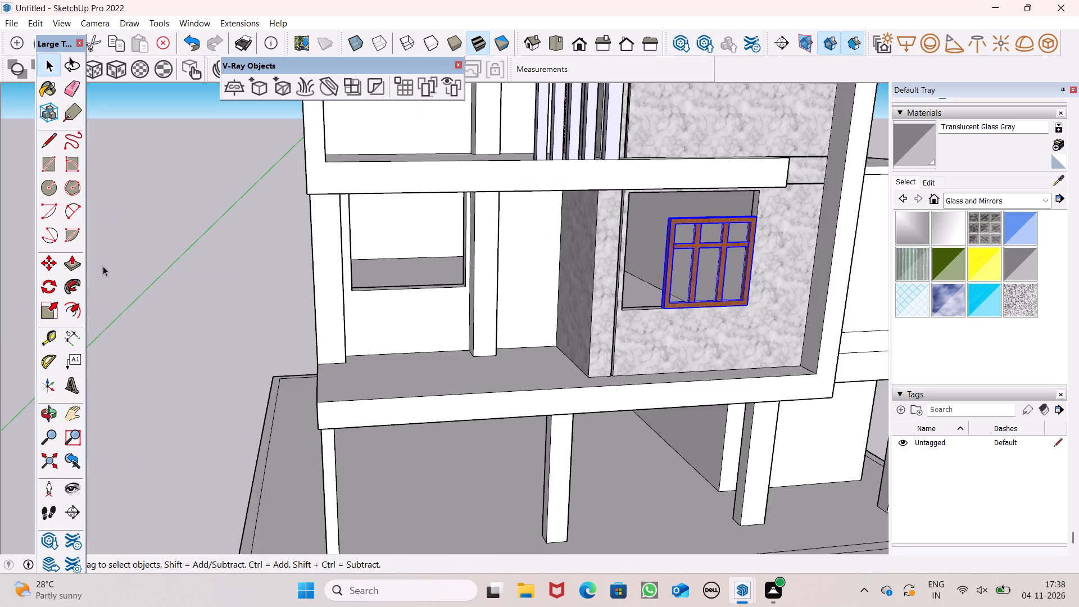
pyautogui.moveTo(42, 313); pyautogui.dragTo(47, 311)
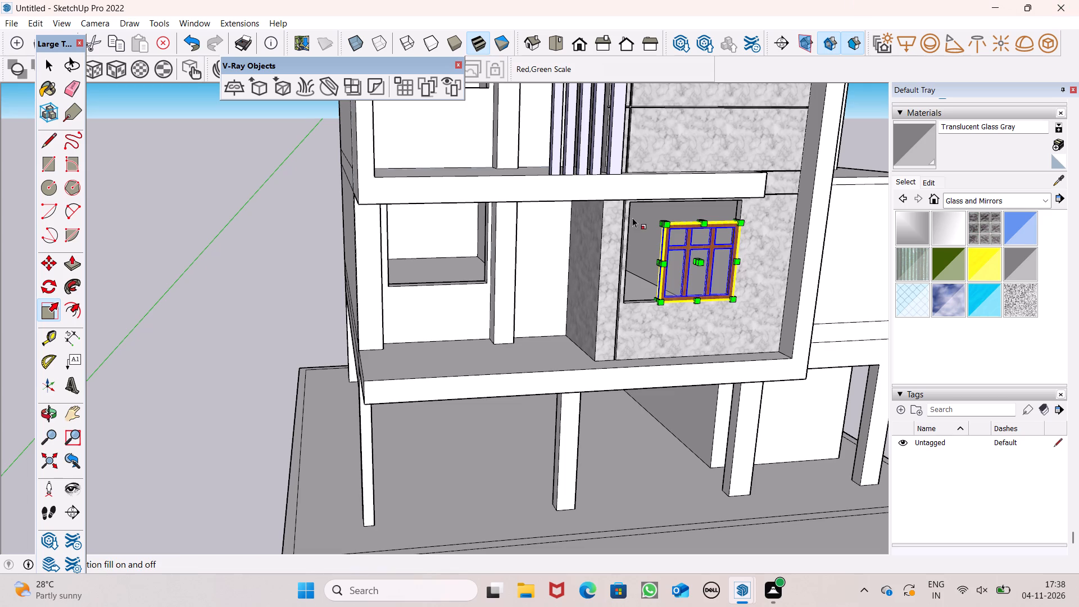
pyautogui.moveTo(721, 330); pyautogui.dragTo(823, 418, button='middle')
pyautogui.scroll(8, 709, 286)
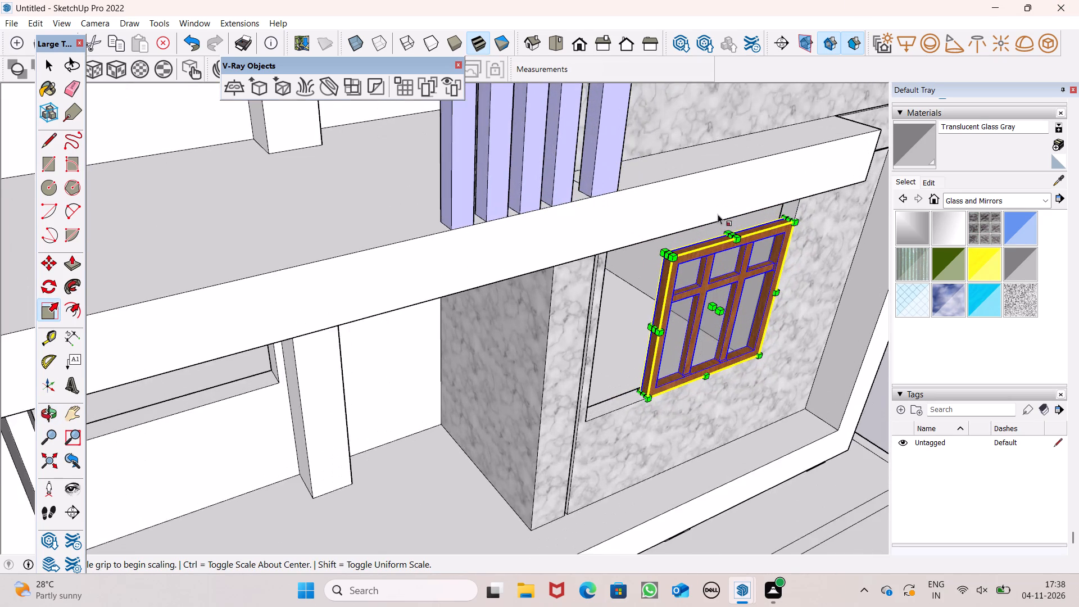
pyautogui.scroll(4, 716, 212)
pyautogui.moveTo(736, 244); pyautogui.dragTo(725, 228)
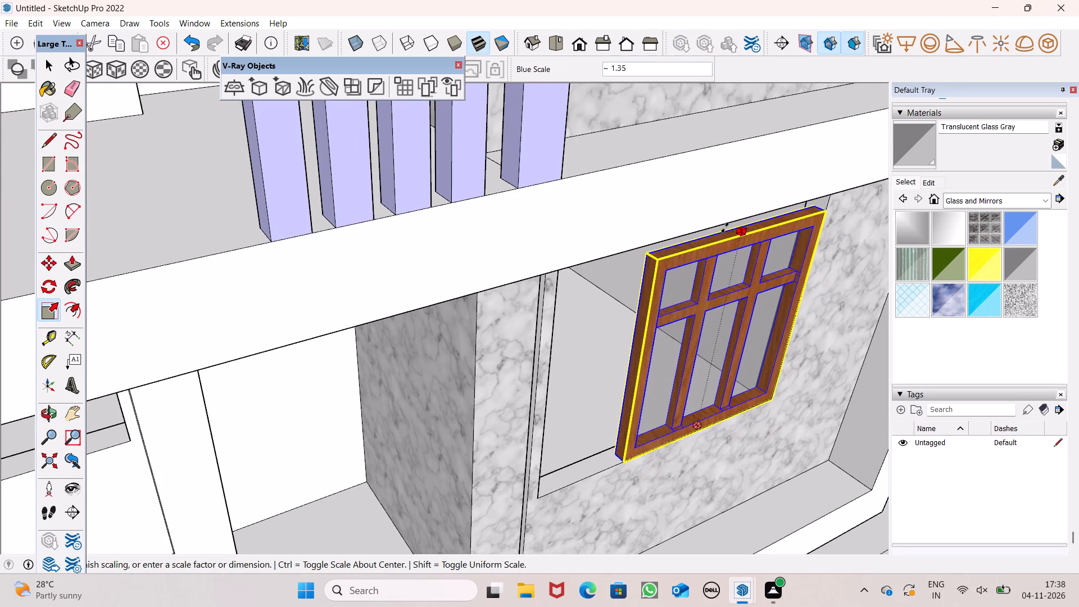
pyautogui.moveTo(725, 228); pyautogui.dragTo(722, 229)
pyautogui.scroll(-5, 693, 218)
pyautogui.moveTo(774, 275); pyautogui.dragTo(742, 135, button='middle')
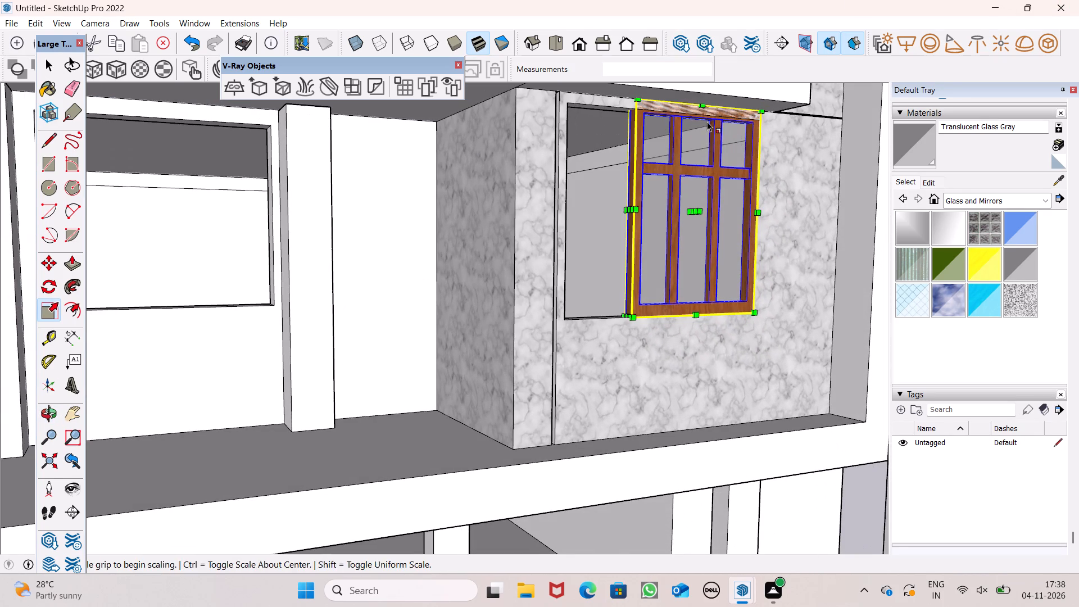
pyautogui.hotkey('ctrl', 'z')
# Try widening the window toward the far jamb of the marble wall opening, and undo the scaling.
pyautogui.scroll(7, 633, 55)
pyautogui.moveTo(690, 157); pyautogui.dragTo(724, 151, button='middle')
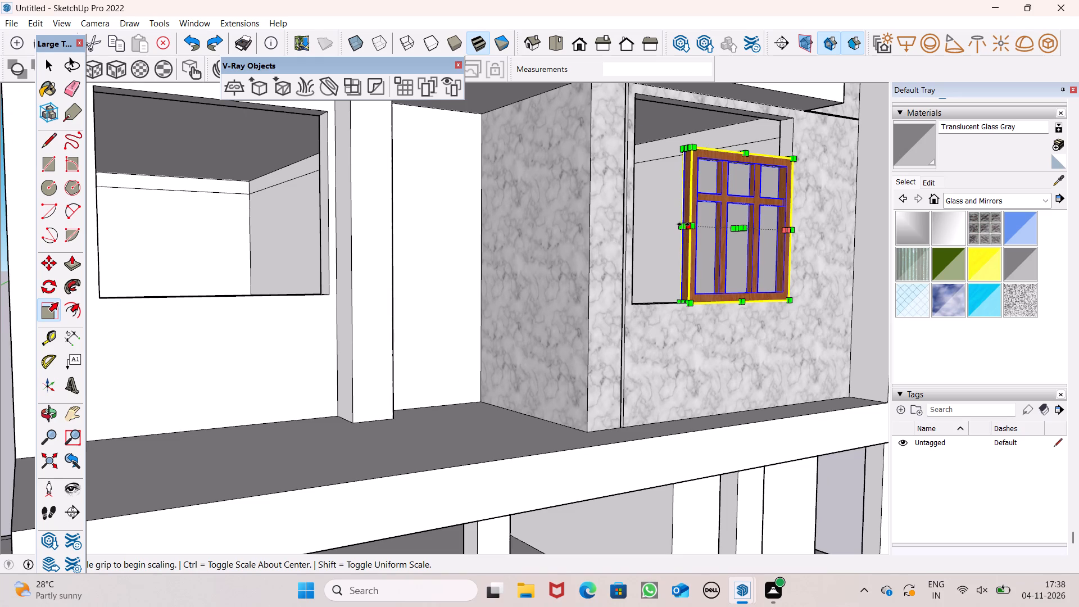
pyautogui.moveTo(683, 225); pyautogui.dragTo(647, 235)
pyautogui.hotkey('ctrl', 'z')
# Scale the window's width so its left side meets the left jamb of the marble wall opening.
pyautogui.moveTo(719, 219); pyautogui.dragTo(656, 280, button='middle')
pyautogui.scroll(1, 656, 280)
pyautogui.scroll(2, 591, 305)
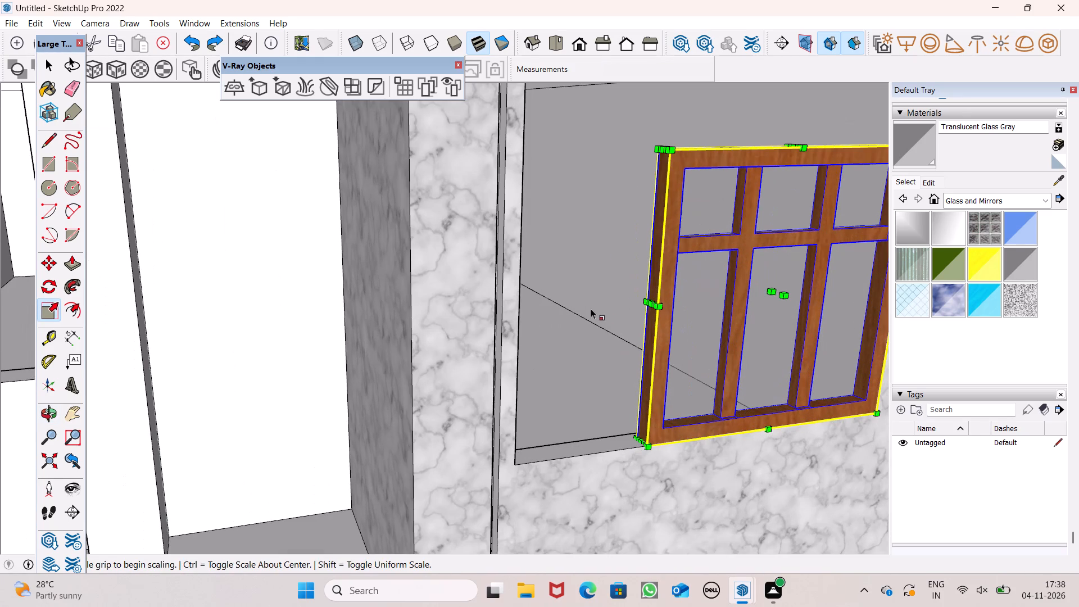
pyautogui.moveTo(647, 306); pyautogui.dragTo(543, 310)
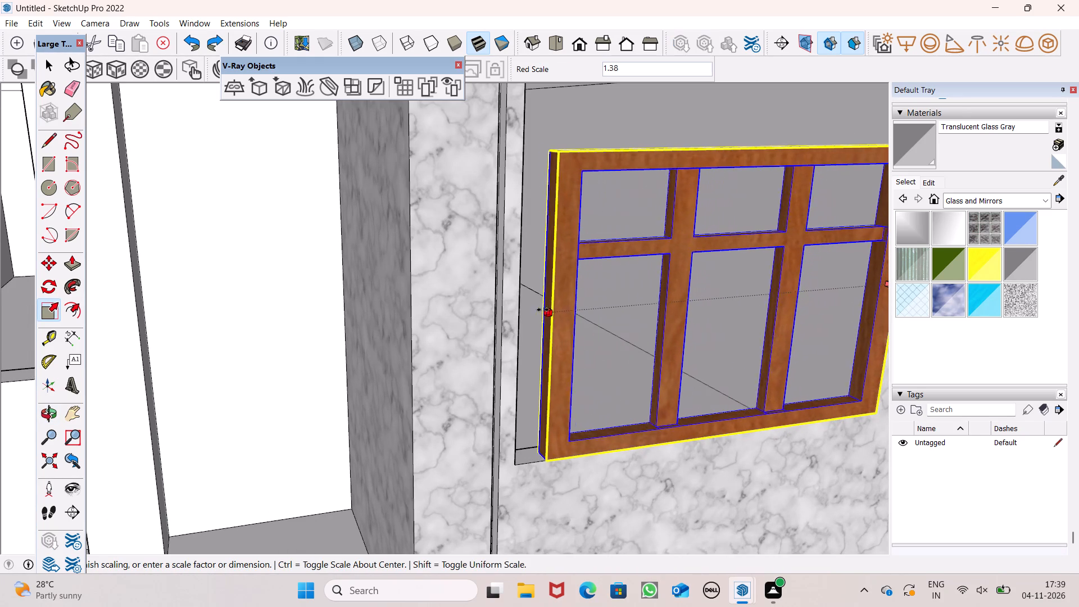
pyautogui.moveTo(543, 310); pyautogui.dragTo(520, 310)
# Scale the window's height up to the top edge of the marble wall opening, and deselect the window.
pyautogui.scroll(-5, 639, 187)
pyautogui.scroll(3, 709, 92)
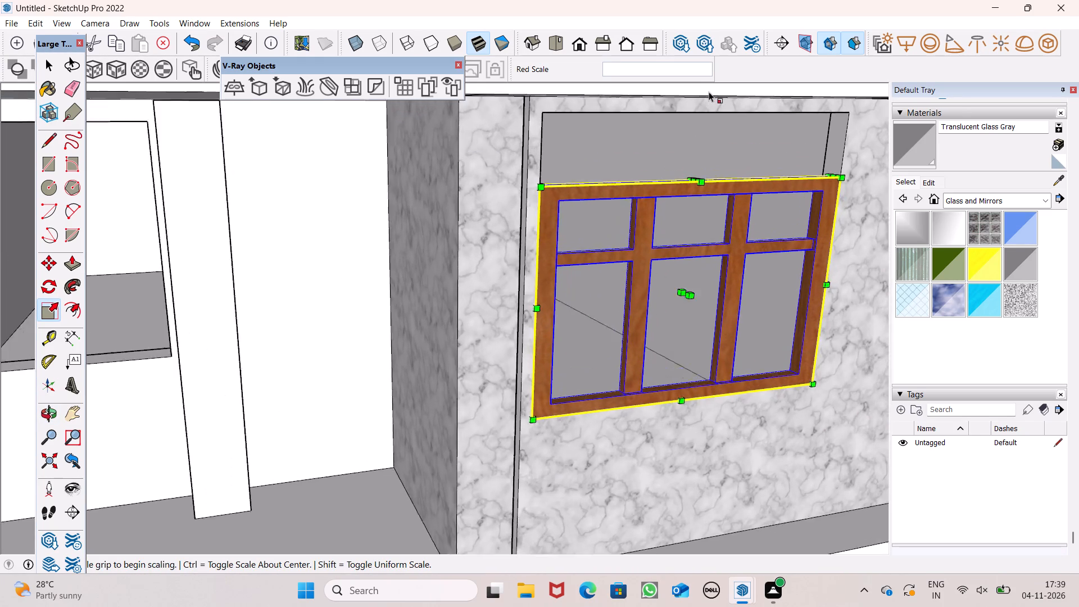
pyautogui.scroll(4, 709, 92)
pyautogui.moveTo(688, 221); pyautogui.dragTo(665, 151)
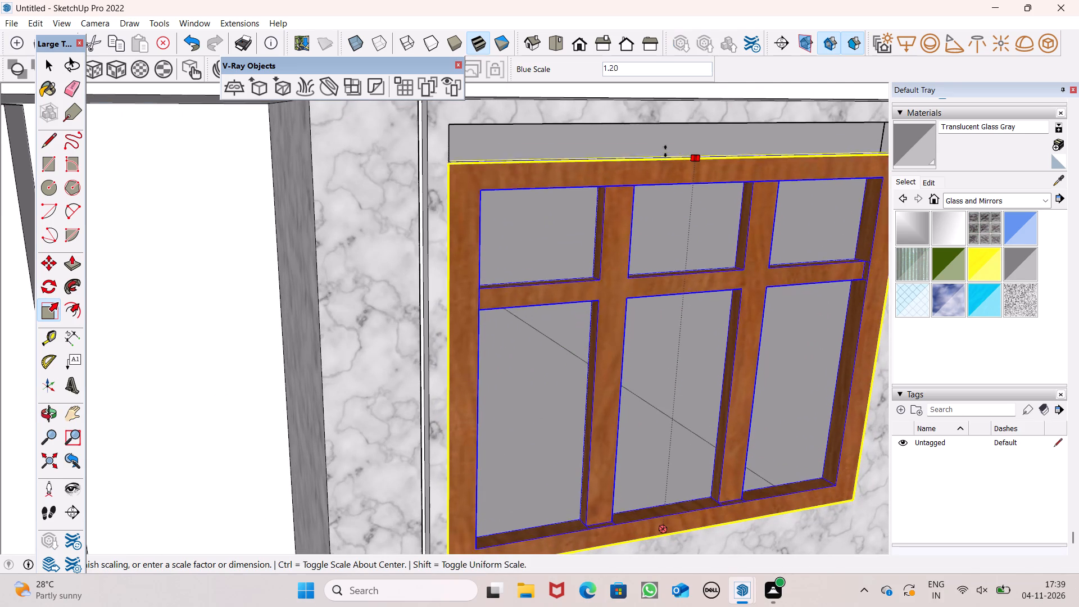
pyautogui.moveTo(665, 151); pyautogui.dragTo(650, 126)
pyautogui.scroll(-9, 644, 132)
pyautogui.moveTo(677, 204); pyautogui.dragTo(620, 170, button='middle')
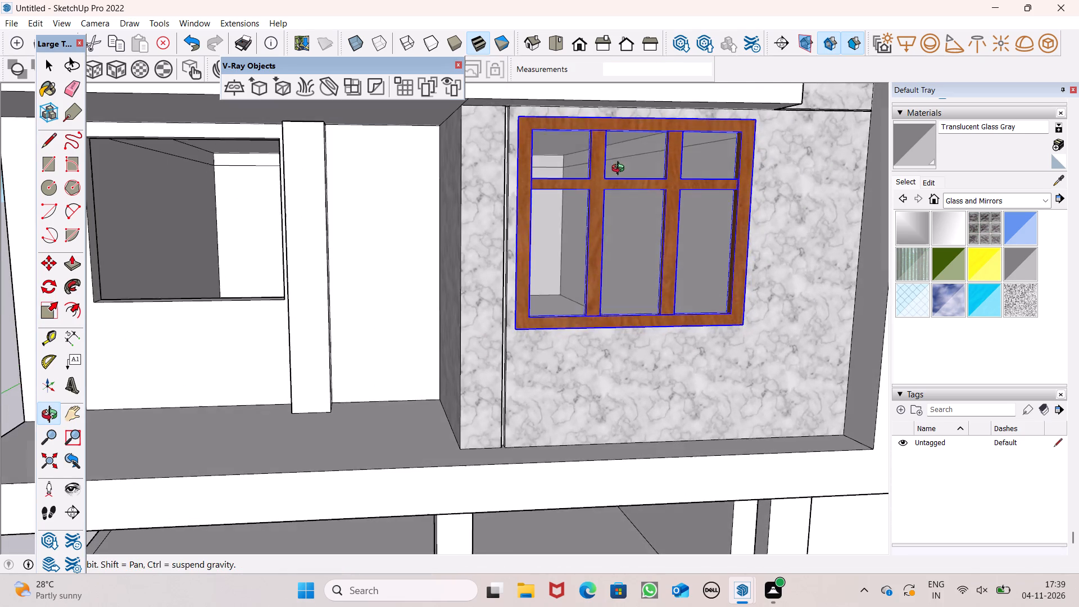
pyautogui.moveTo(620, 170); pyautogui.dragTo(621, 169, button='middle')
pyautogui.press('space')
pyautogui.scroll(-9, 611, 139)
pyautogui.scroll(1, 588, 178)
pyautogui.scroll(-8, 651, 188)
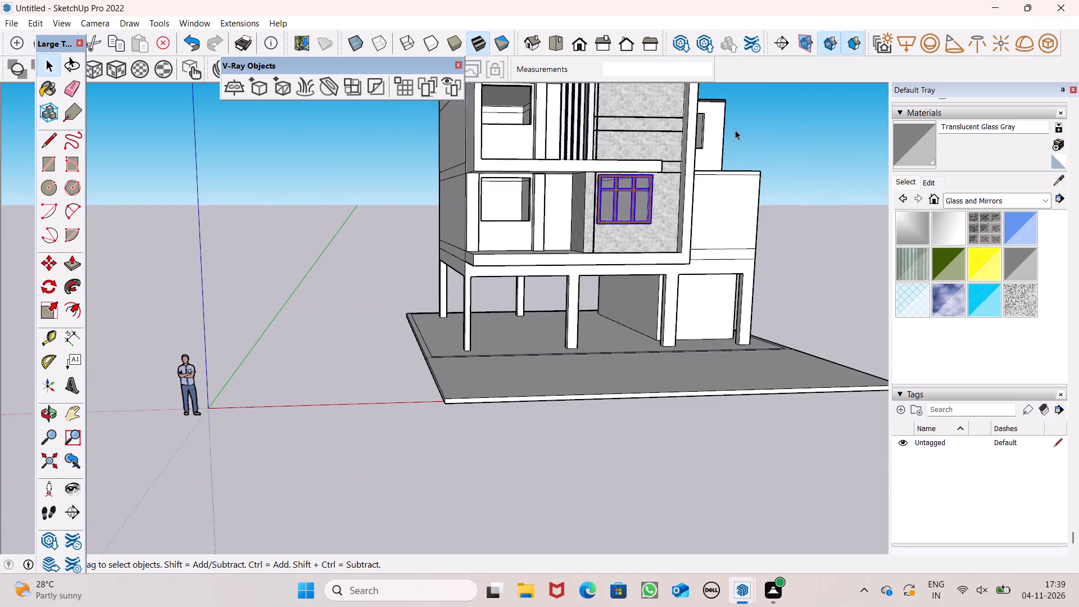
pyautogui.click(761, 125)
# Copy the fitted window about 40' 1" away, toward the first-floor opening in the plain white wall.
pyautogui.moveTo(708, 225); pyautogui.dragTo(611, 214, button='middle')
pyautogui.scroll(-4, 641, 177)
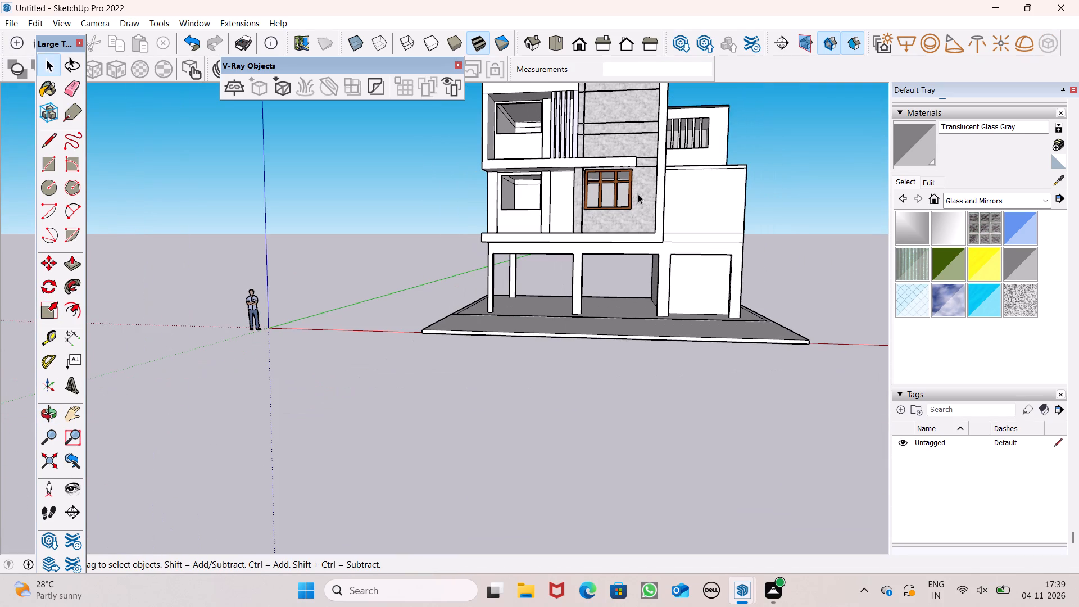
pyautogui.scroll(7, 446, 189)
pyautogui.moveTo(565, 297); pyautogui.dragTo(589, 350, button='middle')
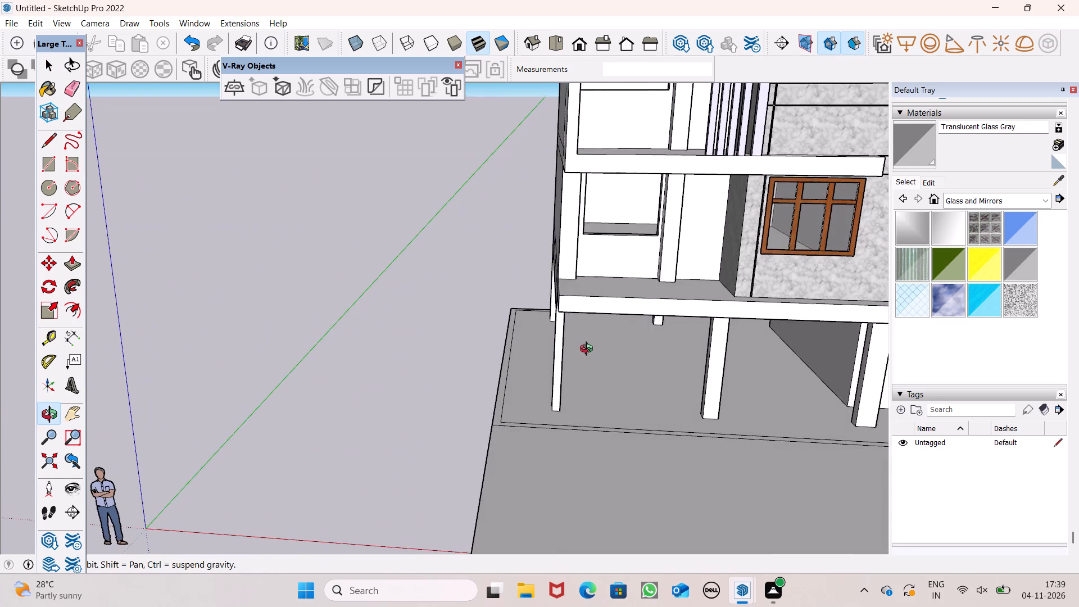
pyautogui.moveTo(589, 350); pyautogui.dragTo(593, 343, button='middle')
pyautogui.click(774, 216)
pyautogui.press('m')
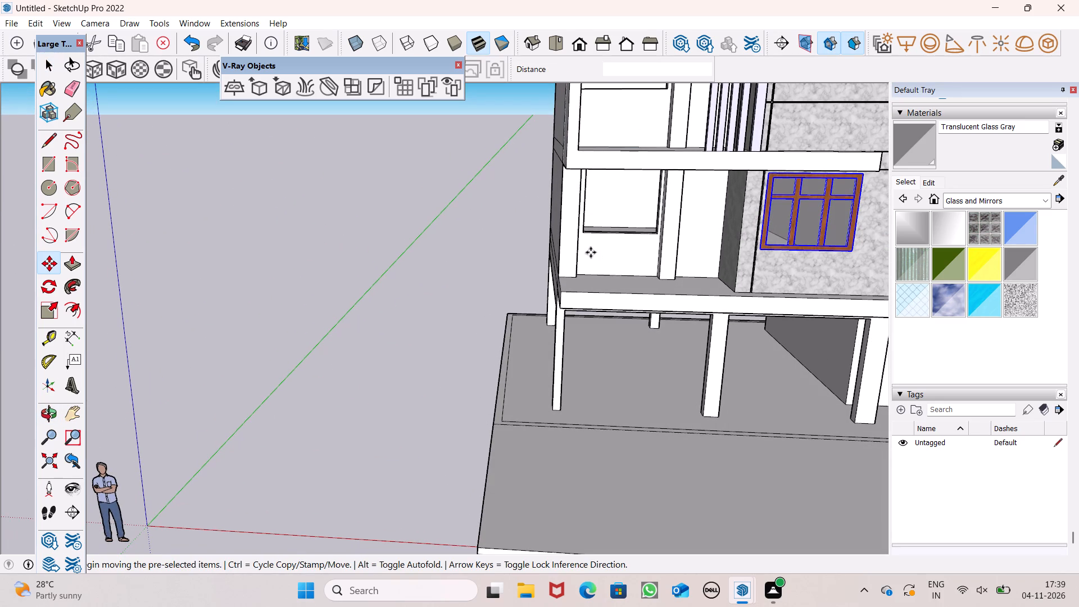
pyautogui.press('Return')
pyautogui.scroll(-1, 592, 255)
pyautogui.moveTo(655, 304); pyautogui.dragTo(619, 302, button='middle')
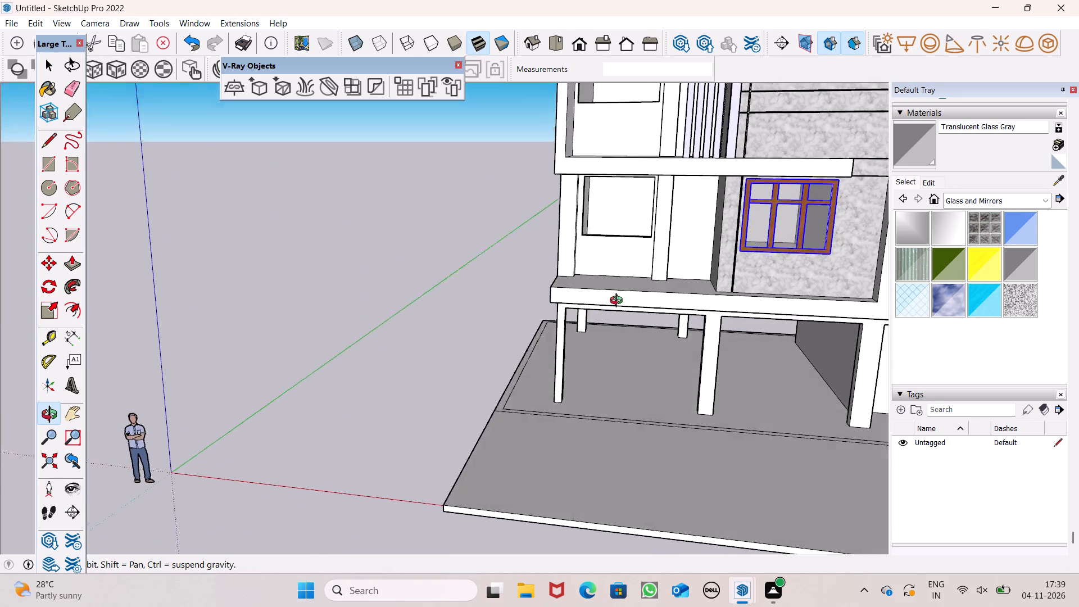
pyautogui.moveTo(619, 302); pyautogui.dragTo(604, 277, button='middle')
pyautogui.scroll(2, 790, 245)
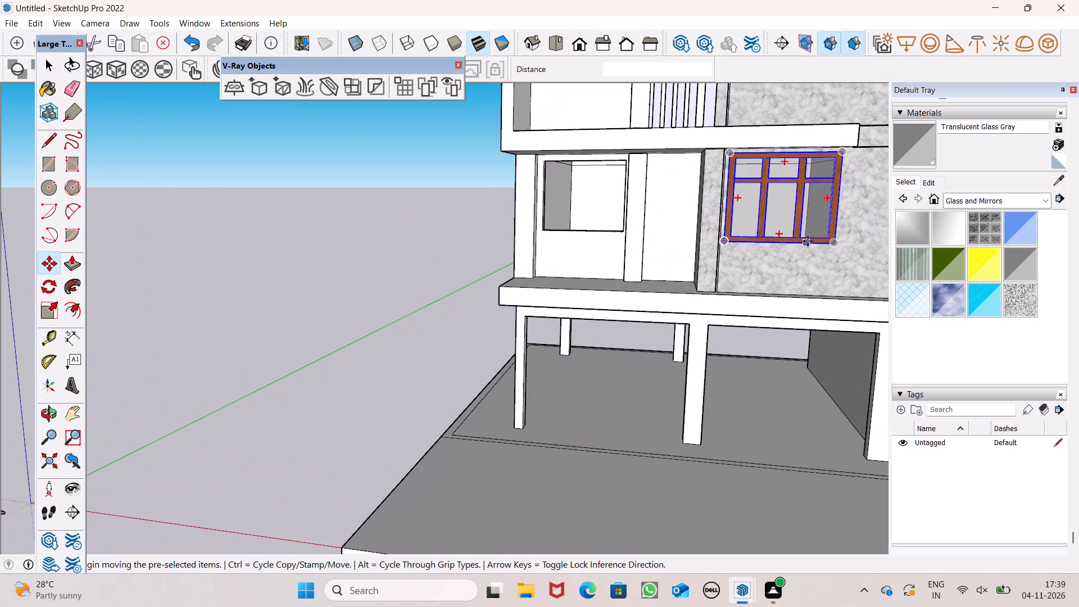
pyautogui.moveTo(837, 238); pyautogui.dragTo(834, 237)
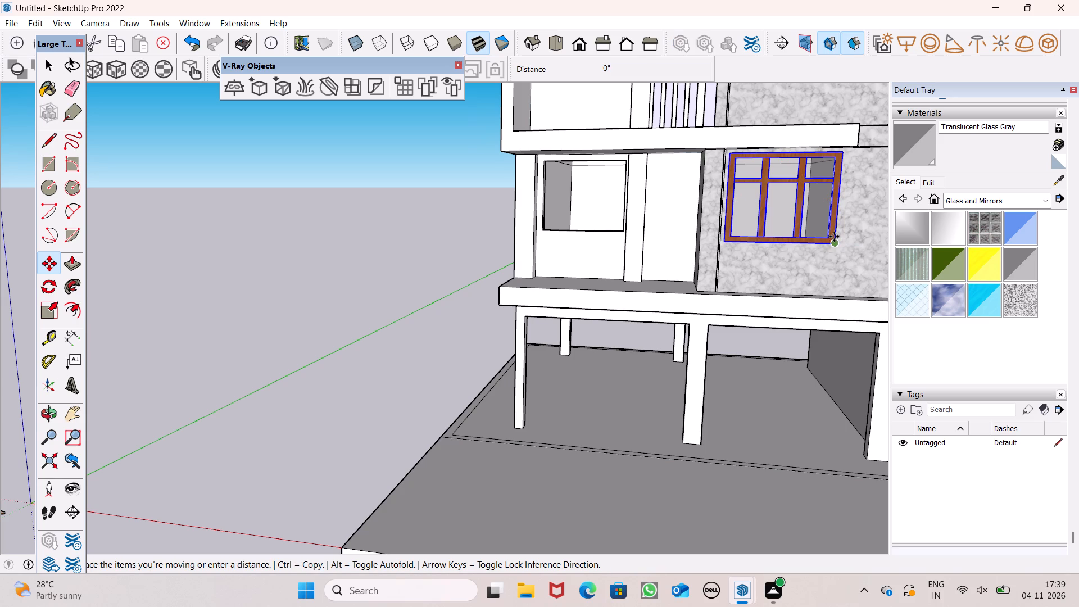
pyautogui.moveTo(834, 237); pyautogui.dragTo(617, 224)
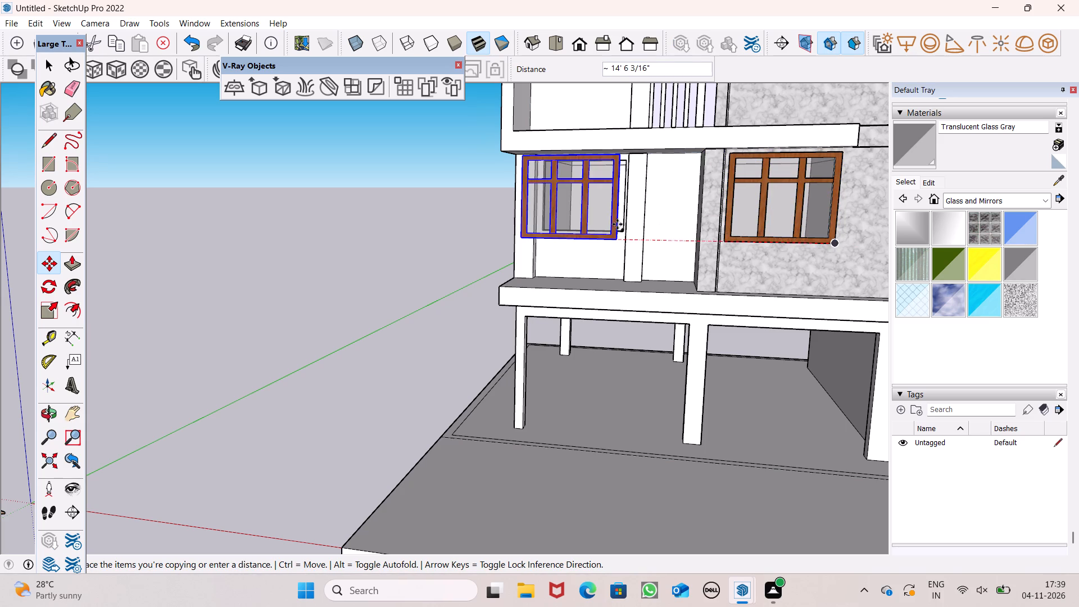
pyautogui.moveTo(617, 224); pyautogui.dragTo(616, 217)
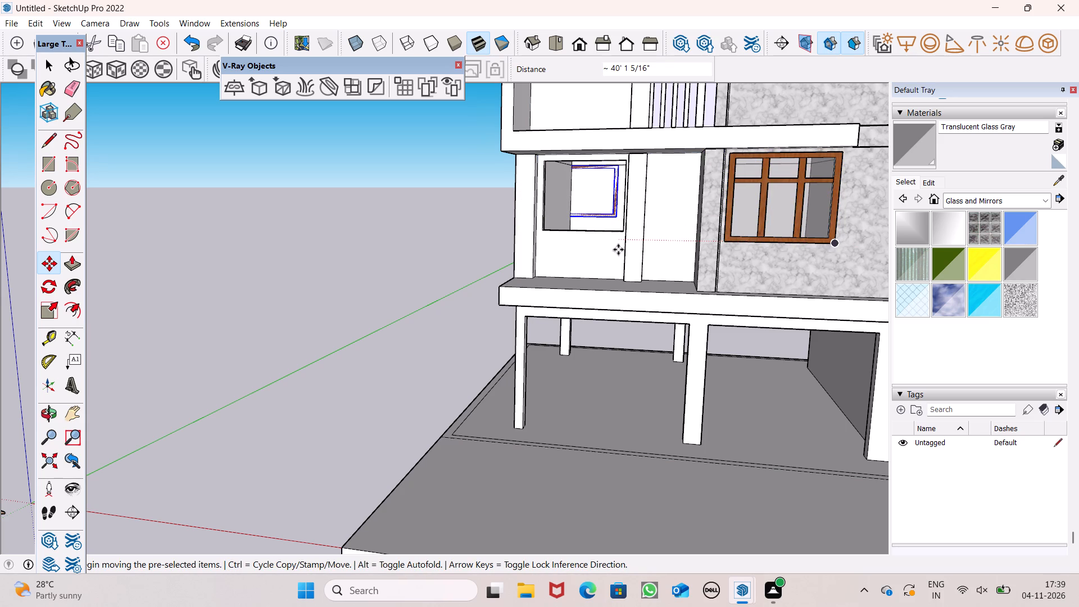
# Move the copied window so its lower right corner sits on the lower right corner of the plain wall's opening.
pyautogui.moveTo(577, 273); pyautogui.dragTo(625, 311, button='middle')
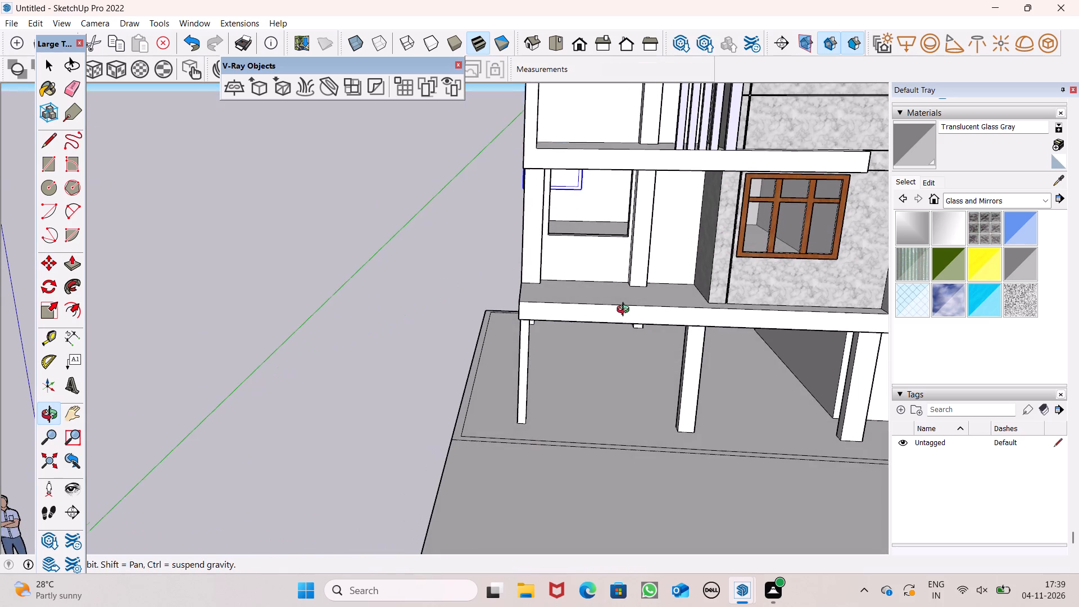
pyautogui.moveTo(625, 311); pyautogui.dragTo(627, 311, button='middle')
pyautogui.scroll(4, 608, 228)
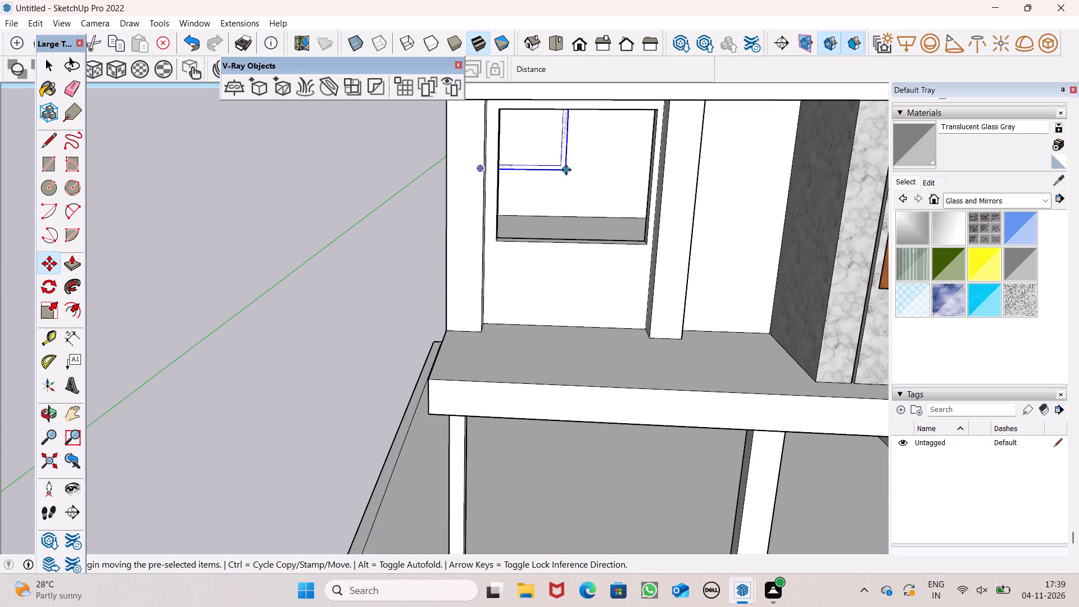
pyautogui.moveTo(566, 170); pyautogui.dragTo(649, 244)
pyautogui.scroll(-1, 574, 242)
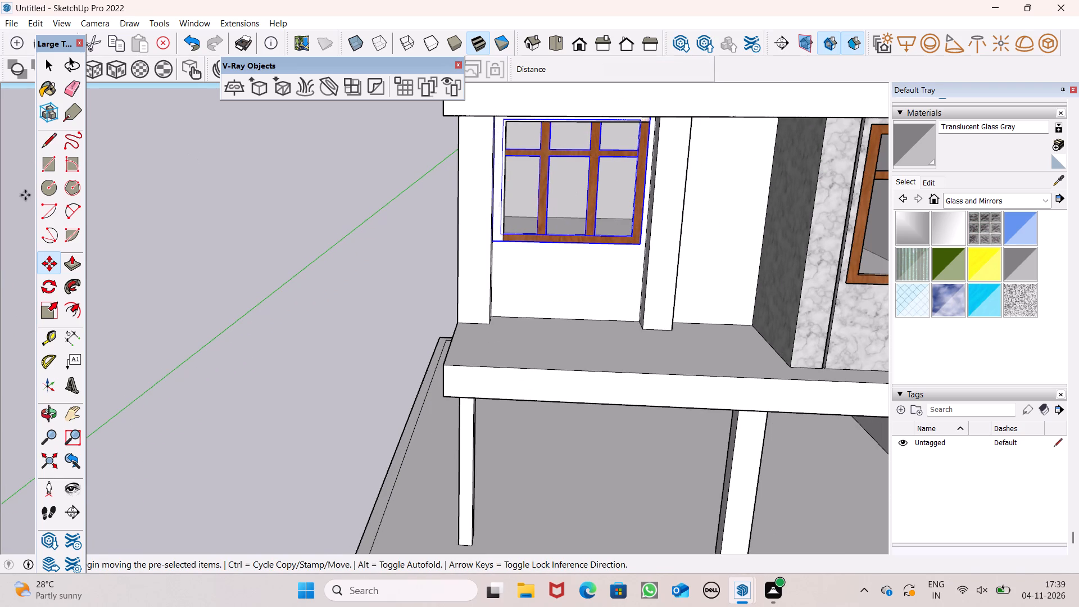
# Scale the copied window down uniformly from its upper corner so it is smaller than the plain wall's first-floor opening.
pyautogui.click(53, 316)
pyautogui.moveTo(438, 251); pyautogui.dragTo(428, 212, button='middle')
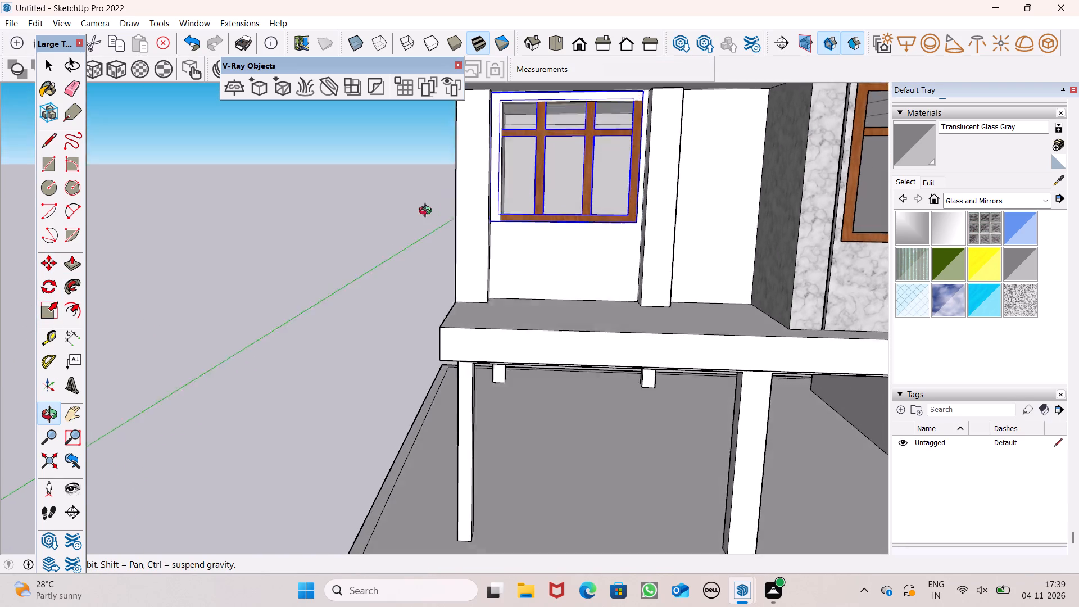
pyautogui.moveTo(428, 212); pyautogui.dragTo(425, 209, button='middle')
pyautogui.scroll(-1, 440, 230)
pyautogui.scroll(5, 472, 114)
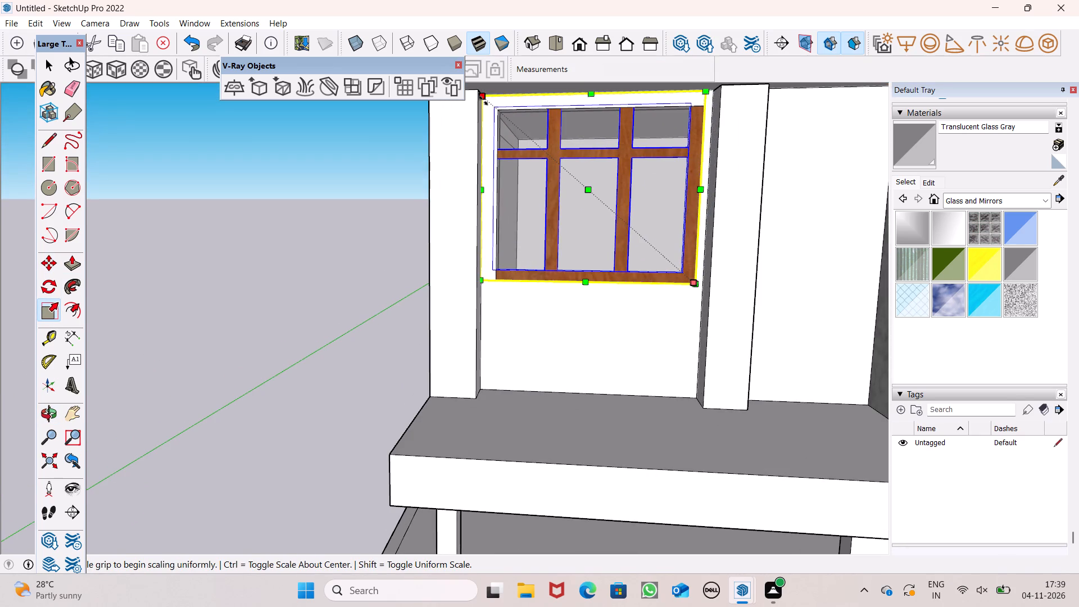
pyautogui.moveTo(483, 101); pyautogui.dragTo(521, 150)
# Scale the copied window's height up to the top edge of the plain wall's first-floor opening.
pyautogui.moveTo(480, 286); pyautogui.dragTo(600, 394, button='middle')
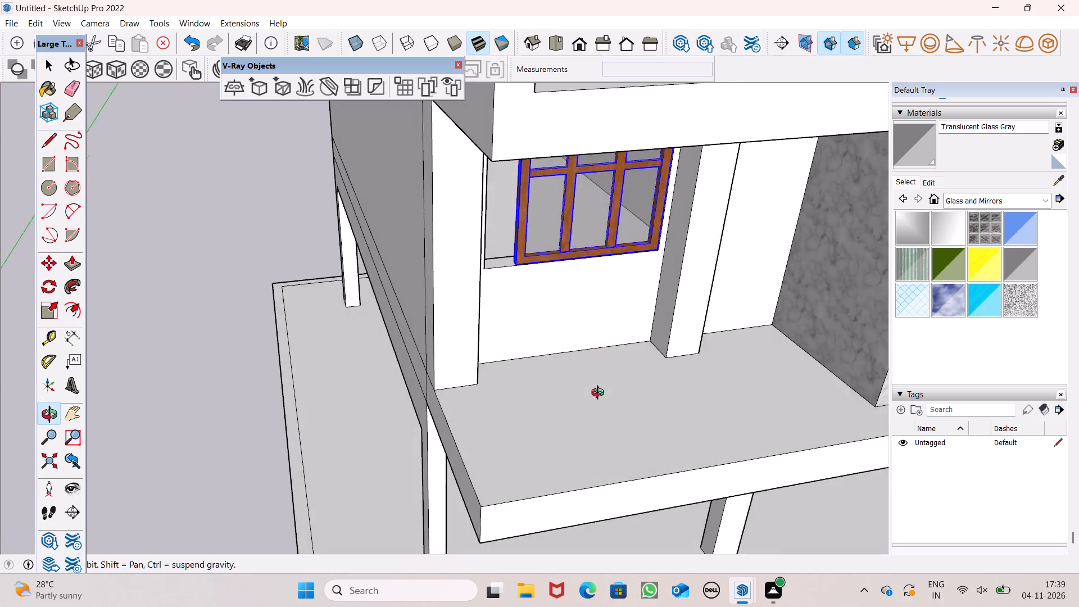
pyautogui.moveTo(600, 394); pyautogui.dragTo(643, 427, button='middle')
pyautogui.moveTo(643, 427); pyautogui.dragTo(654, 353, button='middle')
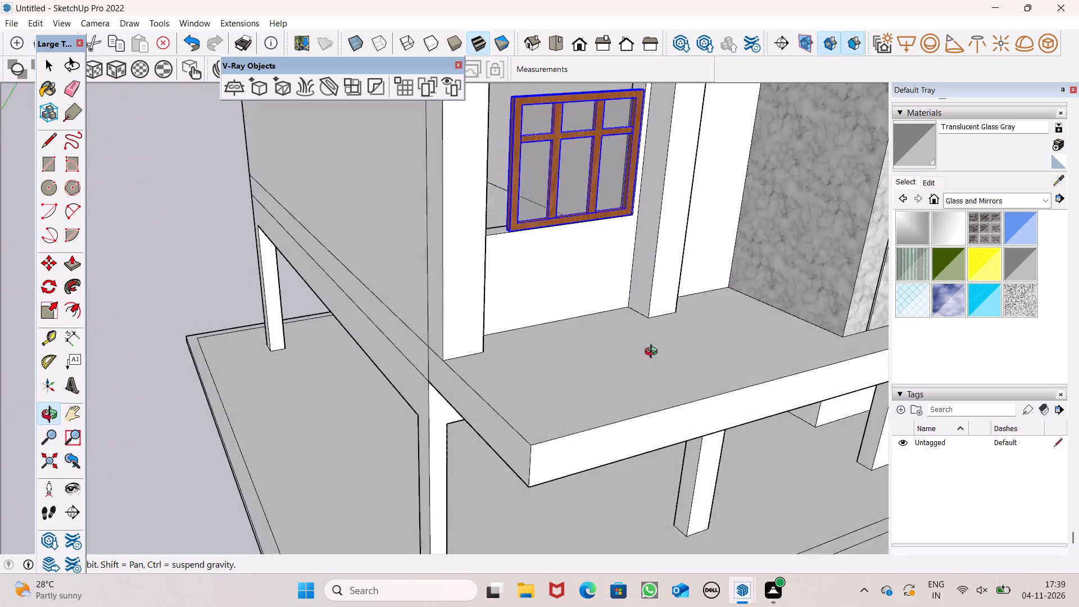
pyautogui.moveTo(654, 353); pyautogui.dragTo(633, 336, button='middle')
pyautogui.scroll(-4, 583, 324)
pyautogui.scroll(8, 564, 191)
pyautogui.scroll(3, 573, 64)
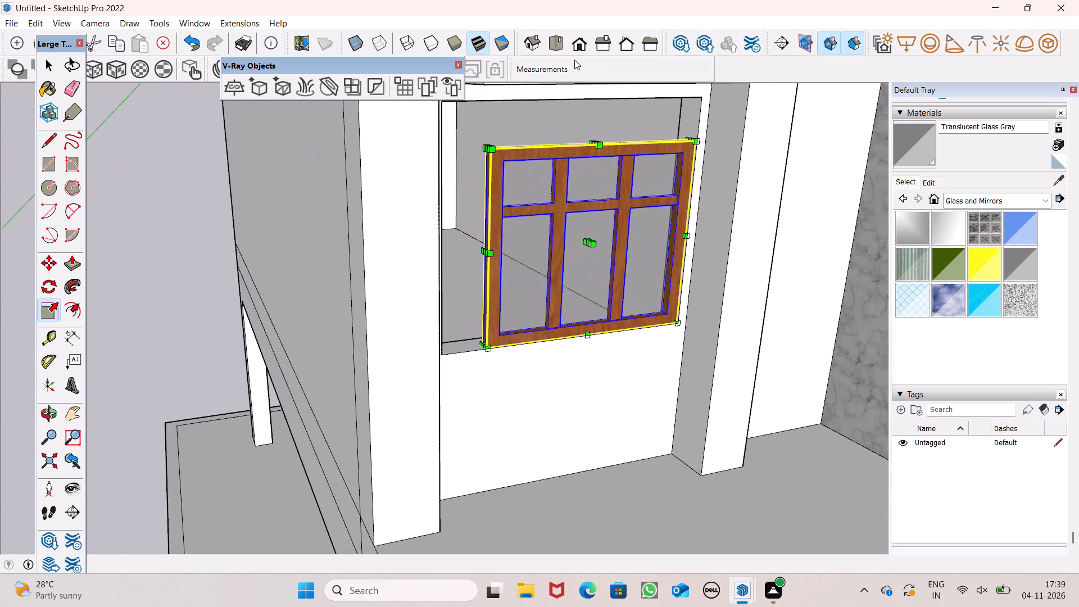
pyautogui.scroll(12, 574, 60)
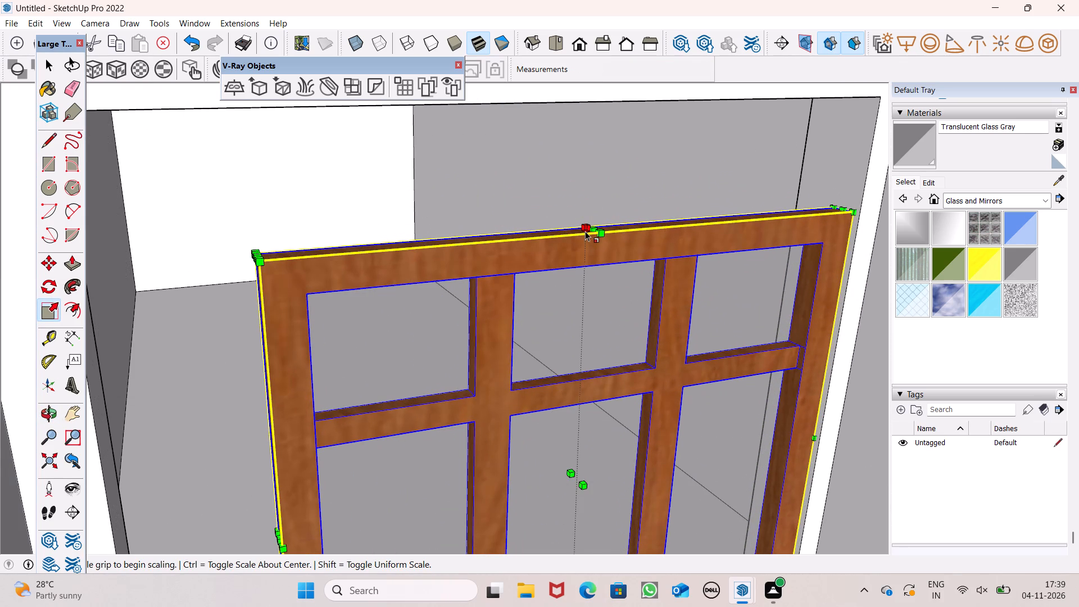
pyautogui.moveTo(586, 227); pyautogui.dragTo(570, 112)
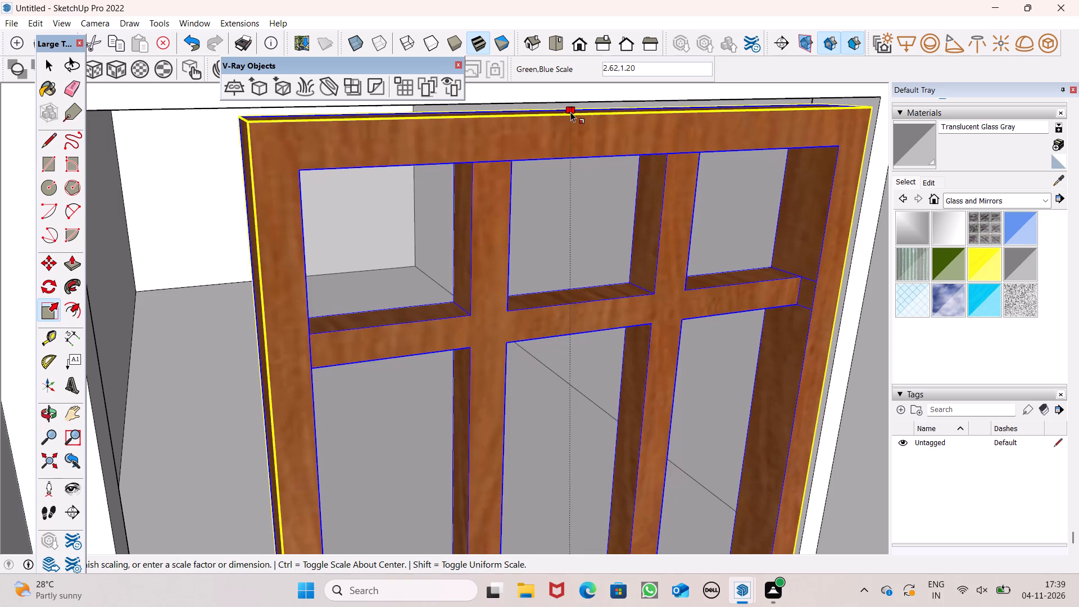
pyautogui.moveTo(570, 112); pyautogui.dragTo(566, 102)
# Scale the copied window's width so its left side meets the left jamb of the plain wall's opening, and deselect it.
pyautogui.scroll(-11, 747, 171)
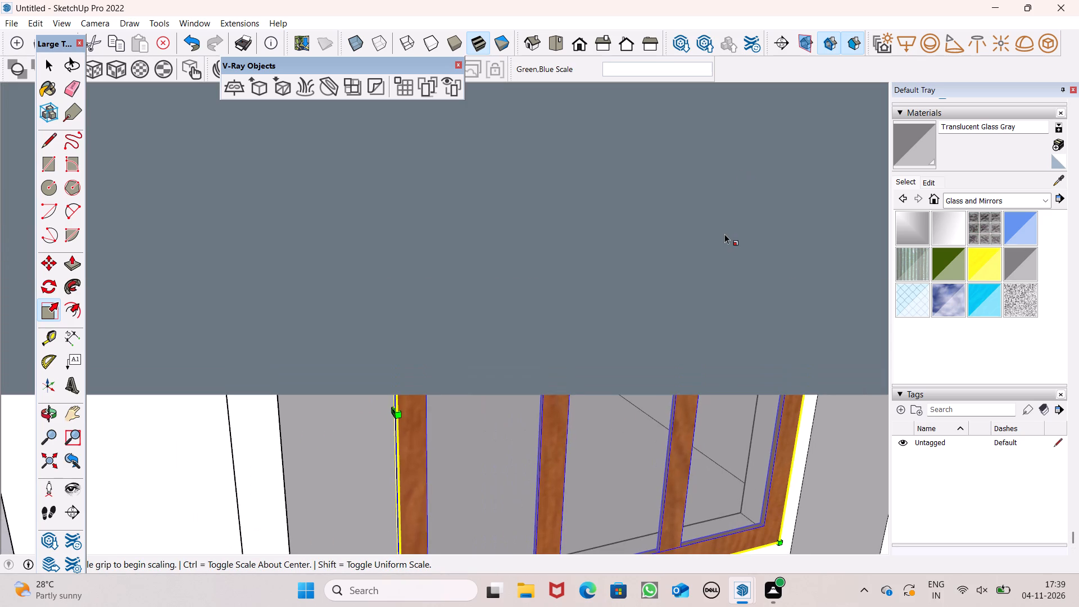
pyautogui.scroll(-4, 653, 129)
pyautogui.click(586, 48)
pyautogui.scroll(-5, 621, 97)
pyautogui.scroll(1, 625, 169)
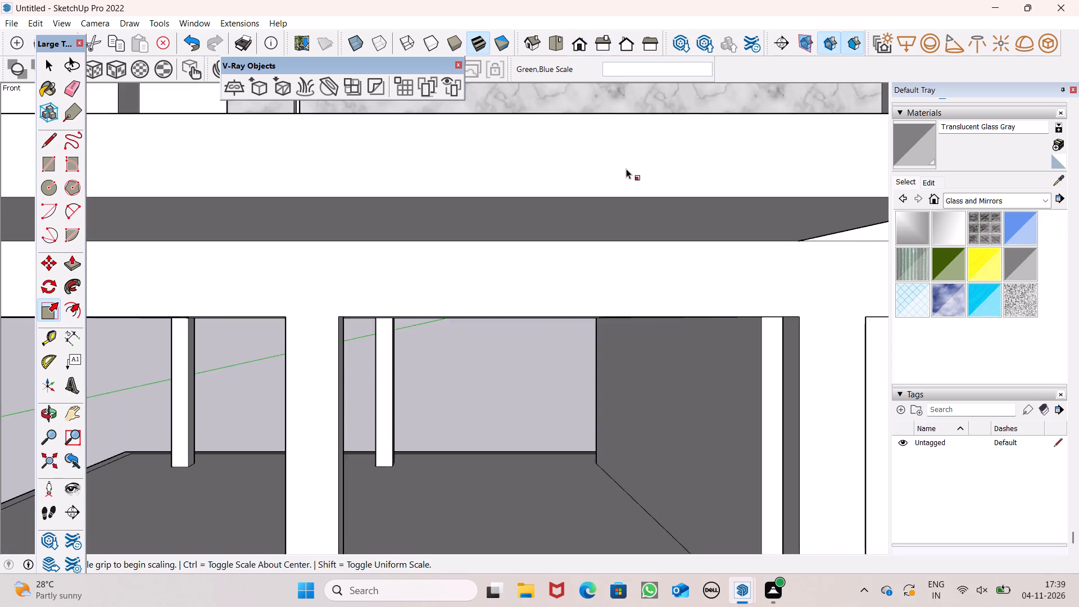
pyautogui.scroll(-11, 626, 169)
pyautogui.scroll(-12, 617, 164)
pyautogui.moveTo(595, 273); pyautogui.dragTo(575, 332, button='middle')
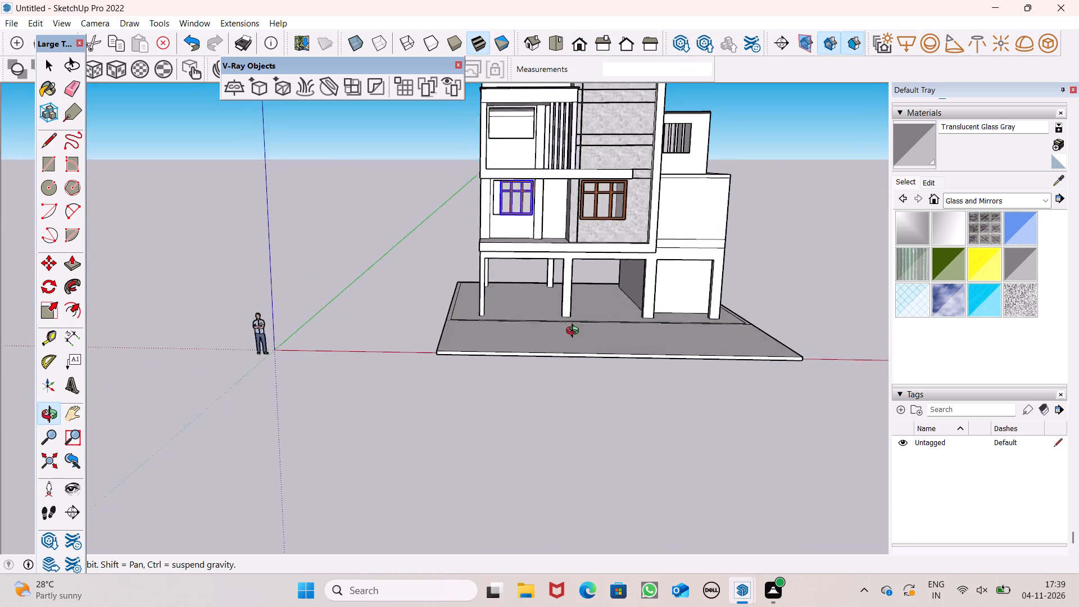
pyautogui.moveTo(575, 332); pyautogui.dragTo(670, 311, button='middle')
pyautogui.scroll(8, 555, 235)
pyautogui.scroll(6, 489, 144)
pyautogui.scroll(-1, 489, 144)
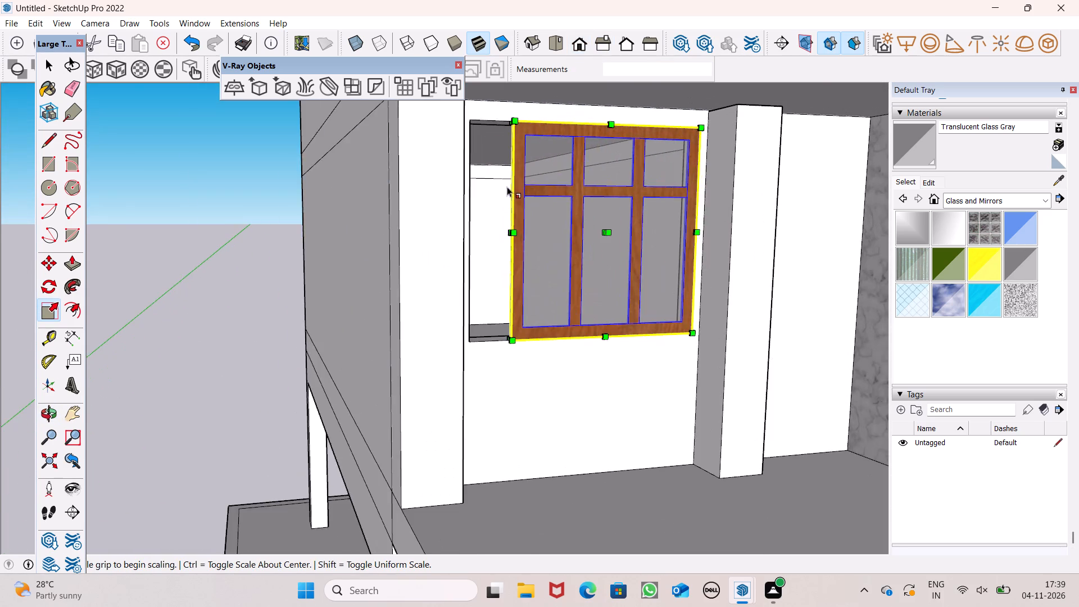
pyautogui.moveTo(507, 189); pyautogui.dragTo(492, 253, button='middle')
pyautogui.scroll(9, 498, 262)
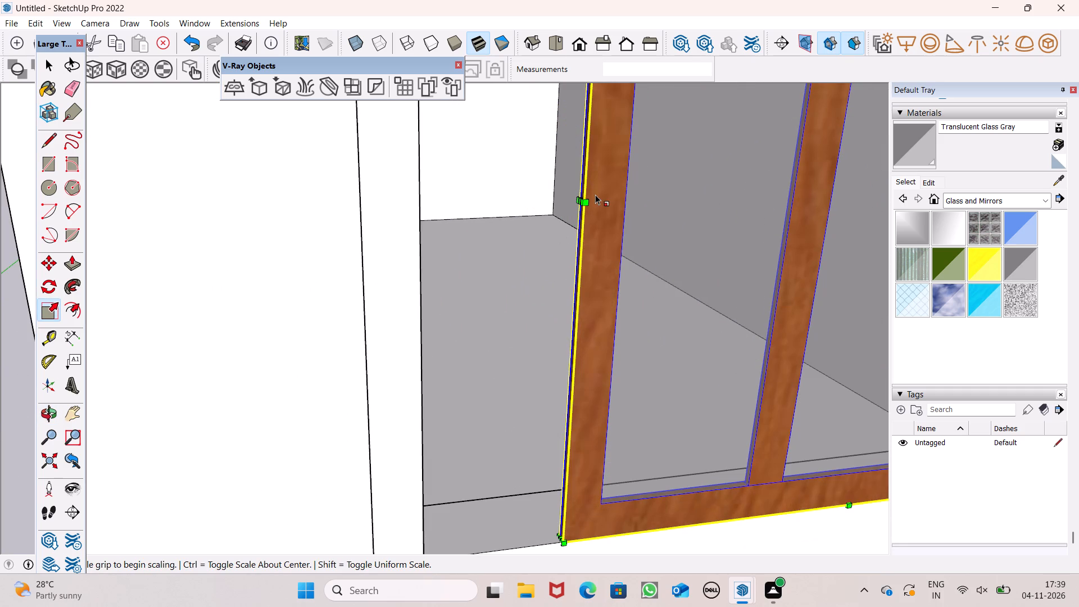
pyautogui.moveTo(586, 197); pyautogui.dragTo(560, 206)
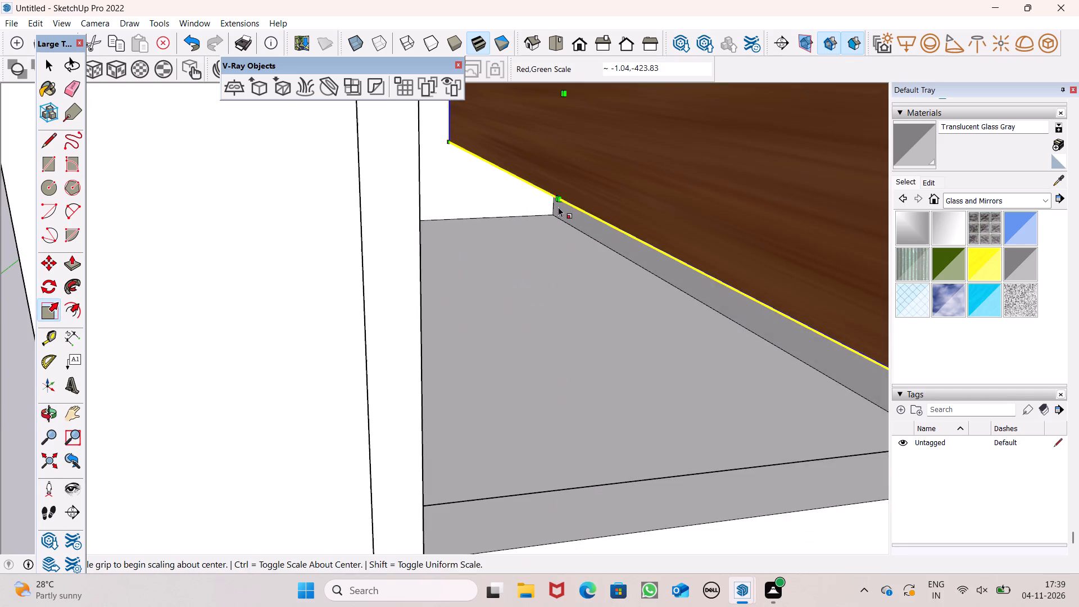
pyautogui.hotkey('ctrl', 'z')
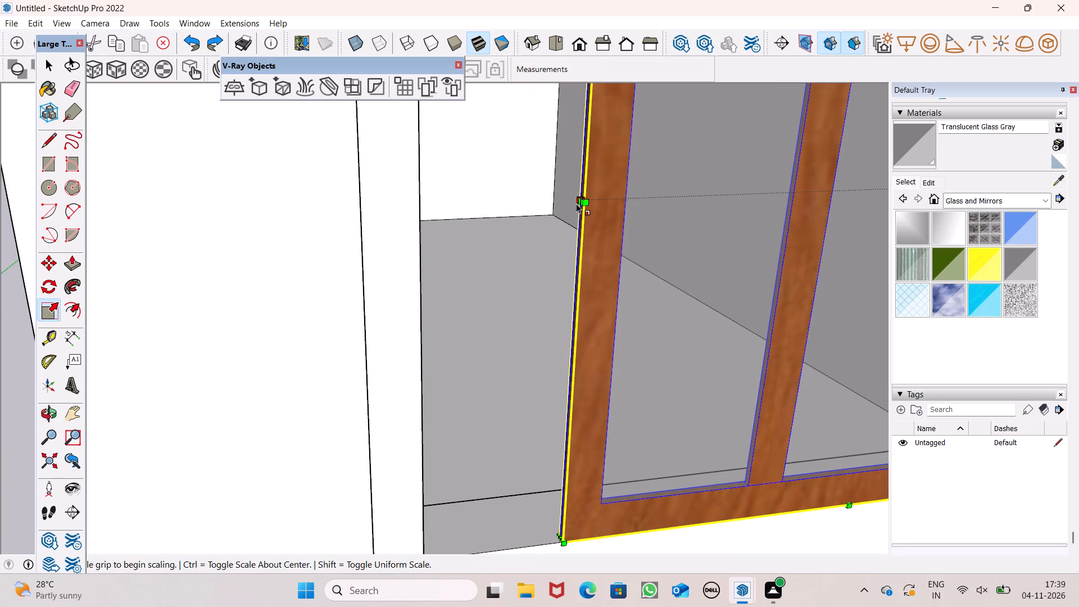
pyautogui.moveTo(579, 203); pyautogui.dragTo(436, 219)
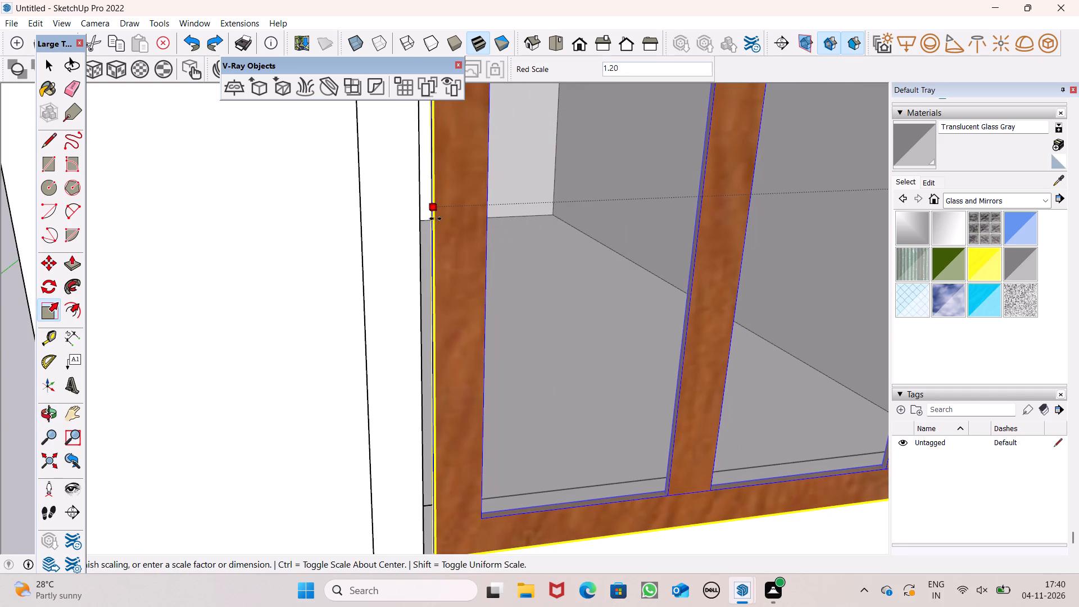
pyautogui.moveTo(436, 219); pyautogui.dragTo(415, 221)
pyautogui.scroll(-9, 469, 194)
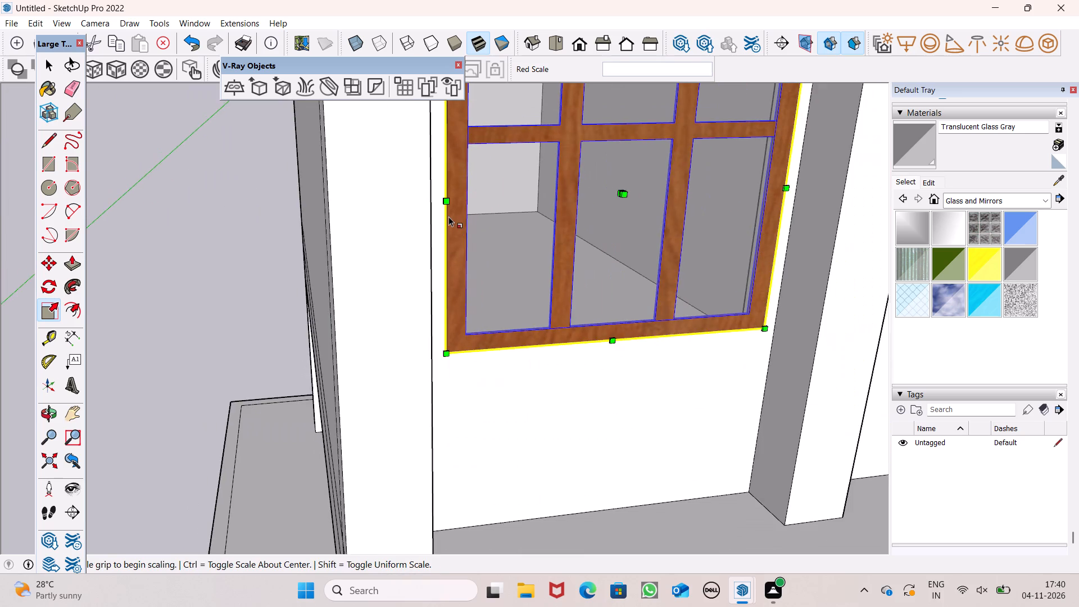
pyautogui.scroll(-11, 448, 216)
pyautogui.moveTo(622, 277); pyautogui.dragTo(521, 257, button='middle')
pyautogui.scroll(1, 524, 278)
pyautogui.scroll(-6, 556, 275)
pyautogui.scroll(1, 593, 262)
pyautogui.scroll(-4, 593, 267)
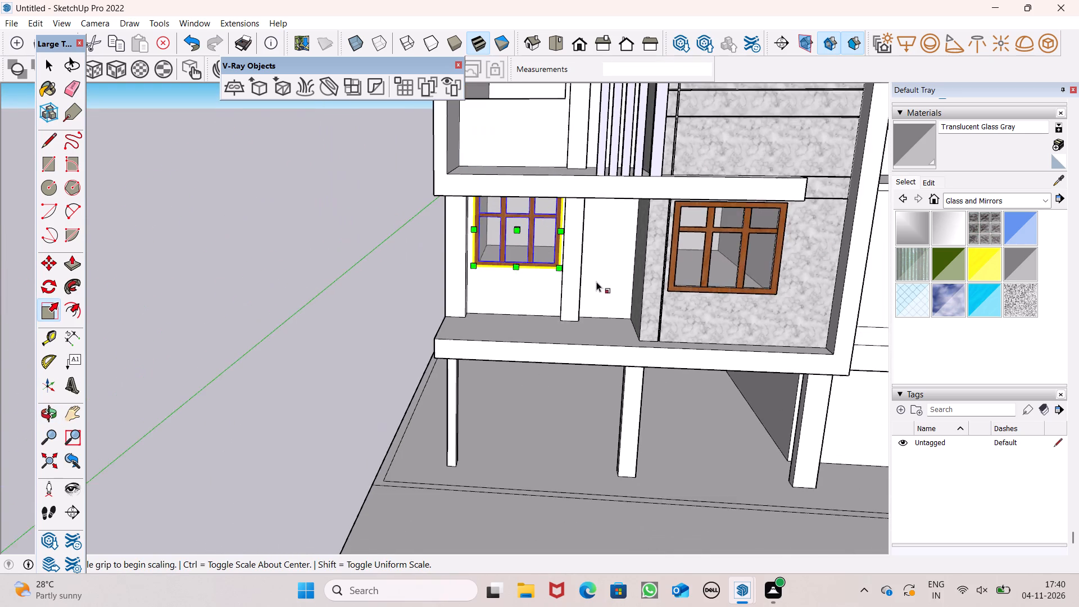
pyautogui.scroll(-6, 596, 282)
pyautogui.click(443, 257)
pyautogui.press('space')
pyautogui.click(443, 257)
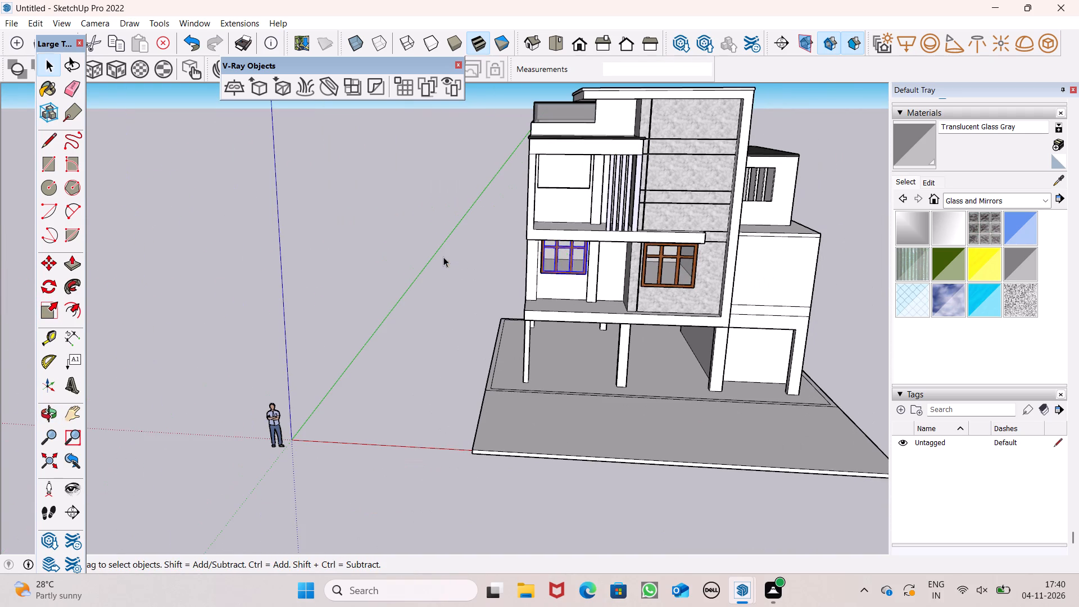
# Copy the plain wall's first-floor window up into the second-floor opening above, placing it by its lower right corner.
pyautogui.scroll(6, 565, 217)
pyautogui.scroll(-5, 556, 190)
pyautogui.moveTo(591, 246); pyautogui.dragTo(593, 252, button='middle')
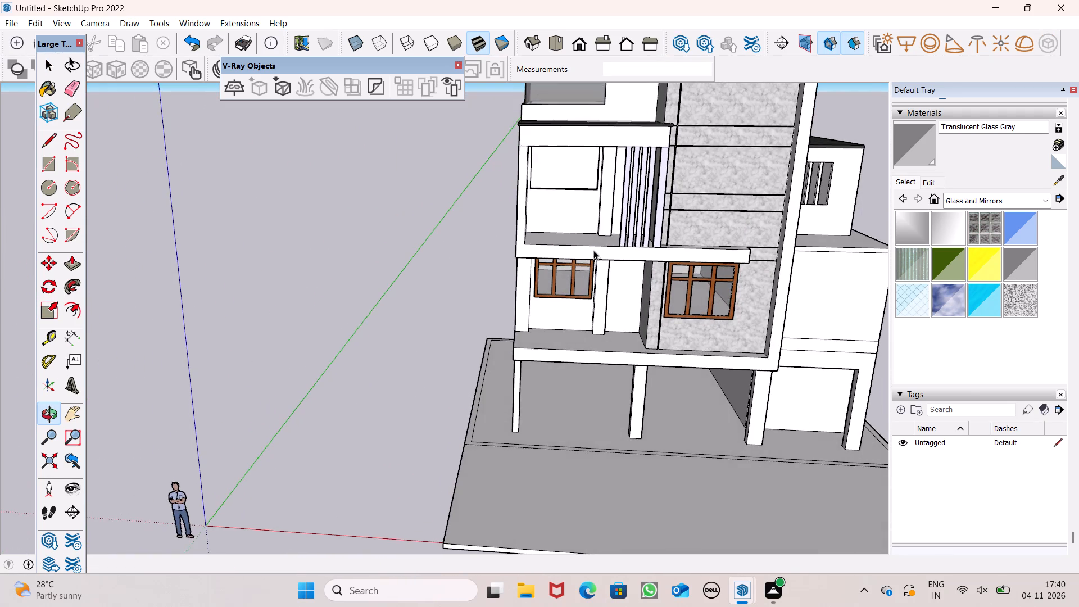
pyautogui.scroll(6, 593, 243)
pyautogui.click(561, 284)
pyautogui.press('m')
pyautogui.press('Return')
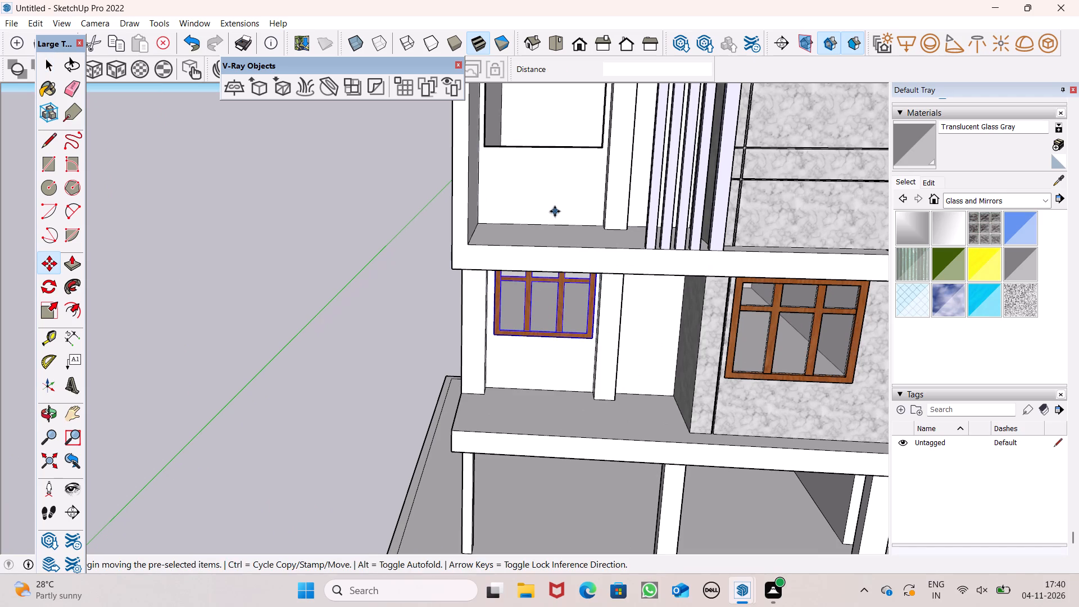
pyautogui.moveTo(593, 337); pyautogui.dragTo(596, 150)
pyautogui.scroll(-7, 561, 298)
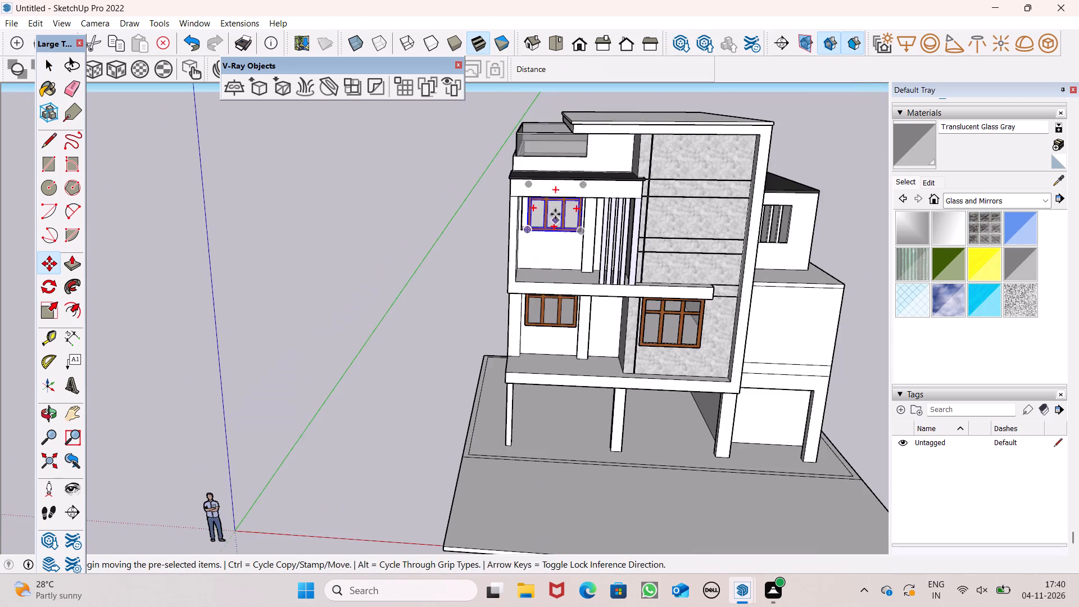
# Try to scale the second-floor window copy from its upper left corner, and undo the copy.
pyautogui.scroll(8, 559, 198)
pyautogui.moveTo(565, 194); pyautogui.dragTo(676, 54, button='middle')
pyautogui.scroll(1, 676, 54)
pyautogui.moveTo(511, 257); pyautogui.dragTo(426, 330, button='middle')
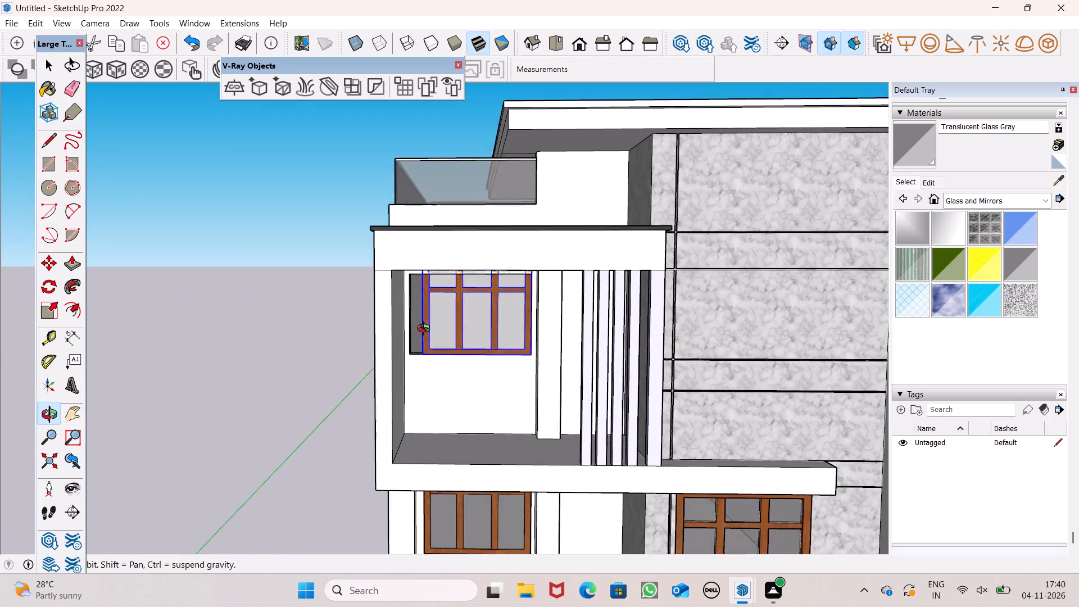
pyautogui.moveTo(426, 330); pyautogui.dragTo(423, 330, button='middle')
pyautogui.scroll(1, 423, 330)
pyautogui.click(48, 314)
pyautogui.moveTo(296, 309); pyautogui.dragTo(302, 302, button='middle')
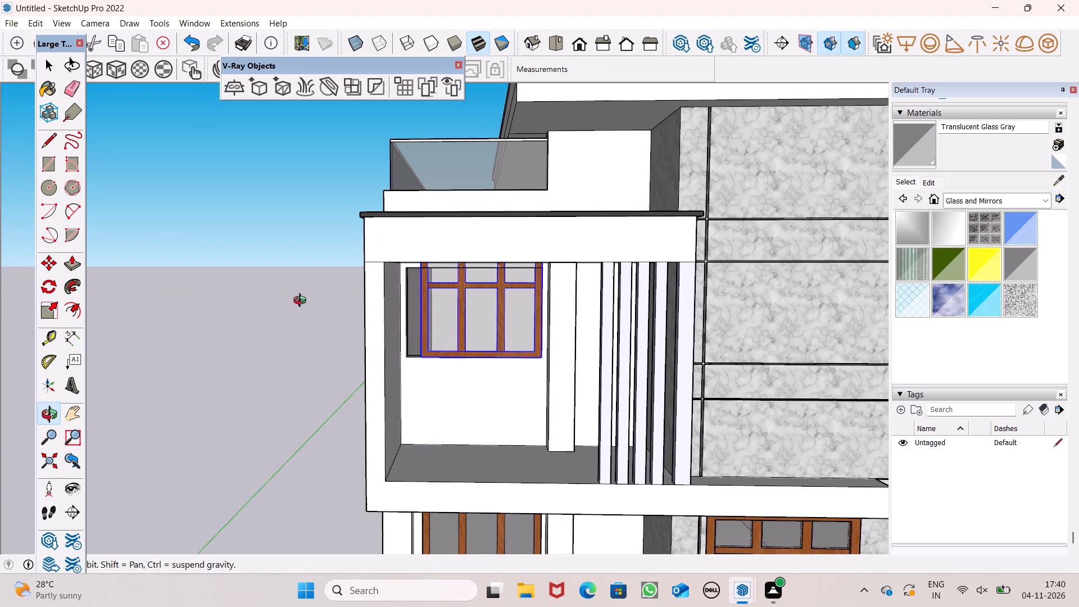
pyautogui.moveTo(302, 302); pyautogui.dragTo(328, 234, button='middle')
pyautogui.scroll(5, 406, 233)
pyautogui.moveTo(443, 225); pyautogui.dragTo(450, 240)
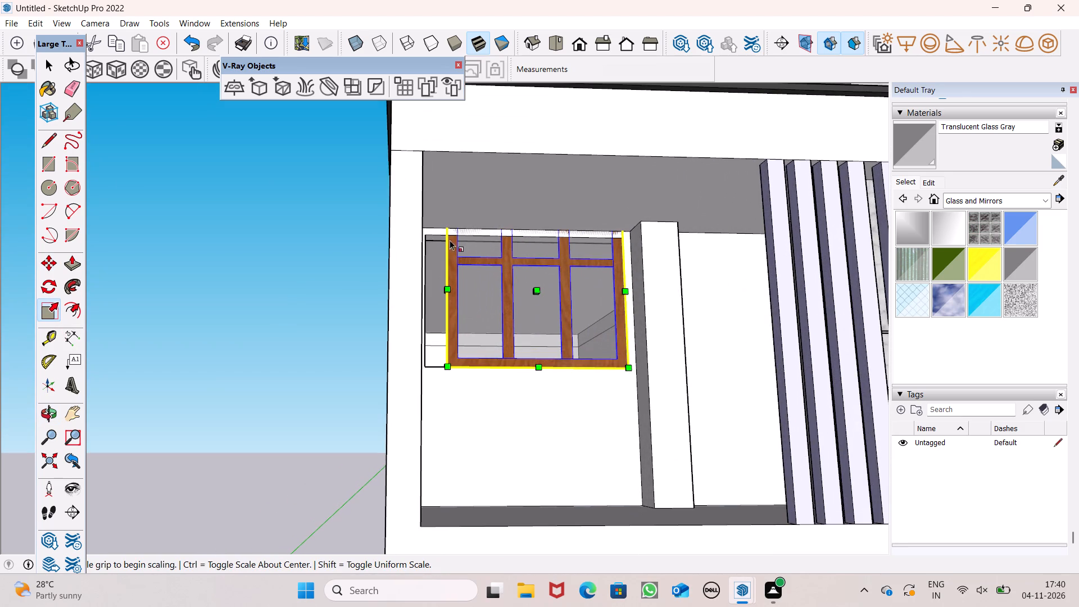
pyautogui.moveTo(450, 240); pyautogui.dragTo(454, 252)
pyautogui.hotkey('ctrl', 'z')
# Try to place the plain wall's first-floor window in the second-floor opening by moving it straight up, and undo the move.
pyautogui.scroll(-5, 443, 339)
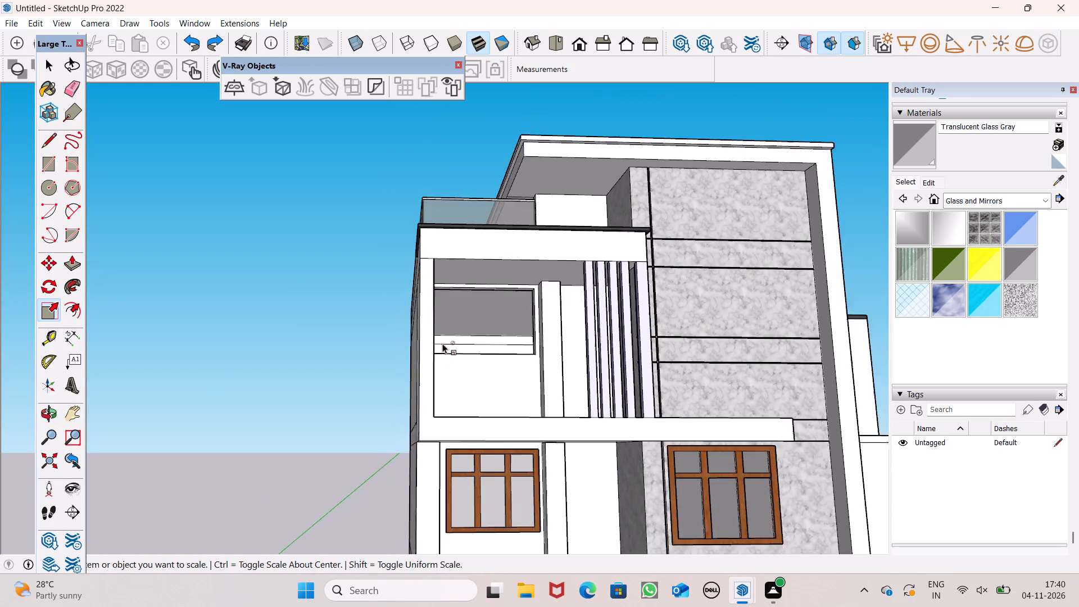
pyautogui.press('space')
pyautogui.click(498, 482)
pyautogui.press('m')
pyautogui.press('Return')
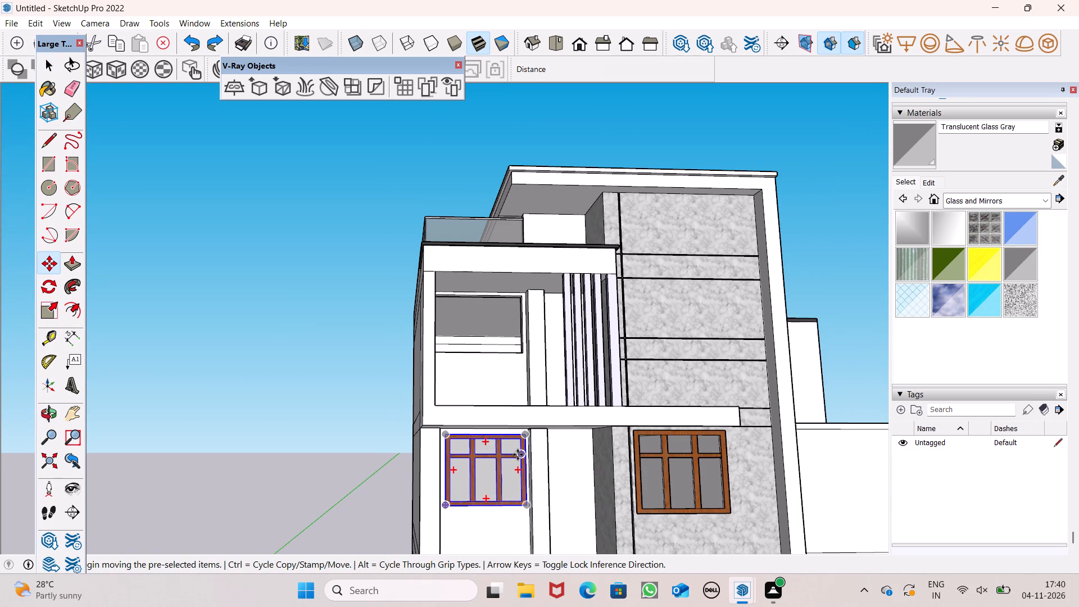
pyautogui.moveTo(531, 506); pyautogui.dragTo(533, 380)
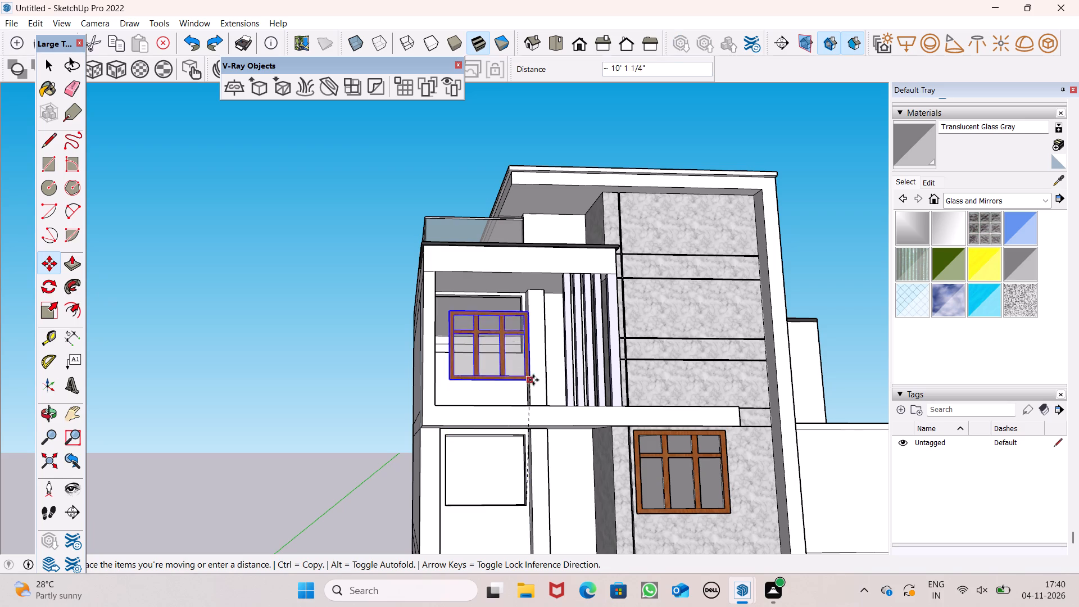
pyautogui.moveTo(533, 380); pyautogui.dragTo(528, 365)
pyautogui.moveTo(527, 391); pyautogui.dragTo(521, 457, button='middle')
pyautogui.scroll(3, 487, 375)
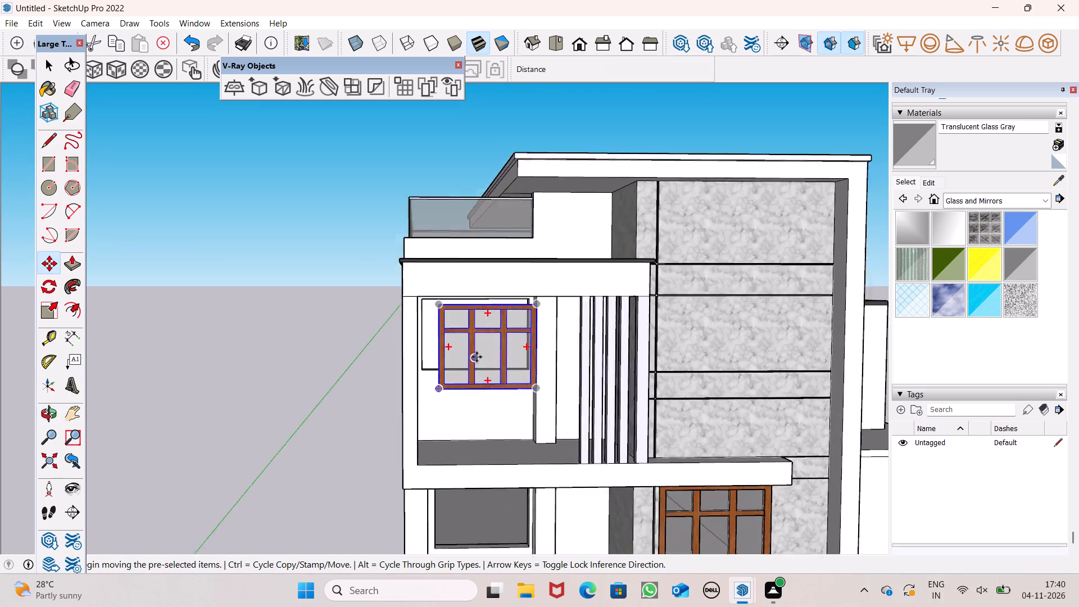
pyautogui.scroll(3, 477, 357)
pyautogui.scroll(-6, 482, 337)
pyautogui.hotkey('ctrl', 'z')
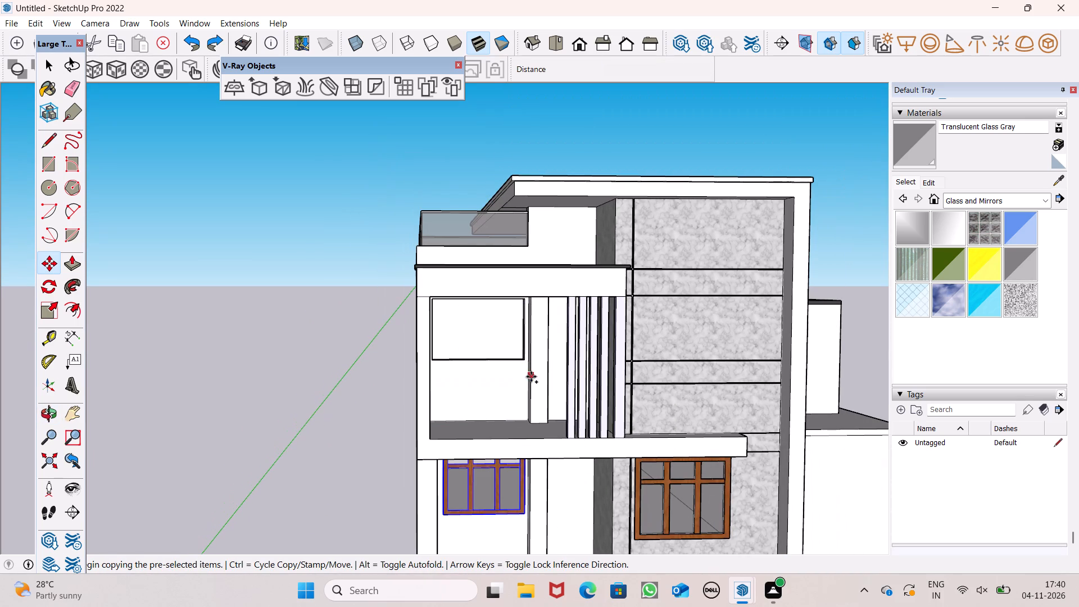
# Copy the plain wall's first-floor window straight up about 8' toward the second-floor opening.
pyautogui.moveTo(523, 517); pyautogui.dragTo(516, 412)
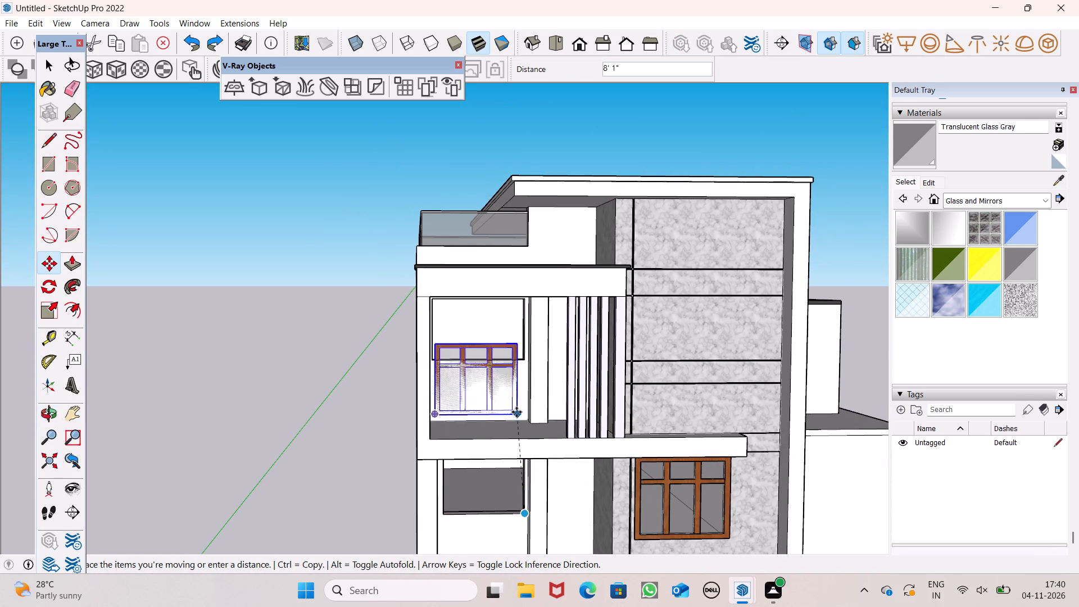
pyautogui.moveTo(516, 412); pyautogui.dragTo(518, 411)
pyautogui.press('space')
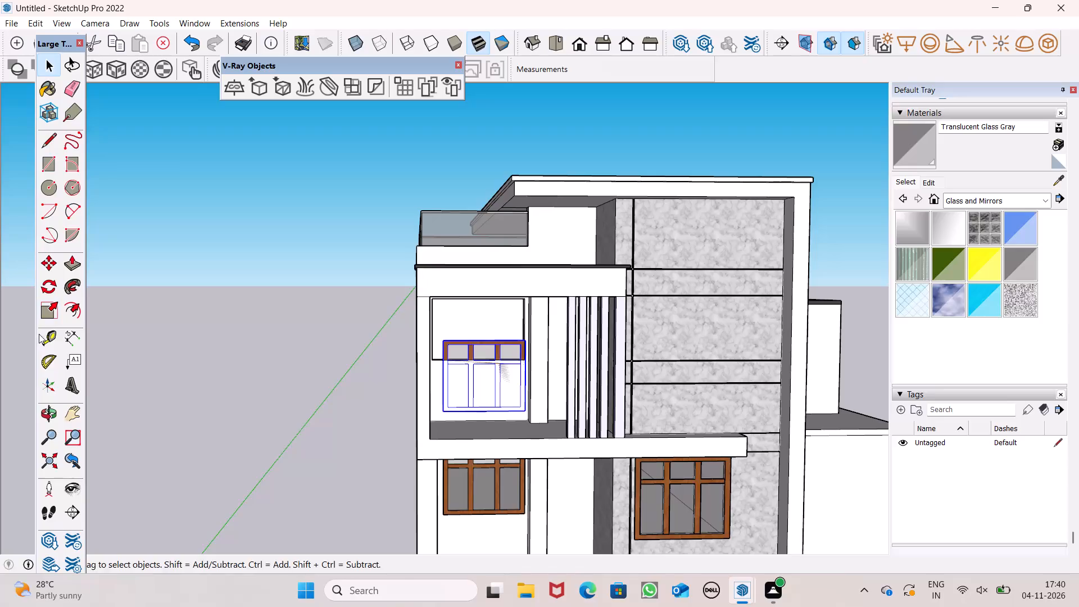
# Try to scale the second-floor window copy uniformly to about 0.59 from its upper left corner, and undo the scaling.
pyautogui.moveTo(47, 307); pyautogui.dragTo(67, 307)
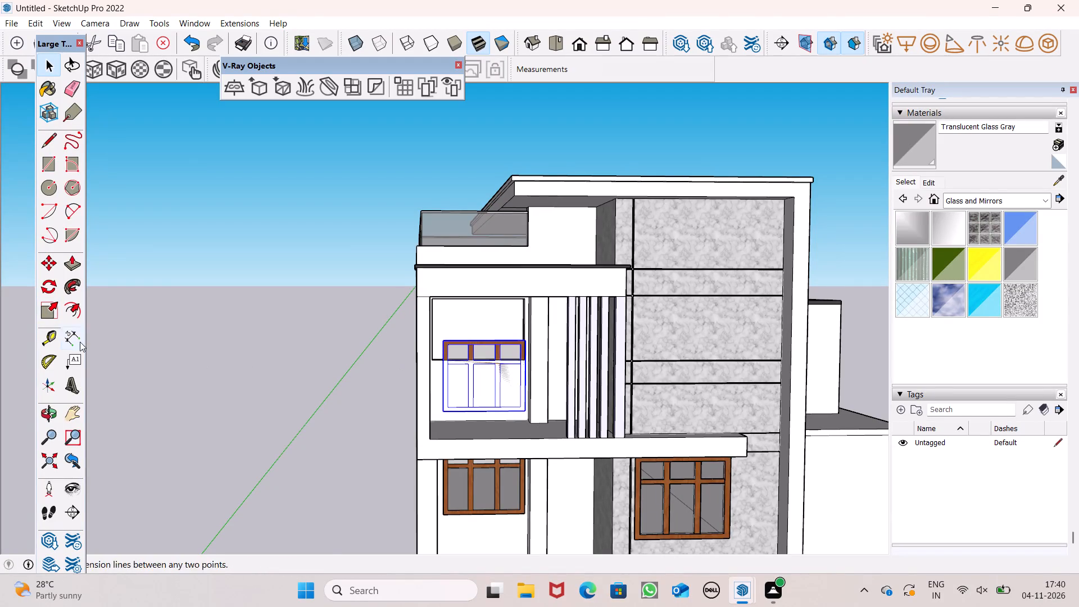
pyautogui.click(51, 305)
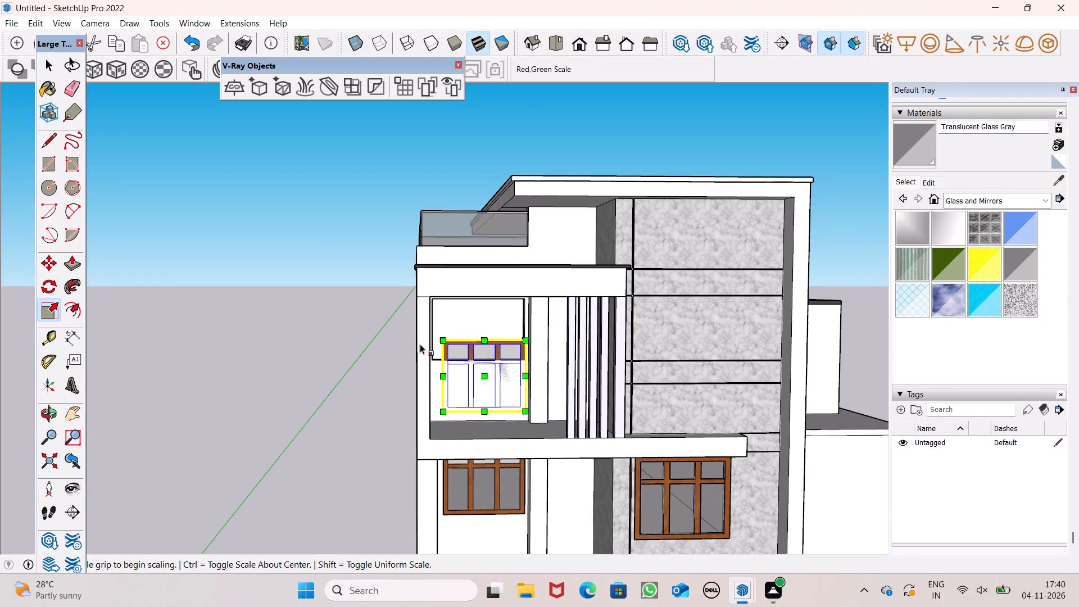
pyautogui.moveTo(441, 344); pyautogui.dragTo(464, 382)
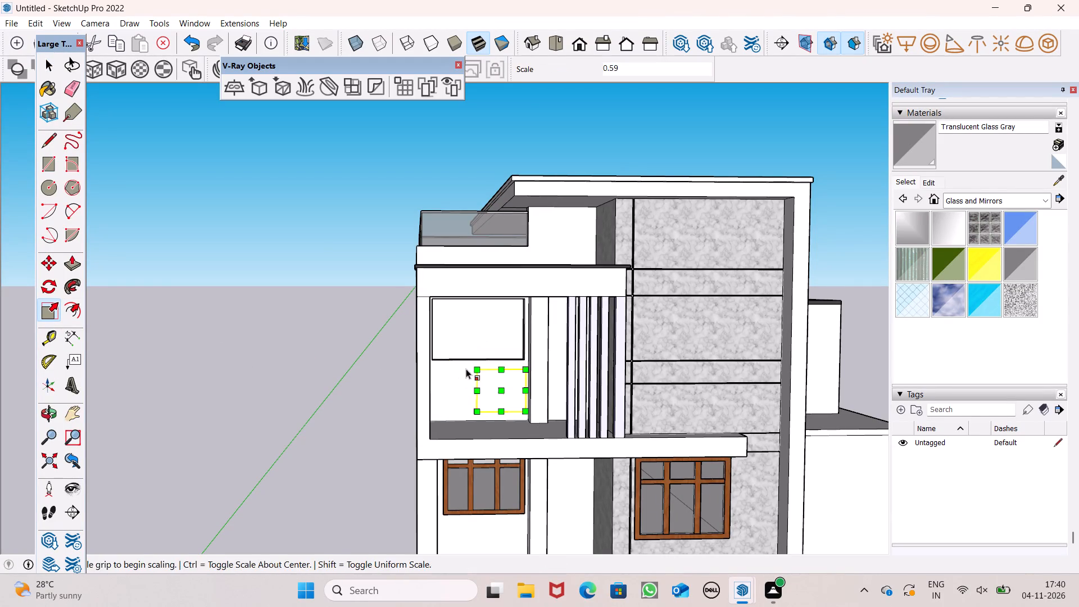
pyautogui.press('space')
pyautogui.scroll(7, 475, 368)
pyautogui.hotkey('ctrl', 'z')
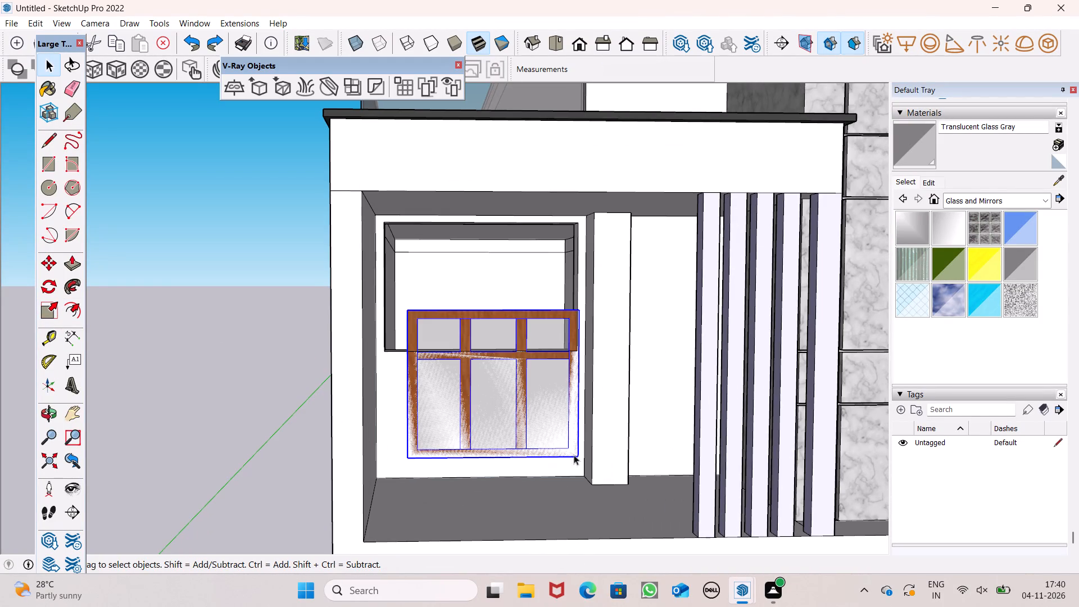
# Scale the second-floor window copy down uniformly to roughly 0.6 from its lower right corner.
pyautogui.click(52, 307)
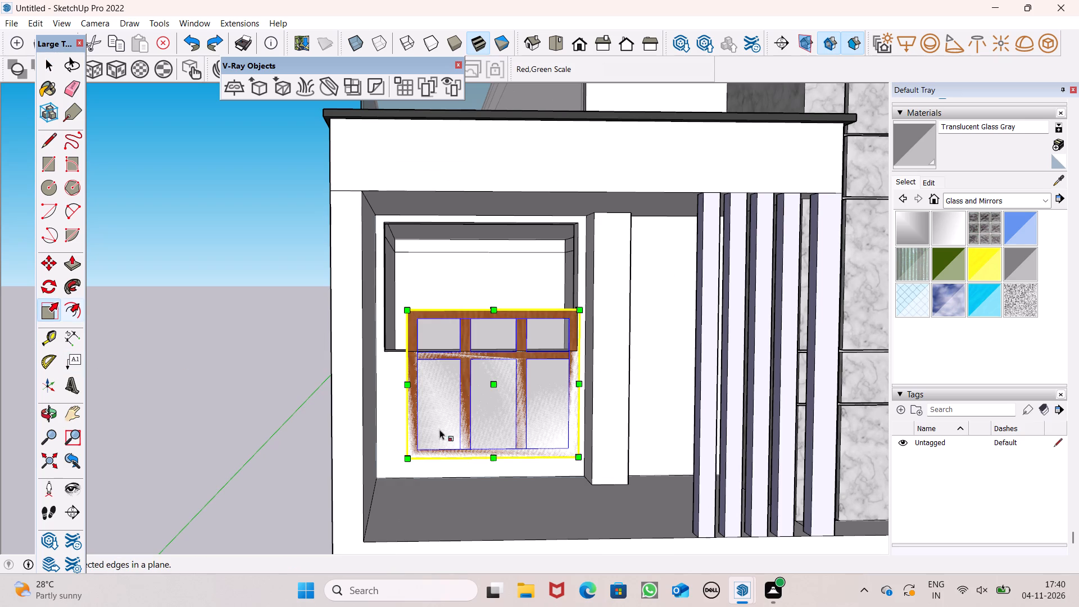
pyautogui.moveTo(577, 453); pyautogui.dragTo(538, 373)
pyautogui.press('space')
# Move the shrunken window copy so its lower right corner meets the second-floor opening's lower right corner.
pyautogui.click(489, 331)
pyautogui.press('m')
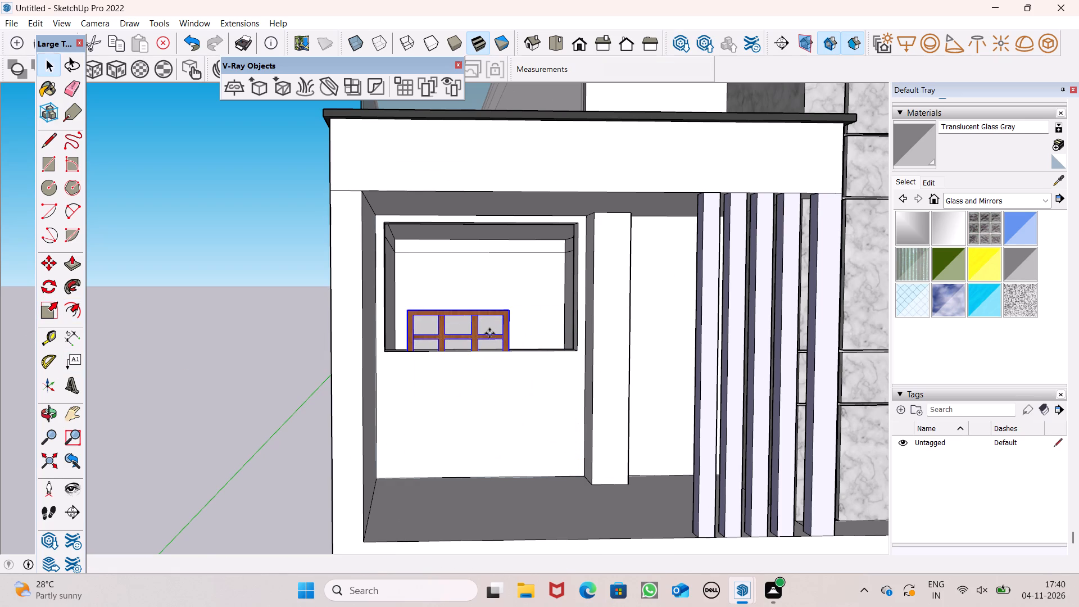
pyautogui.press('Return')
pyautogui.moveTo(509, 397); pyautogui.dragTo(574, 348)
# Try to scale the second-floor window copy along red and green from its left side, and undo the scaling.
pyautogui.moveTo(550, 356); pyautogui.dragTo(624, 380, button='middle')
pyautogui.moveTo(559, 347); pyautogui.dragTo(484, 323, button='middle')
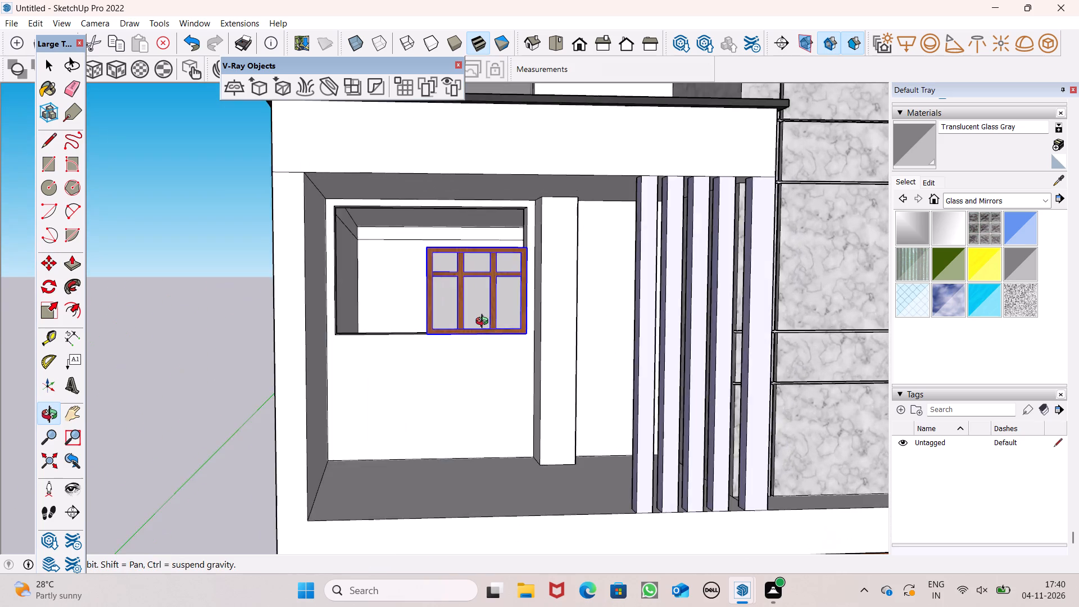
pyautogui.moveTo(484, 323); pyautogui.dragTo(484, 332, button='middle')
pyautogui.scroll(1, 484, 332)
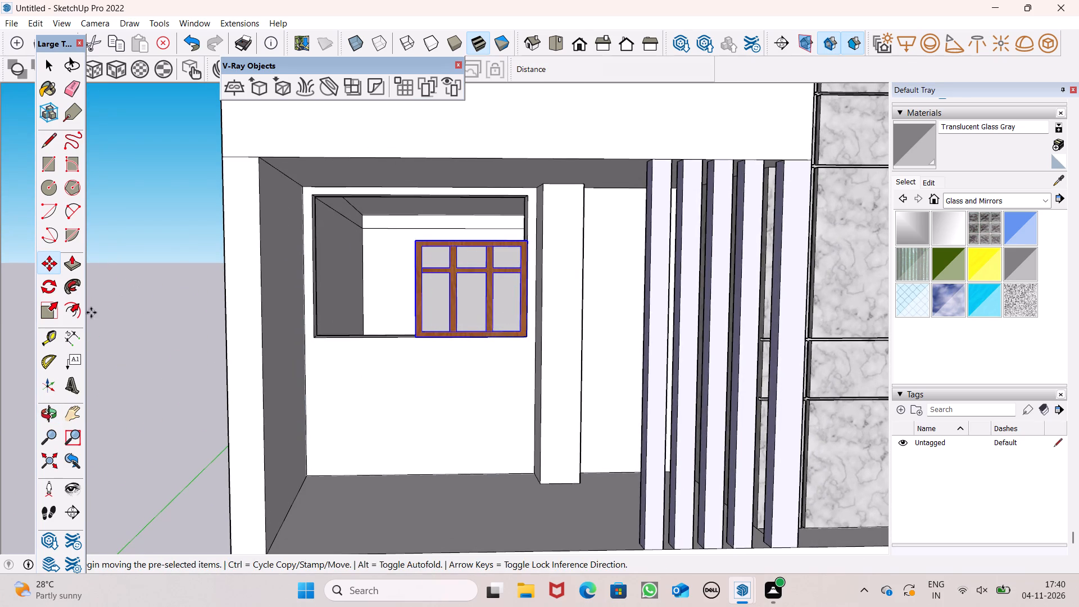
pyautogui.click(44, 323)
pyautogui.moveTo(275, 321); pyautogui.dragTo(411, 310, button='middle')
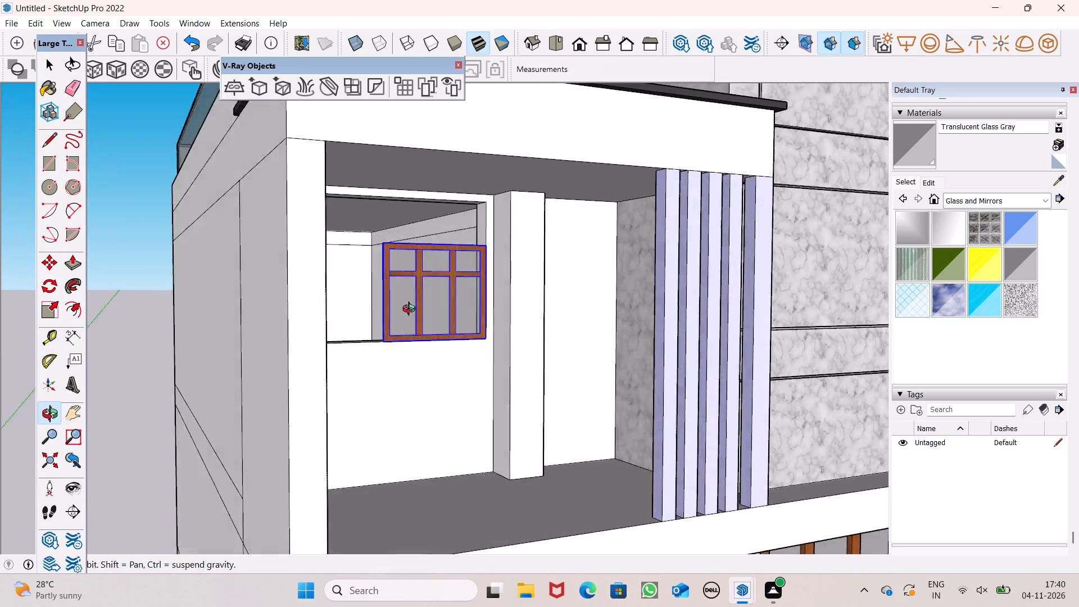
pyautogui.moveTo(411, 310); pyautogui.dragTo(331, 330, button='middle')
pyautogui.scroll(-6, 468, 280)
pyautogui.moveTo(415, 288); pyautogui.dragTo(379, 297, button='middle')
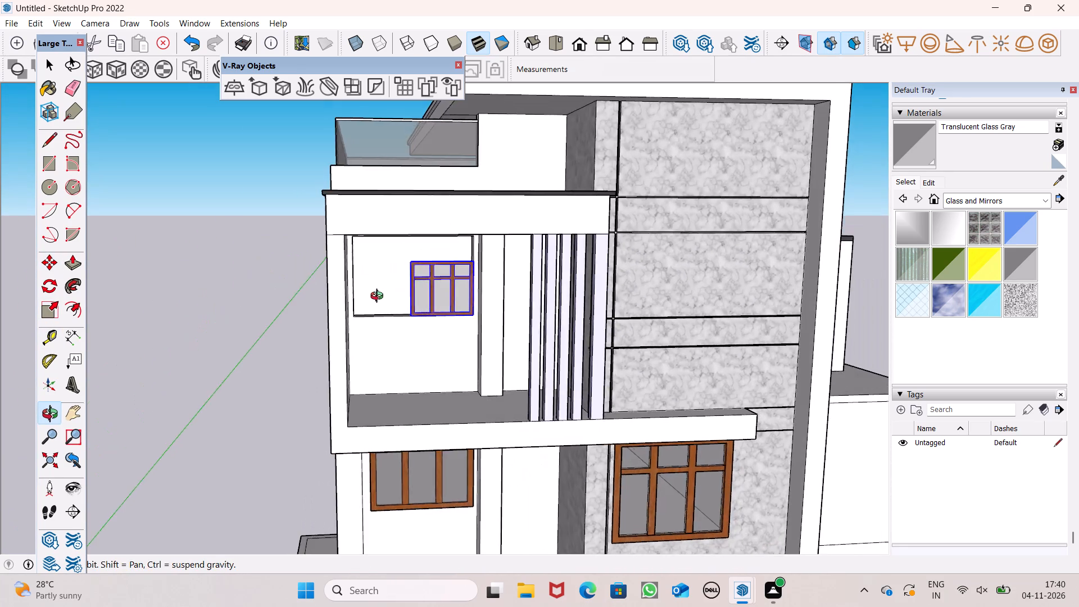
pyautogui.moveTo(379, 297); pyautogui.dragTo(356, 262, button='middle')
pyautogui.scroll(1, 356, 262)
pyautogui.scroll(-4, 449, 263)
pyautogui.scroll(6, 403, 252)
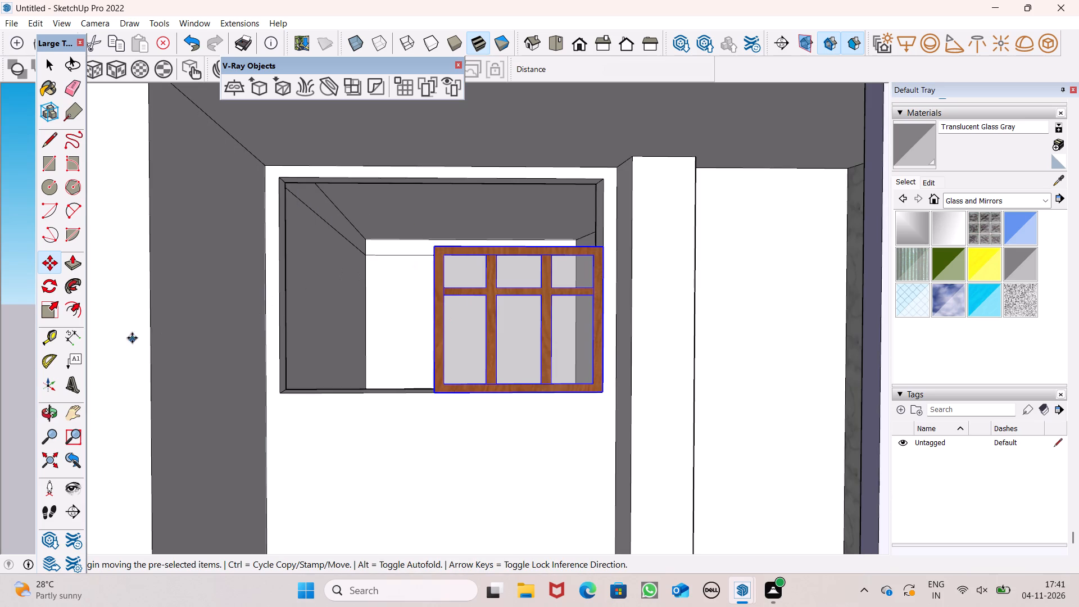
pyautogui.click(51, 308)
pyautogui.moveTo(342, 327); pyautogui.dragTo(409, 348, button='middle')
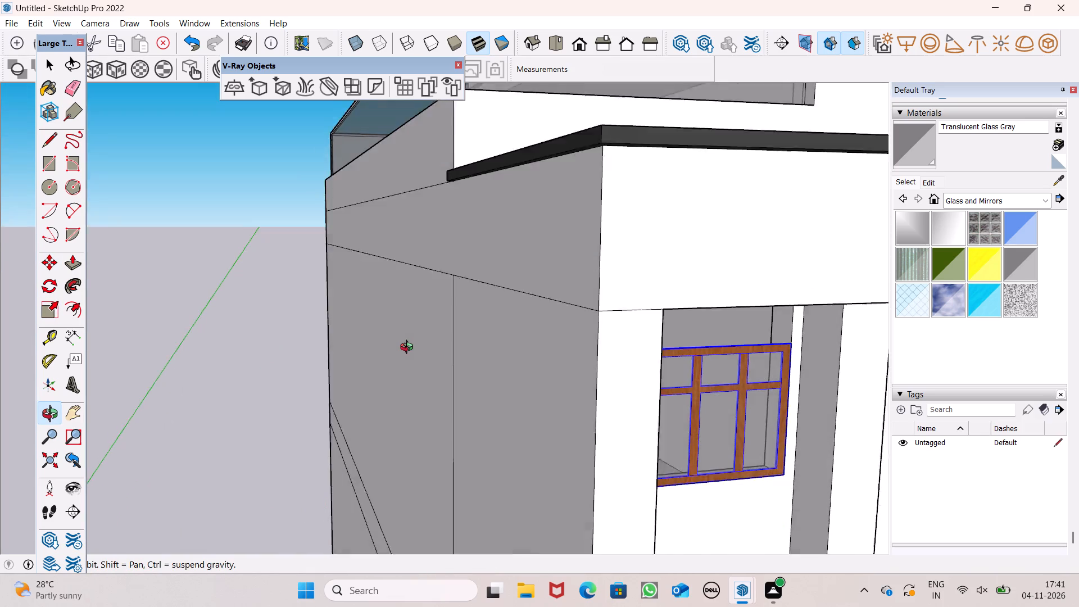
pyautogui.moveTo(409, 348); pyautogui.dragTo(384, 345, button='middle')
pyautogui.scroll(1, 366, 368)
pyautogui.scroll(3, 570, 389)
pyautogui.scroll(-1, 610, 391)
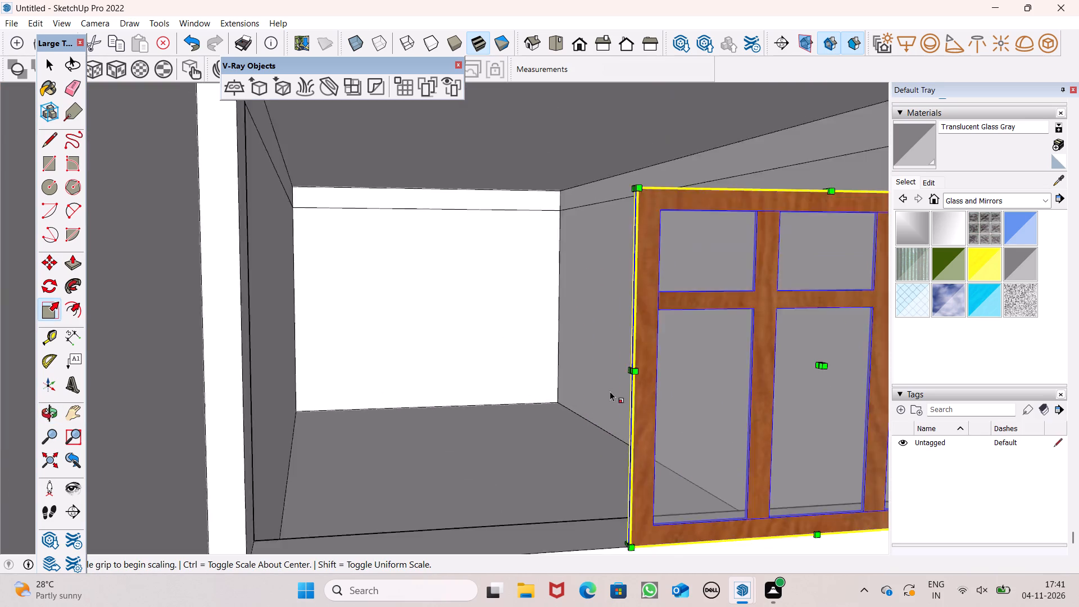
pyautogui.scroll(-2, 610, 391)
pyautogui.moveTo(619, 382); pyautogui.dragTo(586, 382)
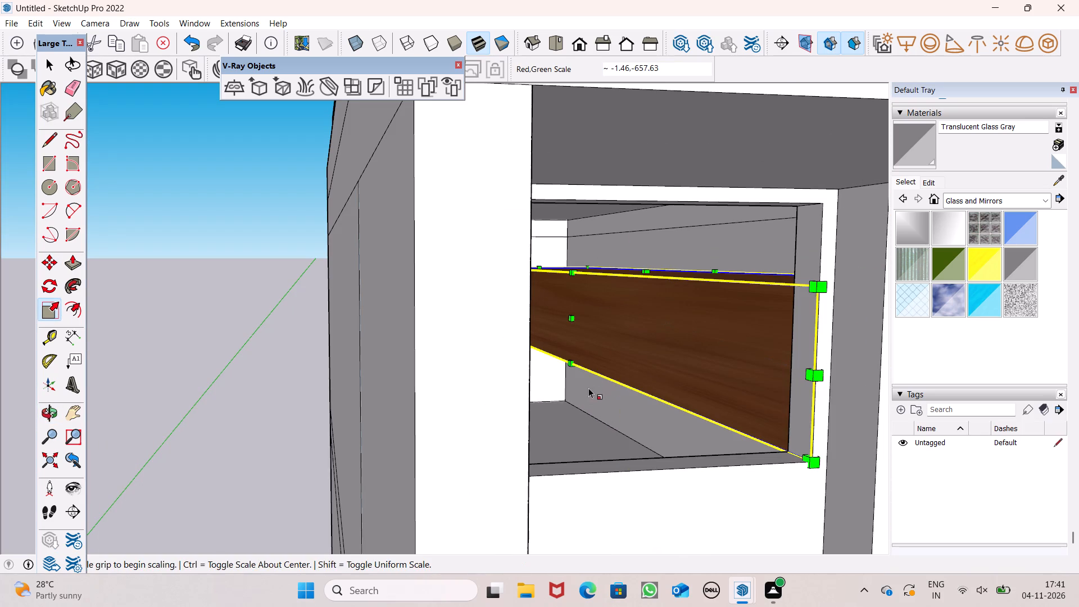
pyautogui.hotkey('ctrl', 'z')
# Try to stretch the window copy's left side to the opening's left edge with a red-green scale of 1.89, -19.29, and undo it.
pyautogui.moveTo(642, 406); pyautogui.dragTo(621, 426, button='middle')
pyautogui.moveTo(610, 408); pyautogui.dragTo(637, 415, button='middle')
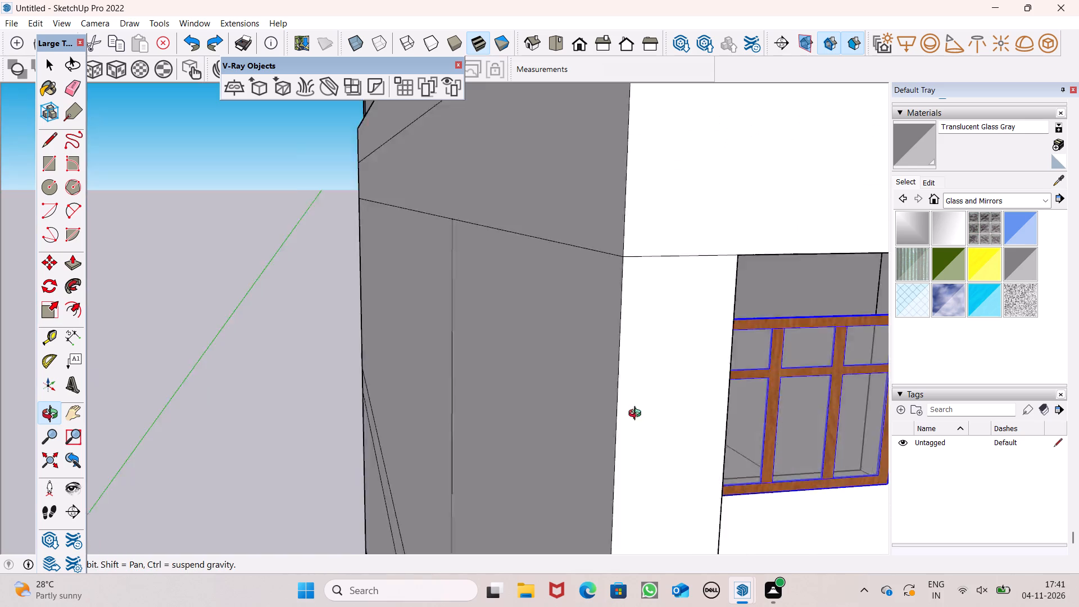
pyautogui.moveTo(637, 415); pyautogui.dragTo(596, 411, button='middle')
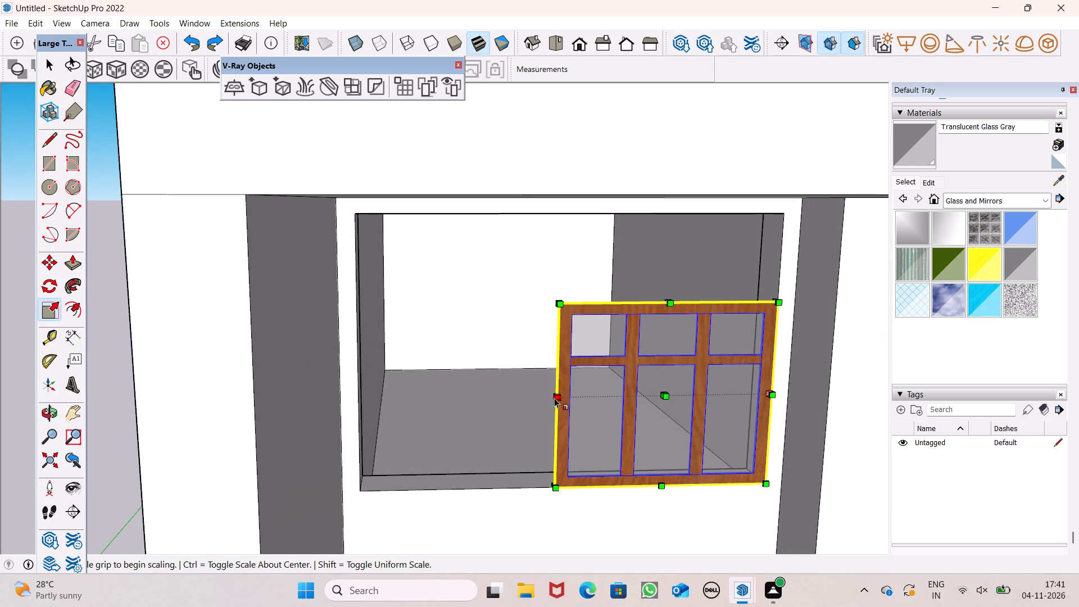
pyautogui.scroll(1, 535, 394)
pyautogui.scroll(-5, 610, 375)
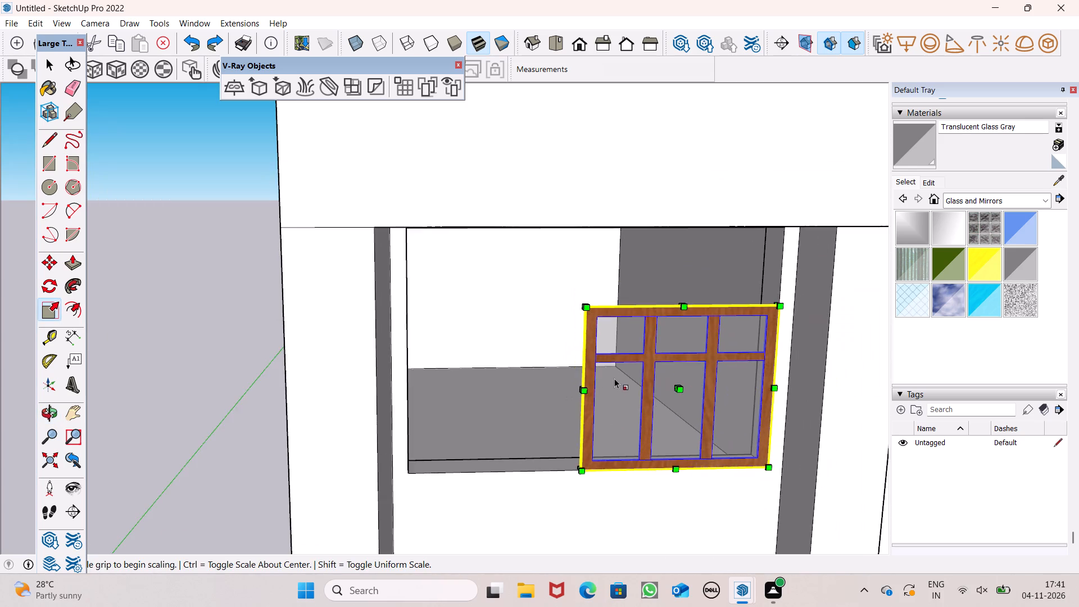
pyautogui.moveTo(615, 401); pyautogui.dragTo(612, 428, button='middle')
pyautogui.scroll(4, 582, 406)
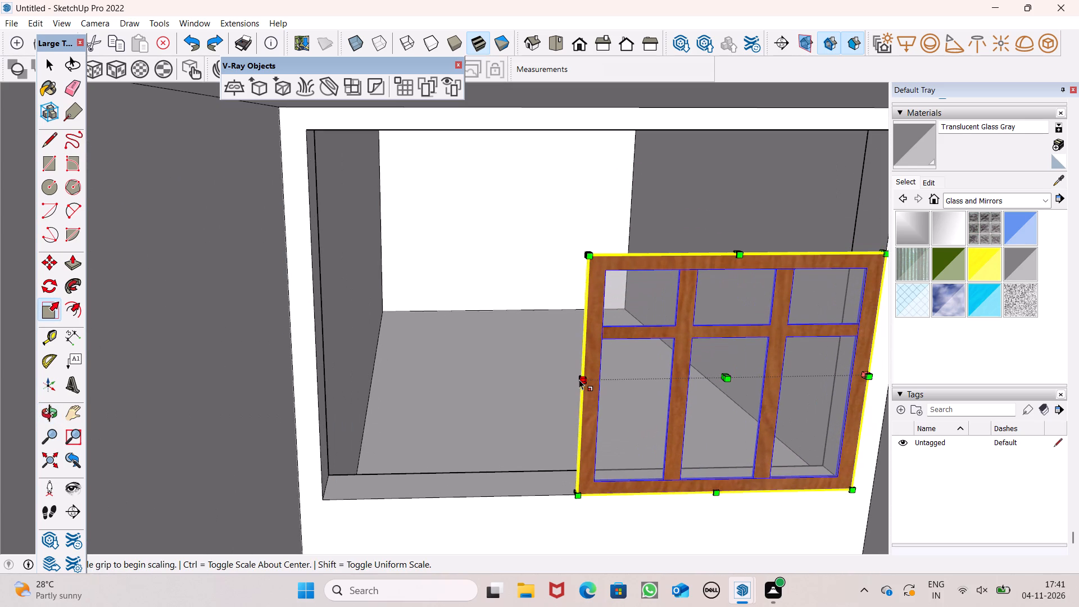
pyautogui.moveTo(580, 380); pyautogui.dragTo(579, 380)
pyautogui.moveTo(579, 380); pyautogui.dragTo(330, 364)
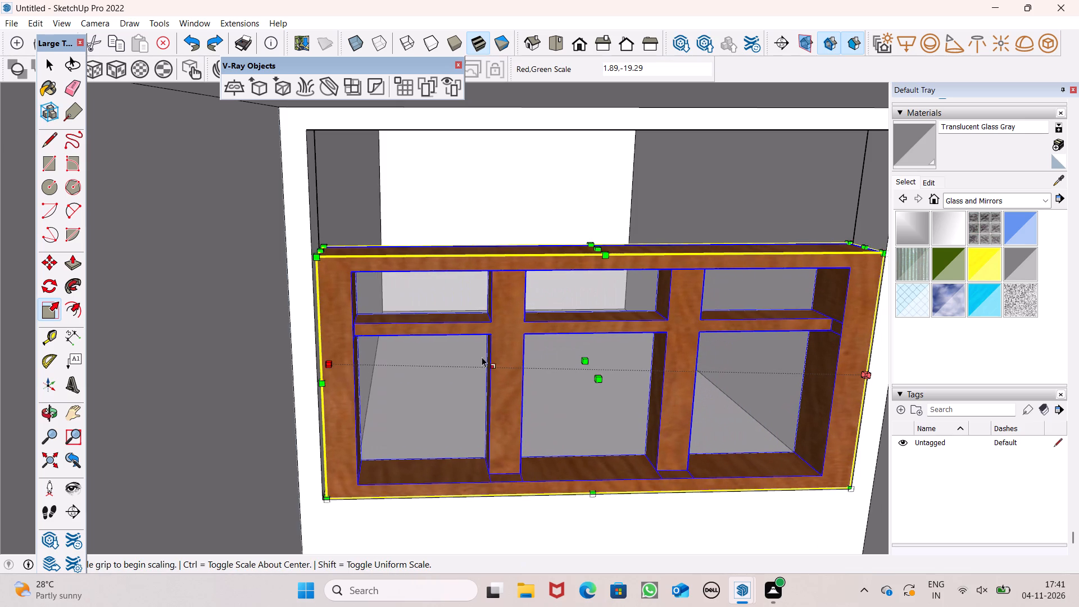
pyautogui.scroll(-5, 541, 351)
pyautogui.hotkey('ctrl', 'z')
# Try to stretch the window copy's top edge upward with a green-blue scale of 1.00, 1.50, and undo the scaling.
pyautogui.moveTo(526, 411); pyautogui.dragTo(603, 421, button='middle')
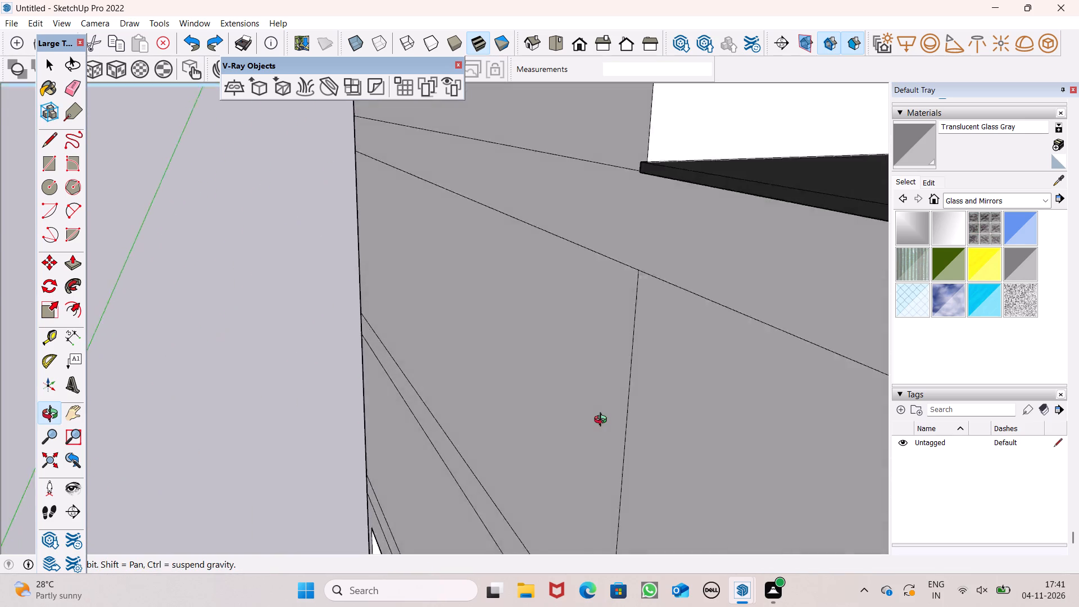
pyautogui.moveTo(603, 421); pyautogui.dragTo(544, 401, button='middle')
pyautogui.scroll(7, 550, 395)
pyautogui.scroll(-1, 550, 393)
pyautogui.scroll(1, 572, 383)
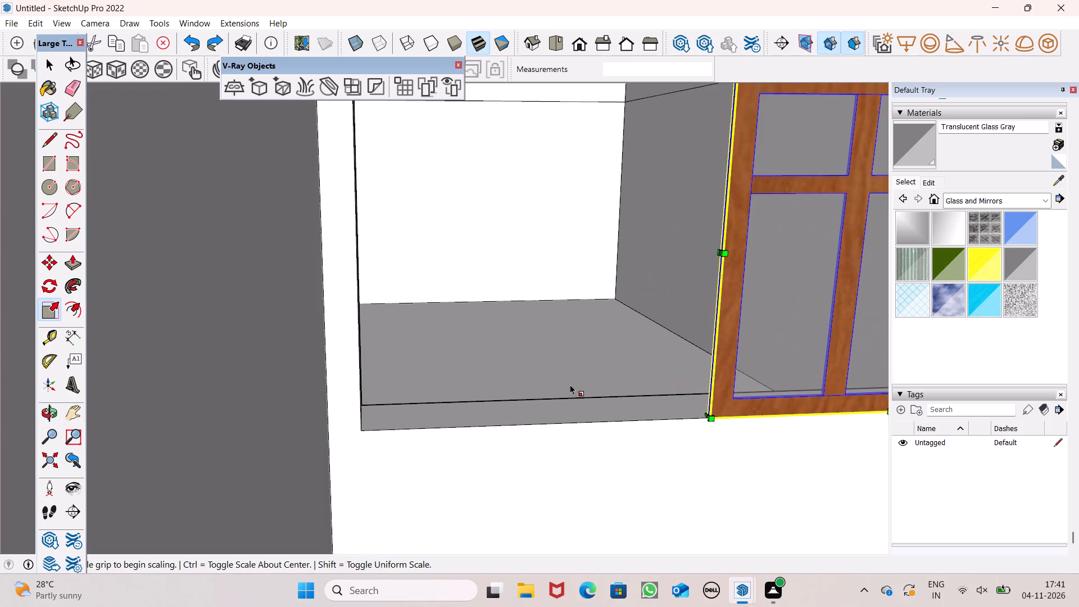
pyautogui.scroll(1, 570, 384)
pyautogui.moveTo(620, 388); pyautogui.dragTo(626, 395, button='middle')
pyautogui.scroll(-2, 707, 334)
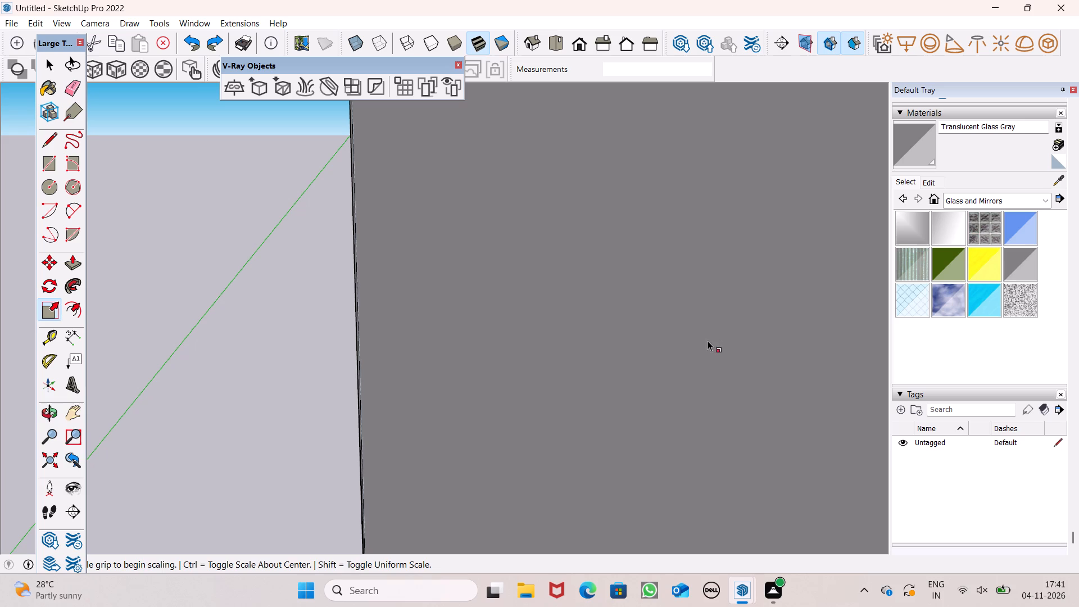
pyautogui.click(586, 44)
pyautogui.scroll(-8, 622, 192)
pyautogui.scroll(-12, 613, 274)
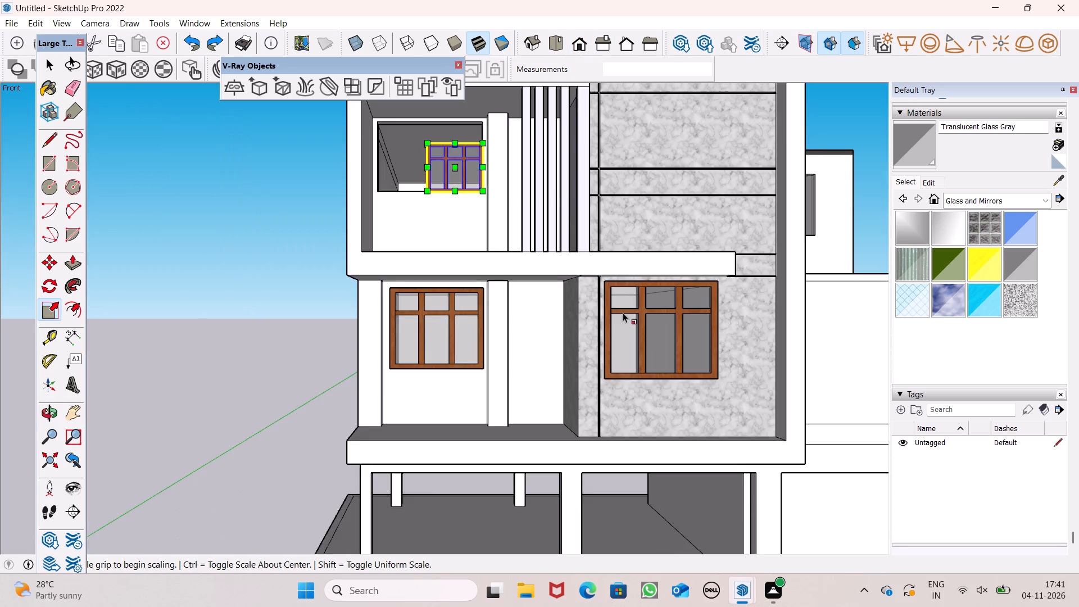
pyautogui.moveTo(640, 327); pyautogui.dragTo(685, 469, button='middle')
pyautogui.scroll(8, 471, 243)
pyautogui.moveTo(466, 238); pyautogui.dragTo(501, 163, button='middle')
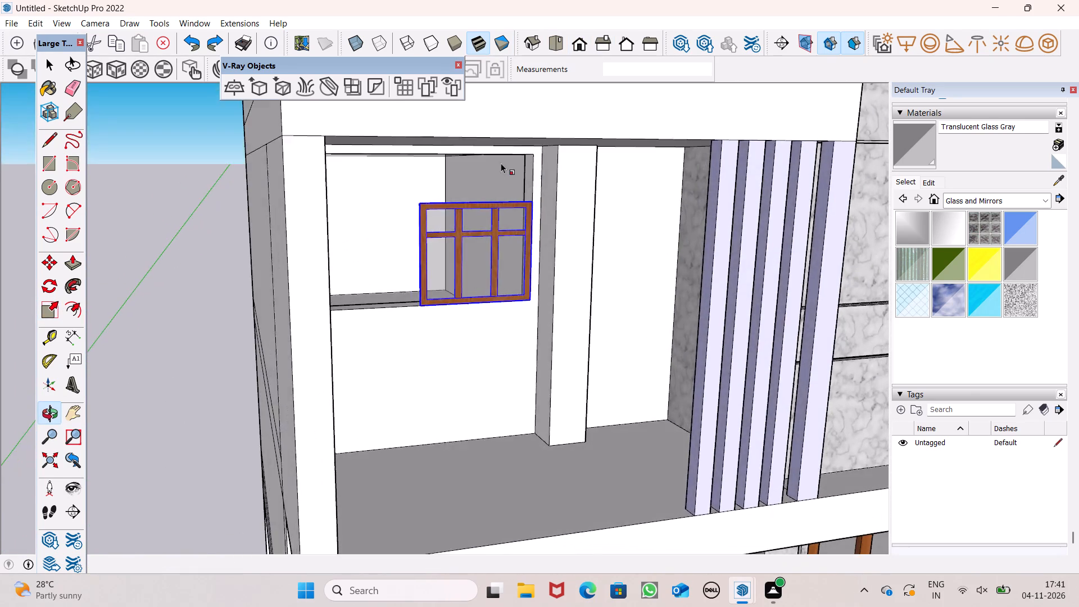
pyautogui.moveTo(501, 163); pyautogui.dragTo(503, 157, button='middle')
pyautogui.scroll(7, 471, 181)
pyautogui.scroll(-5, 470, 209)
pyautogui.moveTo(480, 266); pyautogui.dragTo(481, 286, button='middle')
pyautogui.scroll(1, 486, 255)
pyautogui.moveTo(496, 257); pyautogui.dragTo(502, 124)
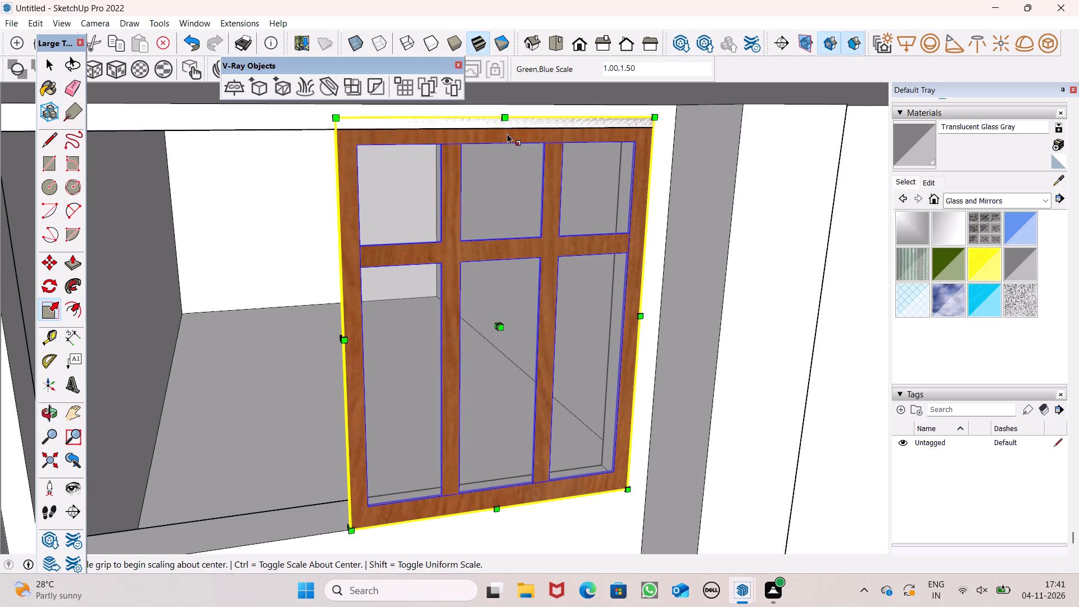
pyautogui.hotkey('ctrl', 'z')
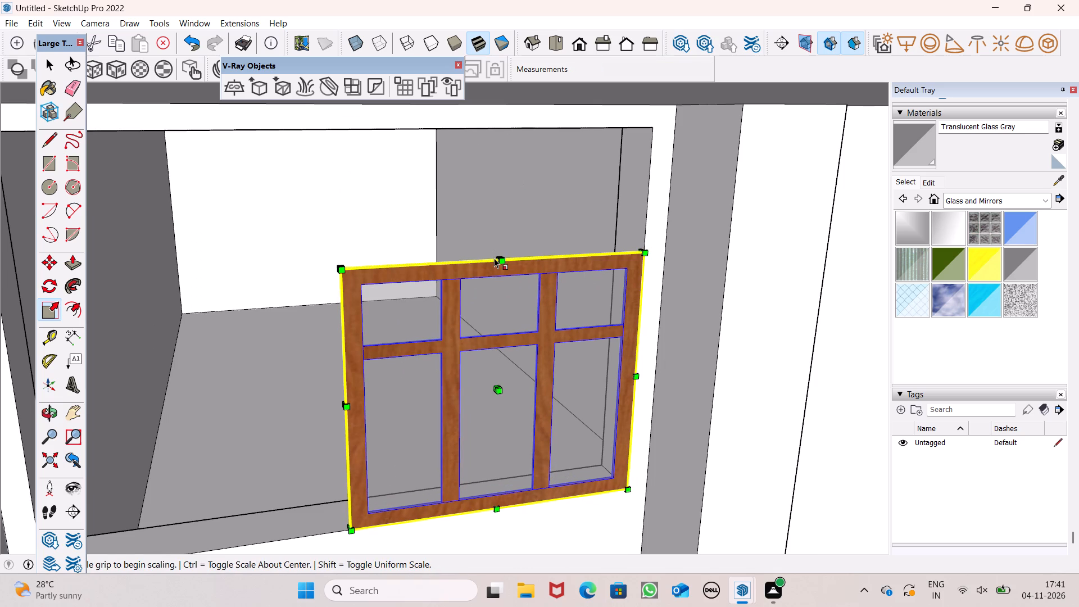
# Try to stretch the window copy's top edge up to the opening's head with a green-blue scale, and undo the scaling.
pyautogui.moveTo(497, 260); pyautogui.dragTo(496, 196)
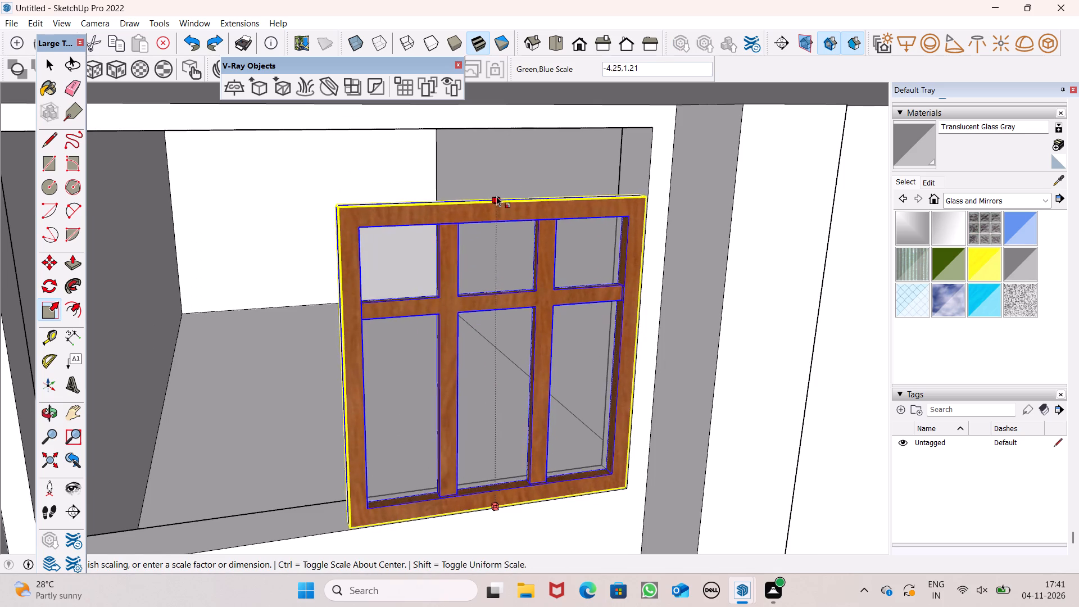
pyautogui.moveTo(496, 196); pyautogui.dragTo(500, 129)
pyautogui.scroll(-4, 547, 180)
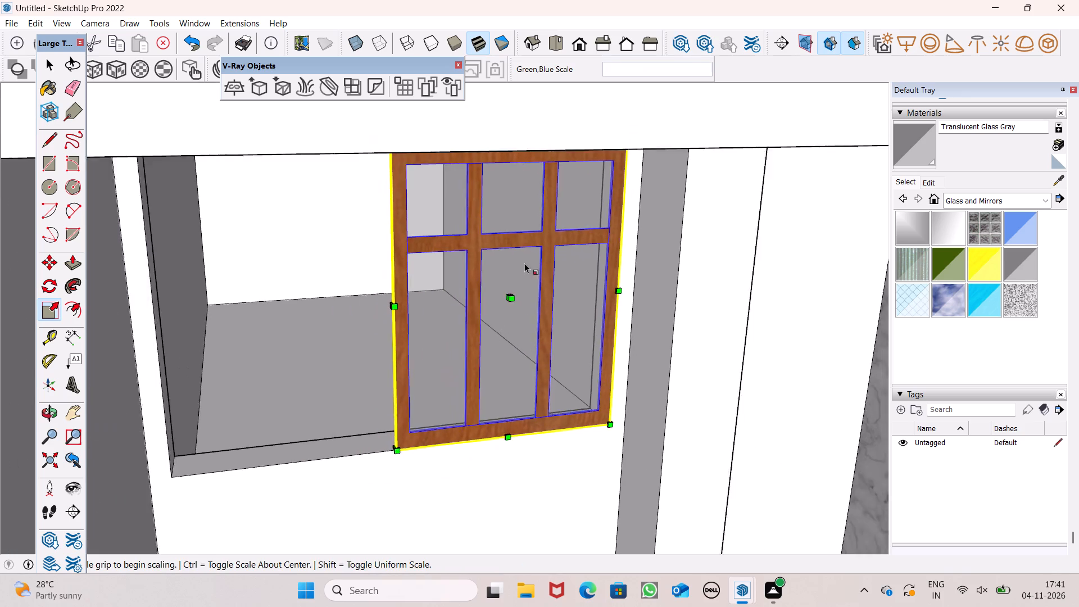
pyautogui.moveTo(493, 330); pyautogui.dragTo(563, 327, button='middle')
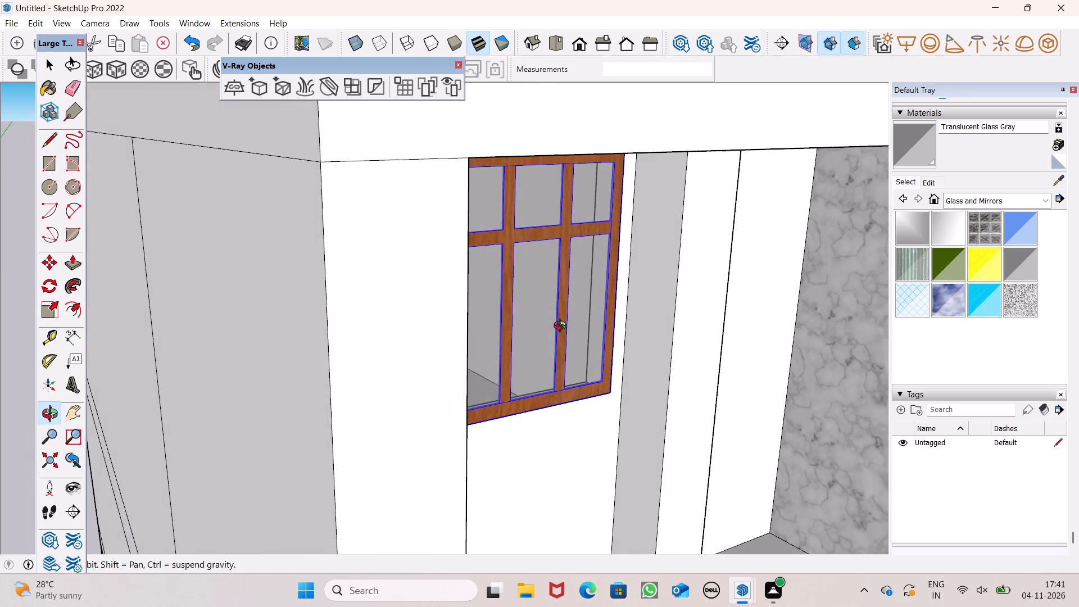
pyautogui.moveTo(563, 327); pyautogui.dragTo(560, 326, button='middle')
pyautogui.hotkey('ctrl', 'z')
# Thicken the second-floor window copy by scaling its depth along the green axis by -6.19.
pyautogui.keyDown('ctrl'); pyautogui.middleClick(560, 326); pyautogui.keyUp('ctrl')
pyautogui.scroll(2, 513, 223)
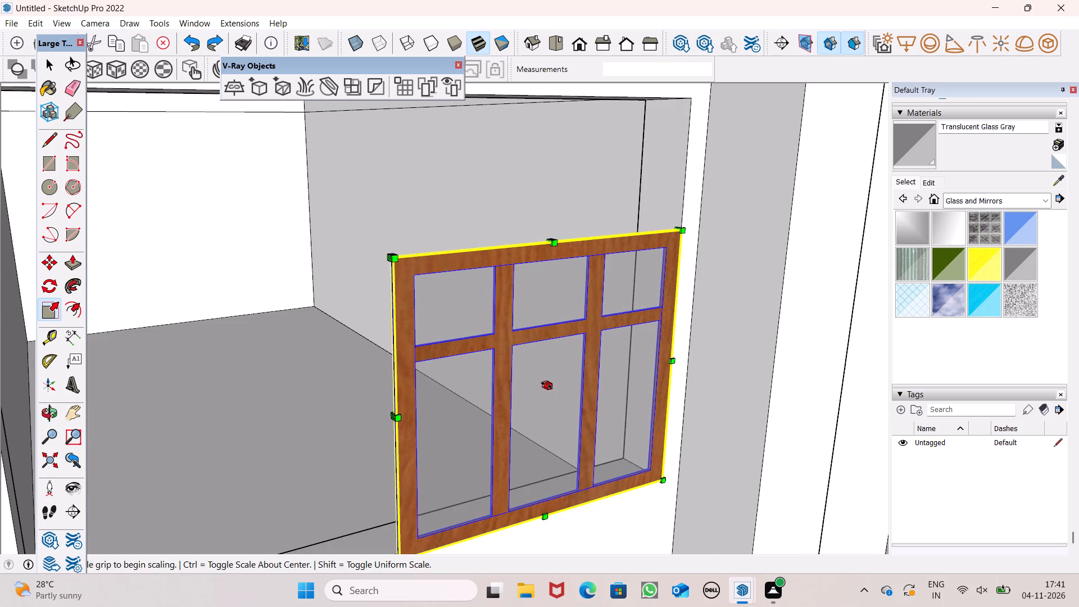
pyautogui.moveTo(546, 384); pyautogui.dragTo(536, 375)
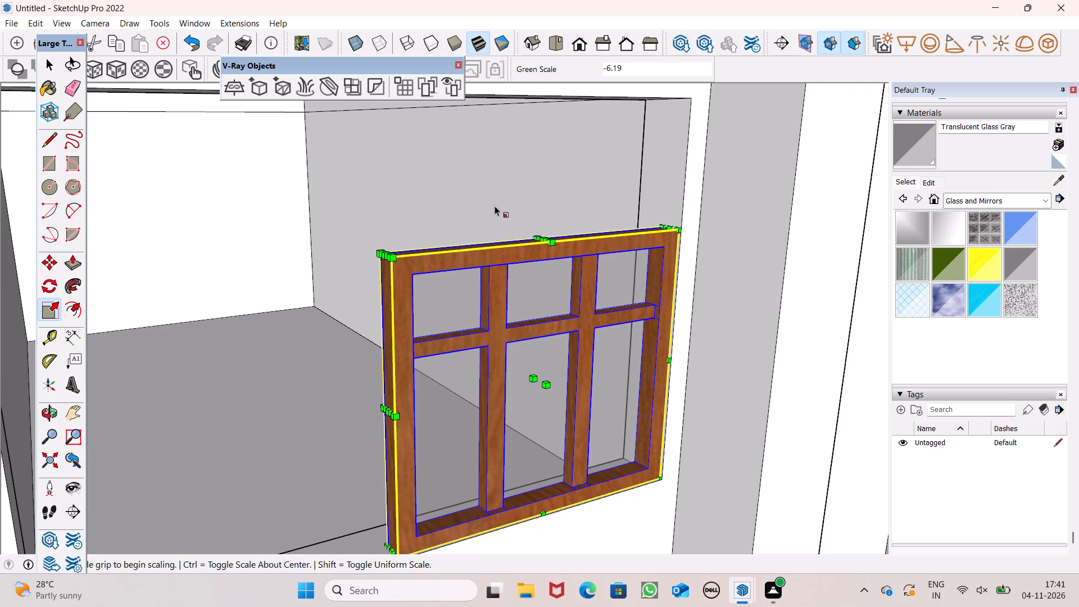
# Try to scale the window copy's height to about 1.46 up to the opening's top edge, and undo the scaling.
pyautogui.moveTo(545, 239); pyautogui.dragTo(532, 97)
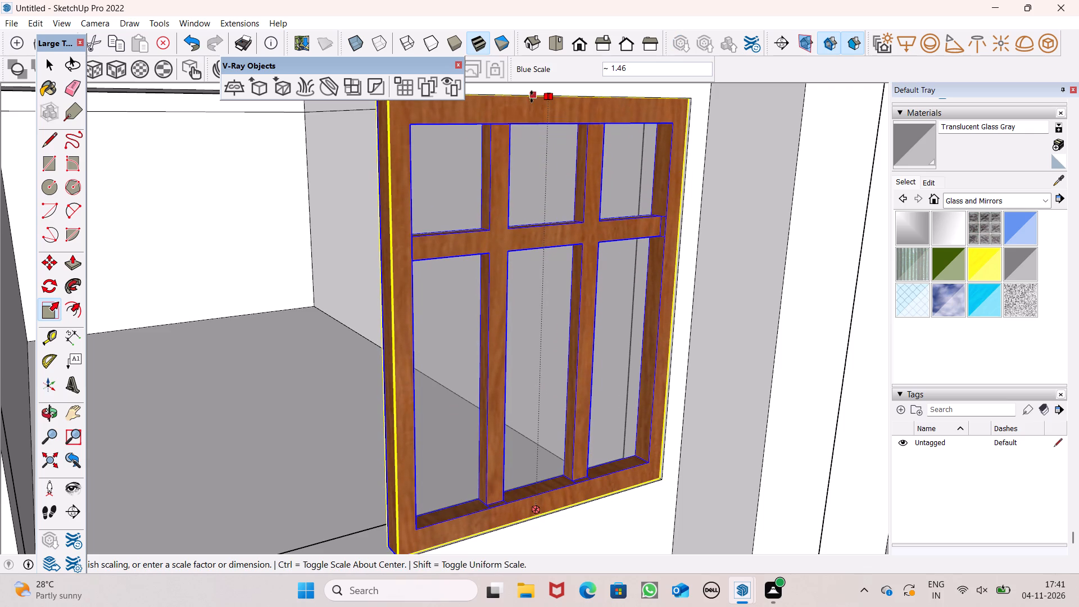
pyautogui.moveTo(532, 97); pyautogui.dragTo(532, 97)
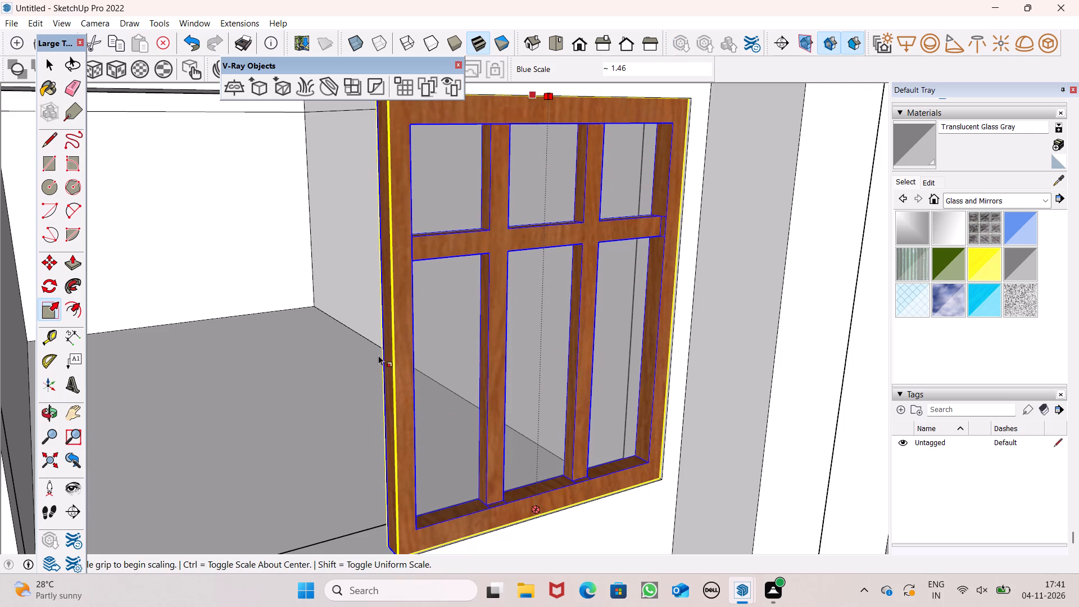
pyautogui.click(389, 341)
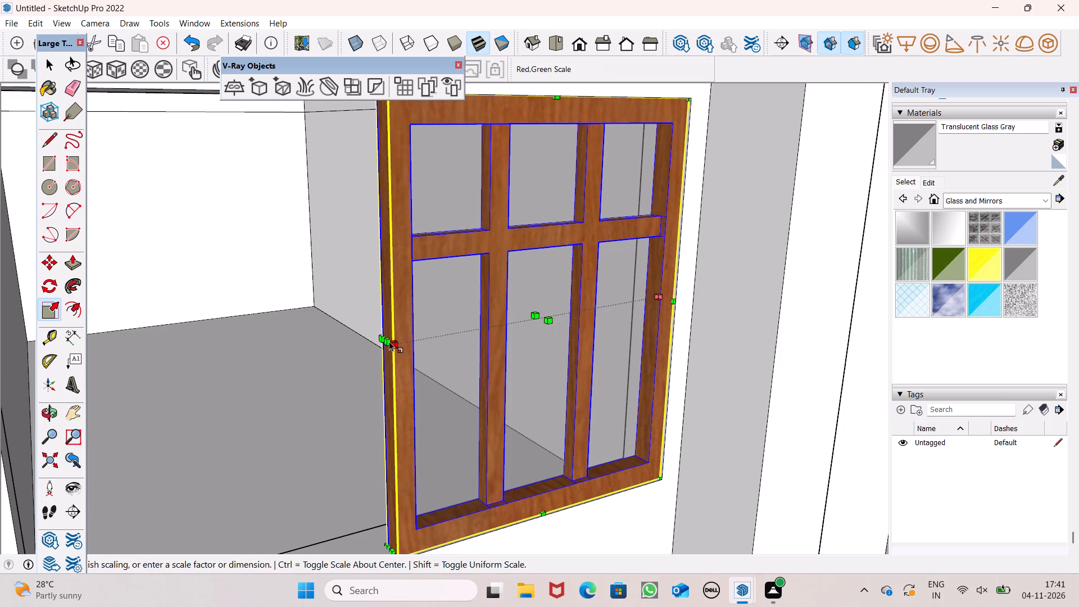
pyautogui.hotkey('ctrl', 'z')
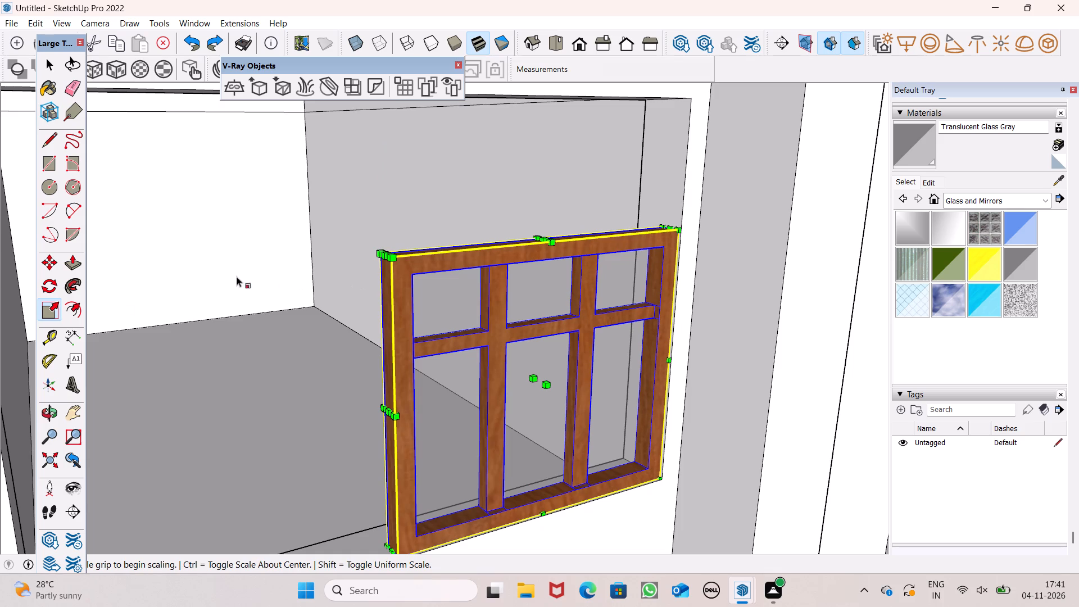
# Scale the window copy's height along the blue axis so its top edge meets the second-floor opening's top edge.
pyautogui.click(54, 312)
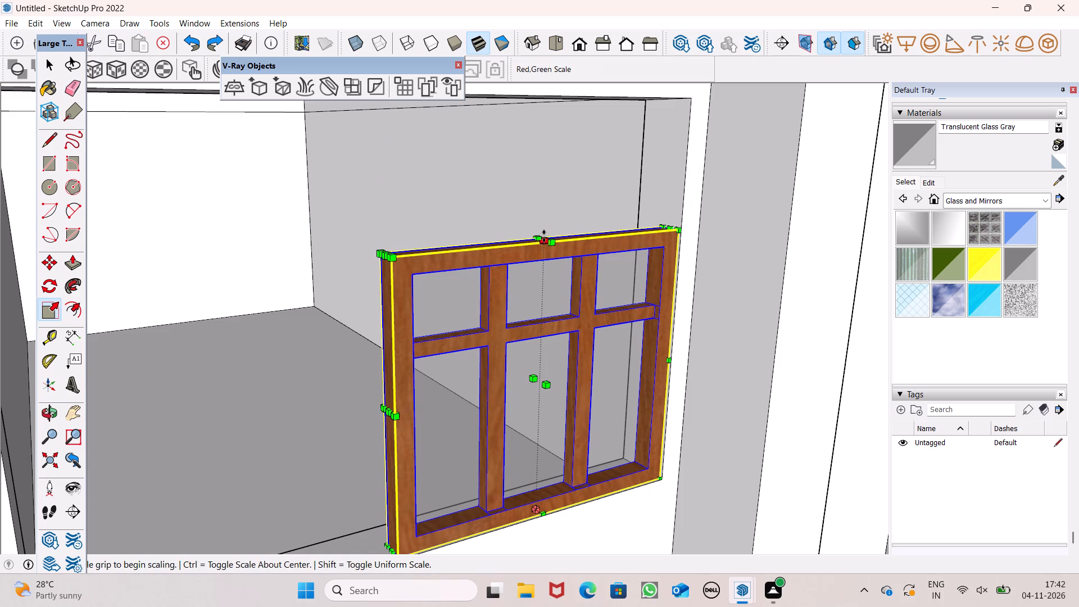
pyautogui.moveTo(544, 235); pyautogui.dragTo(509, 99)
# Stretch the second-floor window copy's width along the red axis so its free side edge meets the opening's side.
pyautogui.scroll(-3, 665, 194)
pyautogui.moveTo(642, 343); pyautogui.dragTo(575, 349, button='middle')
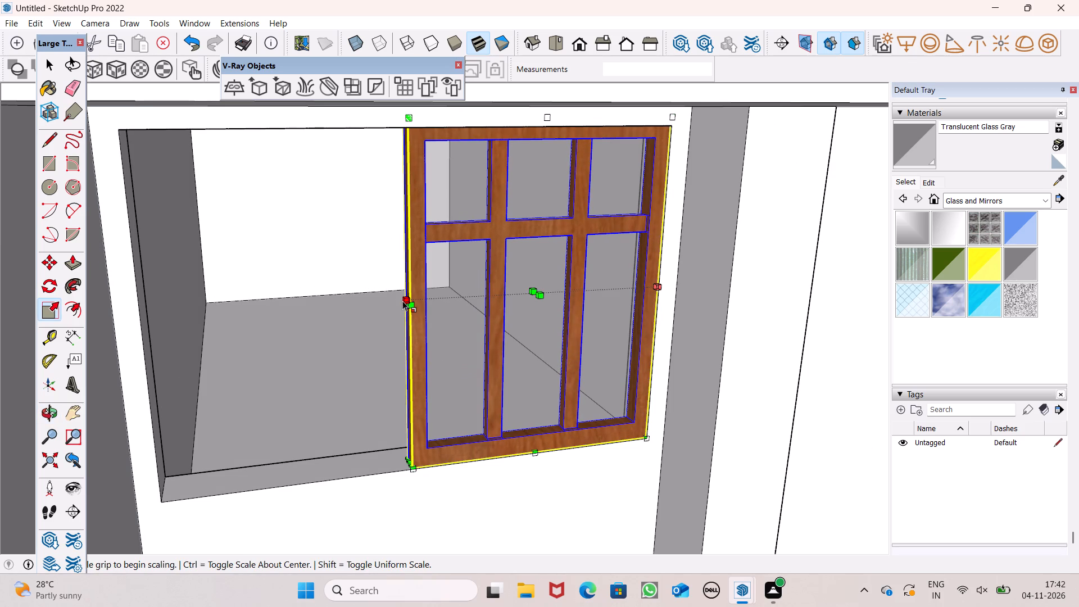
pyautogui.moveTo(404, 301); pyautogui.dragTo(167, 334)
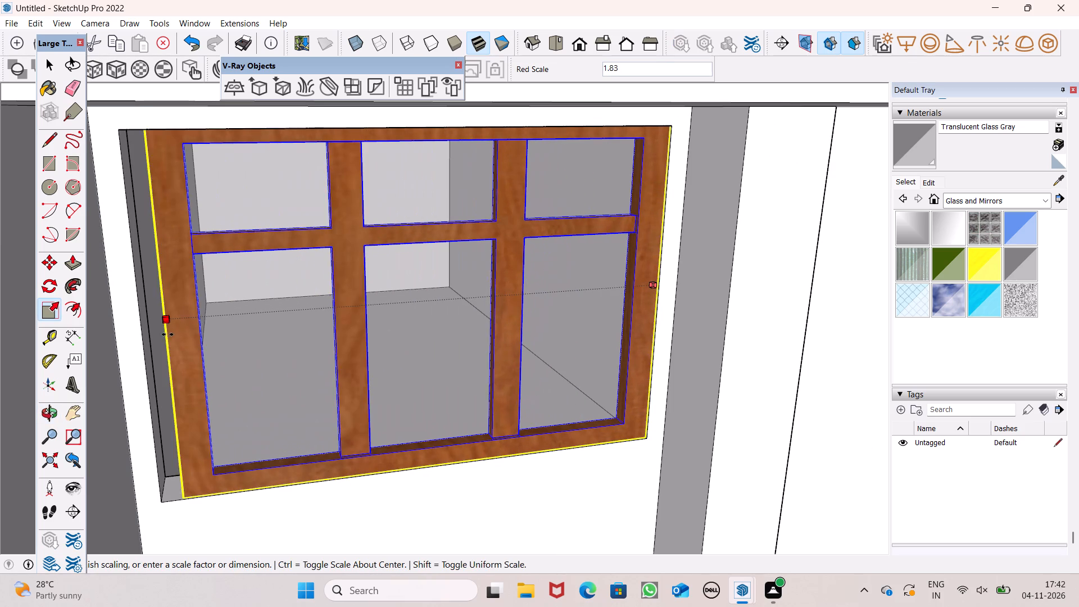
pyautogui.moveTo(167, 334); pyautogui.dragTo(144, 337)
pyautogui.scroll(-3, 243, 321)
pyautogui.moveTo(436, 391); pyautogui.dragTo(407, 295, button='middle')
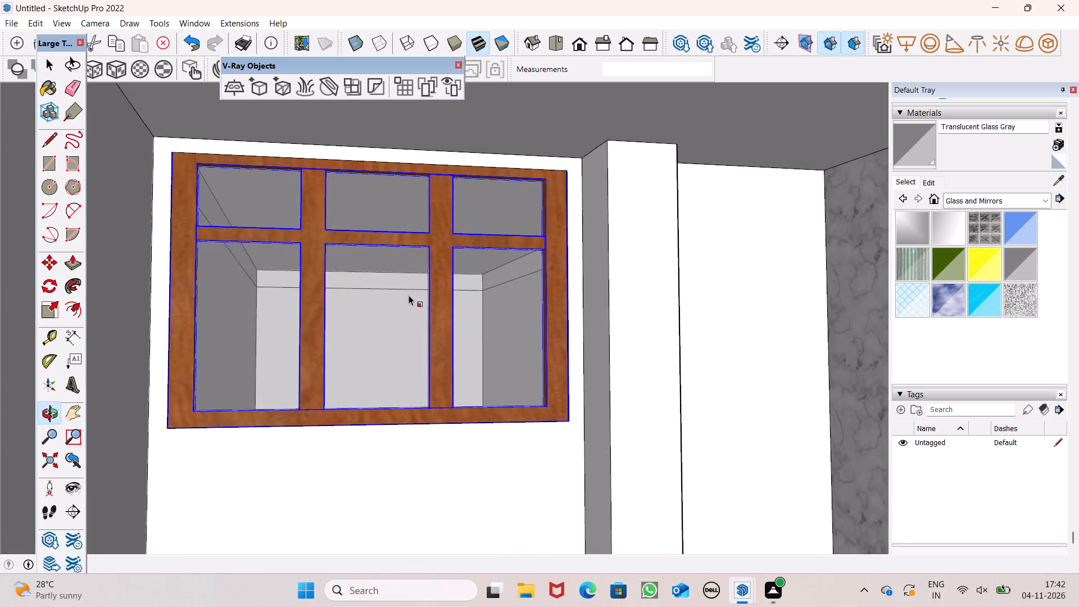
# Adjust the window copy's top edge with a green-blue scale of about 1.16, 0.98 at the opening's head, and deselect it.
pyautogui.scroll(-3, 409, 295)
pyautogui.moveTo(479, 324); pyautogui.dragTo(478, 350, button='middle')
pyautogui.scroll(6, 369, 214)
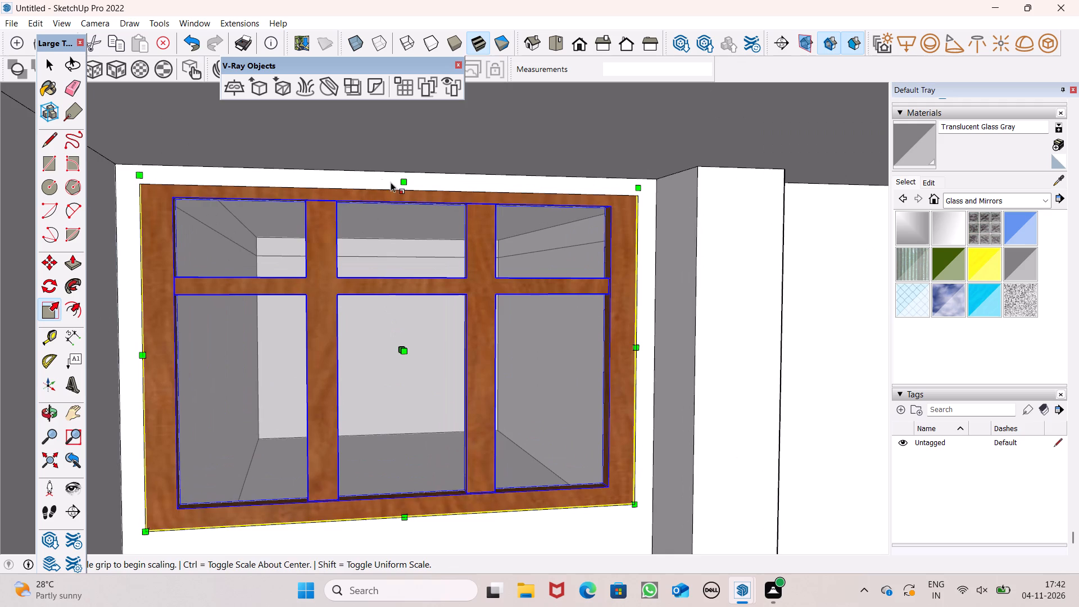
pyautogui.moveTo(409, 179); pyautogui.dragTo(409, 192)
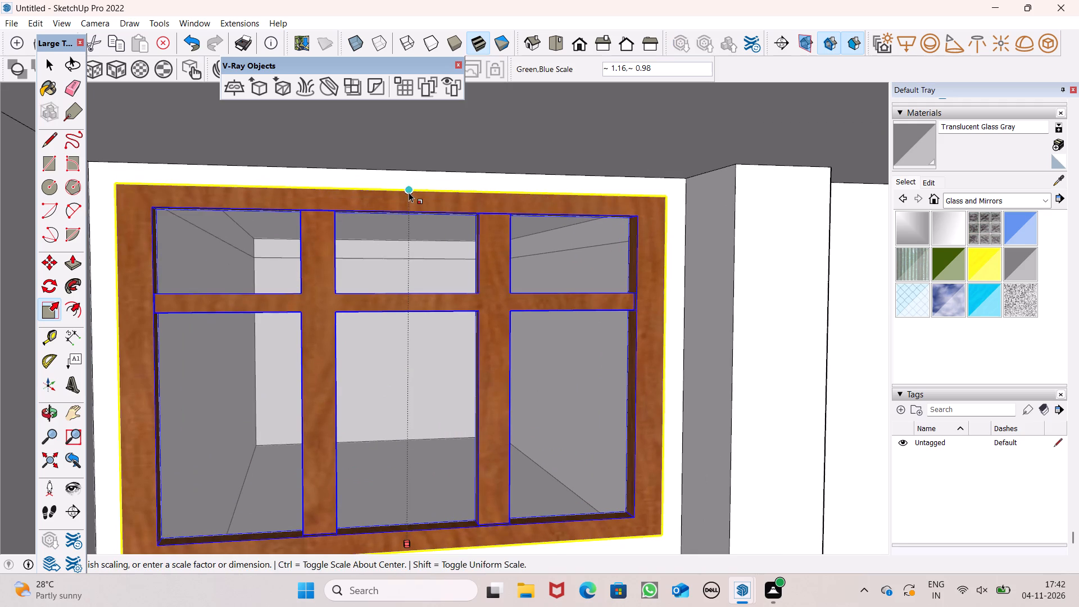
pyautogui.moveTo(409, 192); pyautogui.dragTo(409, 194)
pyautogui.scroll(-10, 468, 185)
pyautogui.press('space')
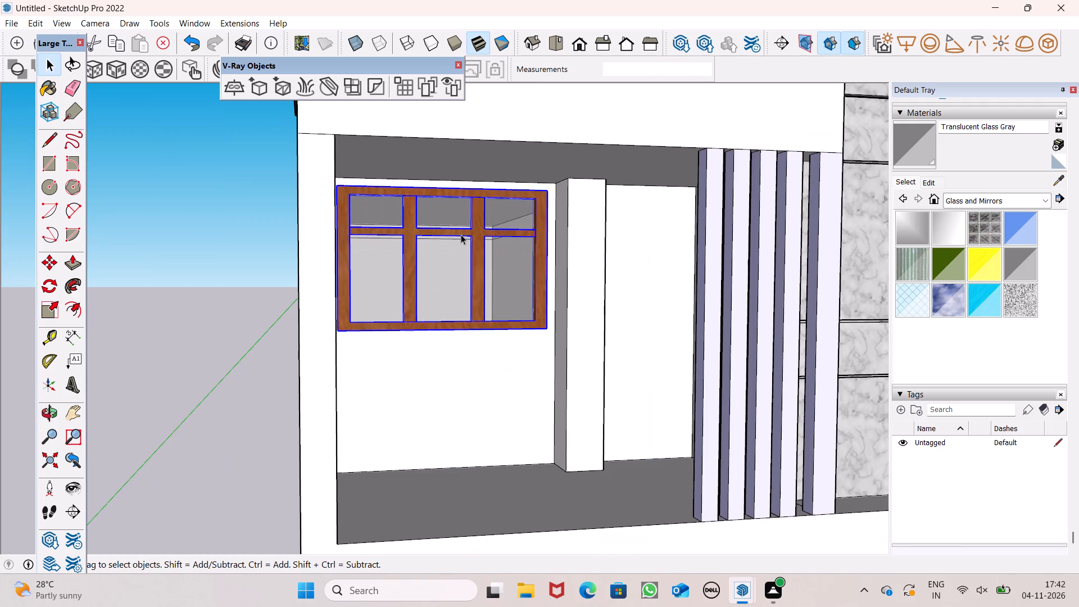
pyautogui.scroll(-6, 455, 238)
pyautogui.moveTo(456, 293); pyautogui.dragTo(414, 350, button='middle')
pyautogui.click(199, 184)
pyautogui.scroll(-1, 314, 215)
pyautogui.moveTo(428, 375); pyautogui.dragTo(455, 301, button='middle')
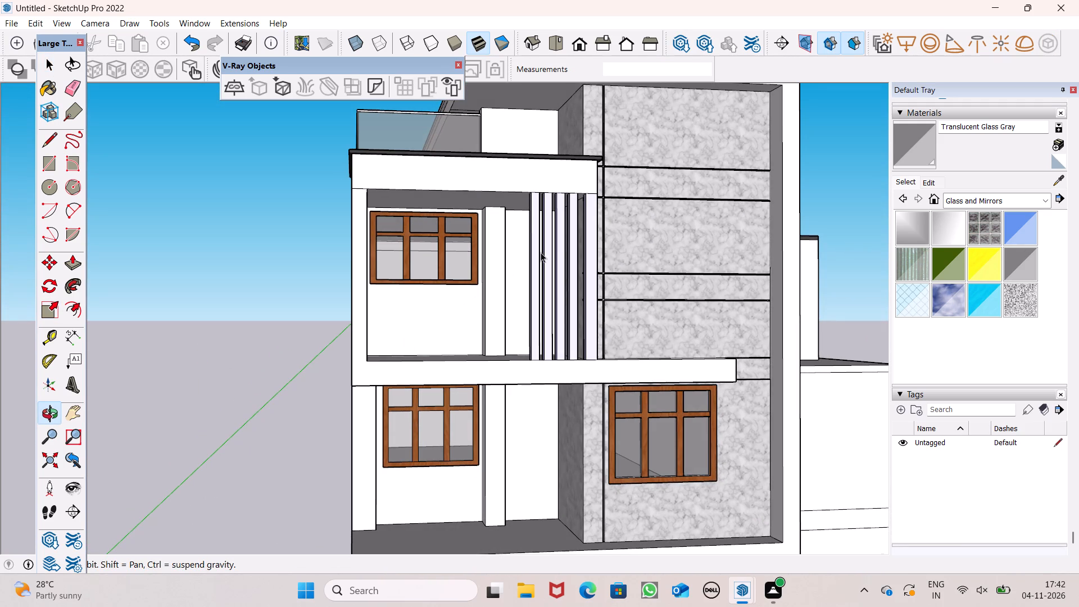
# Paint the front wall of the roof terrace parapet with 0124_Purple from the Colors-Named collection.
pyautogui.click(968, 197)
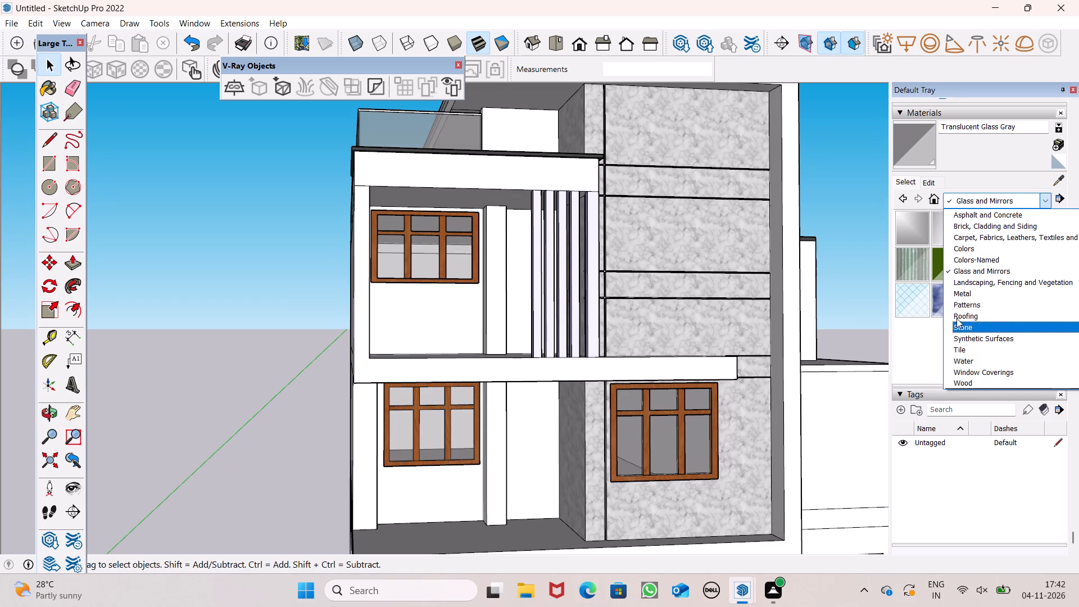
pyautogui.click(966, 250)
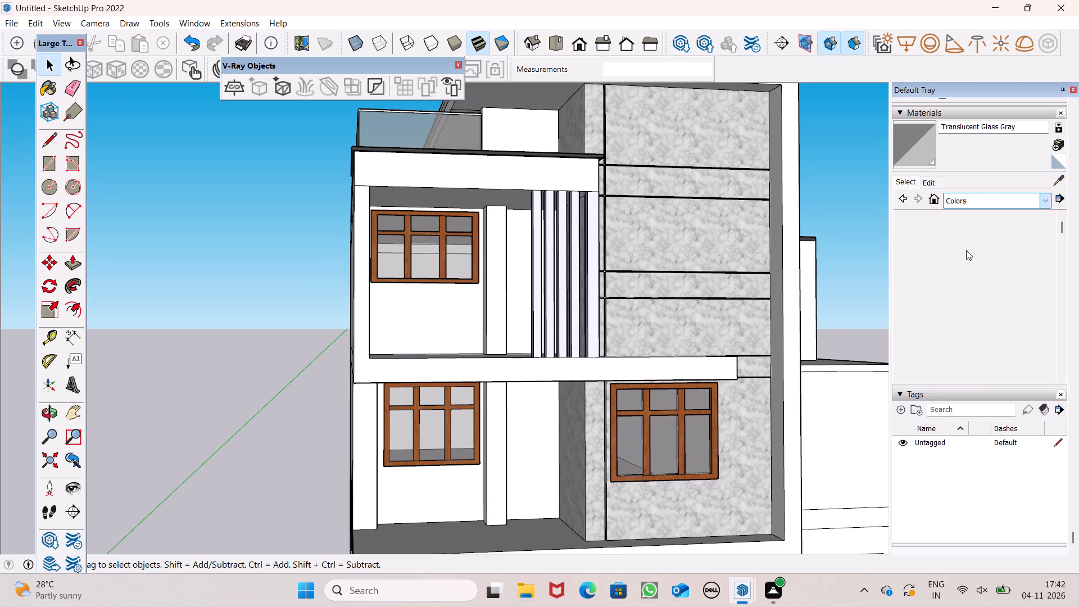
pyautogui.click(977, 205)
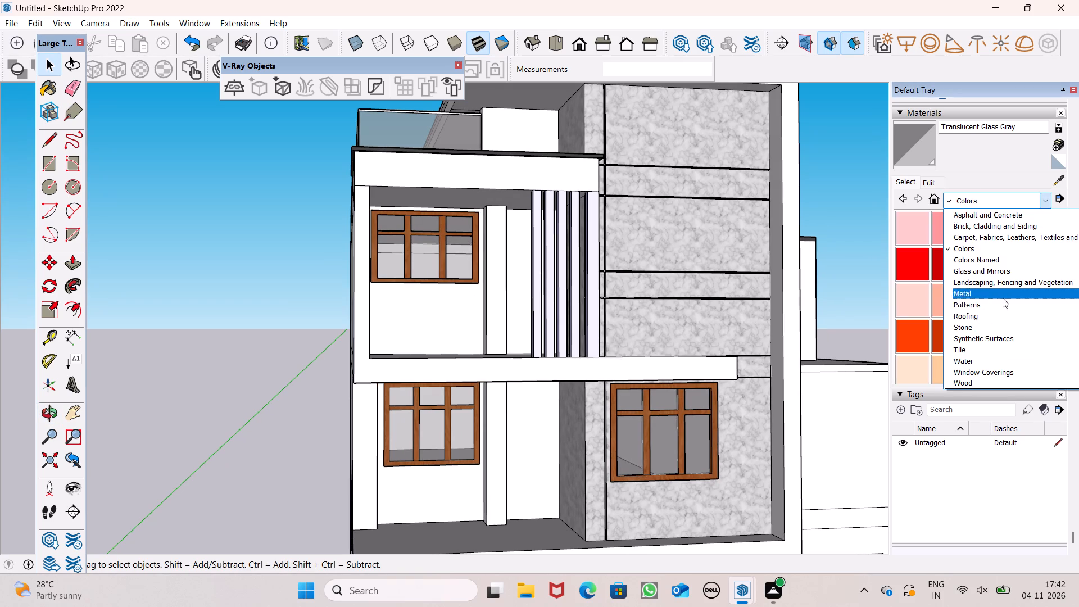
pyautogui.click(995, 256)
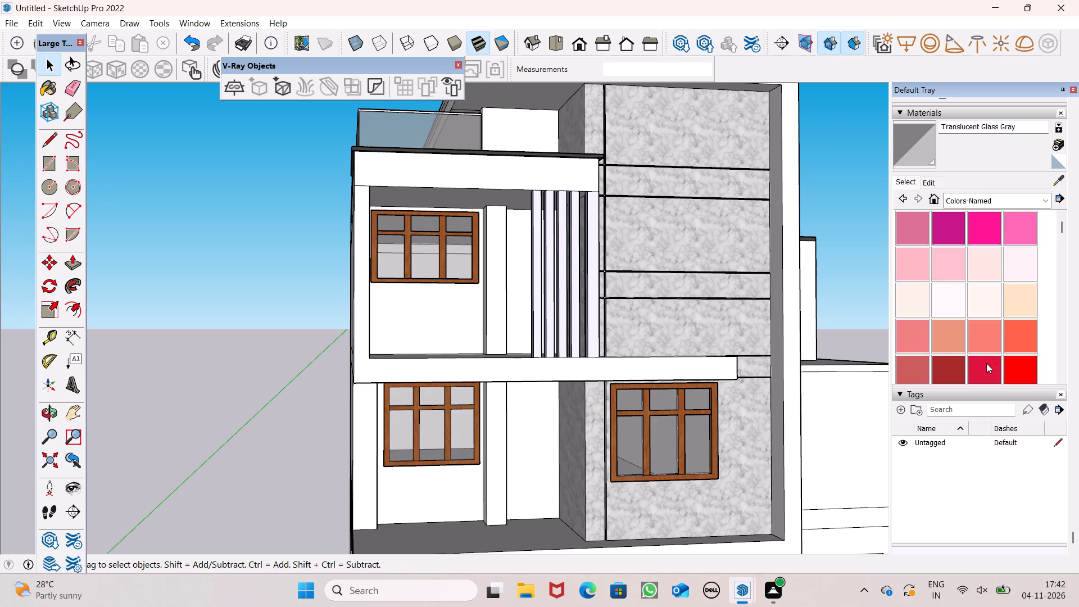
pyautogui.scroll(-4, 983, 300)
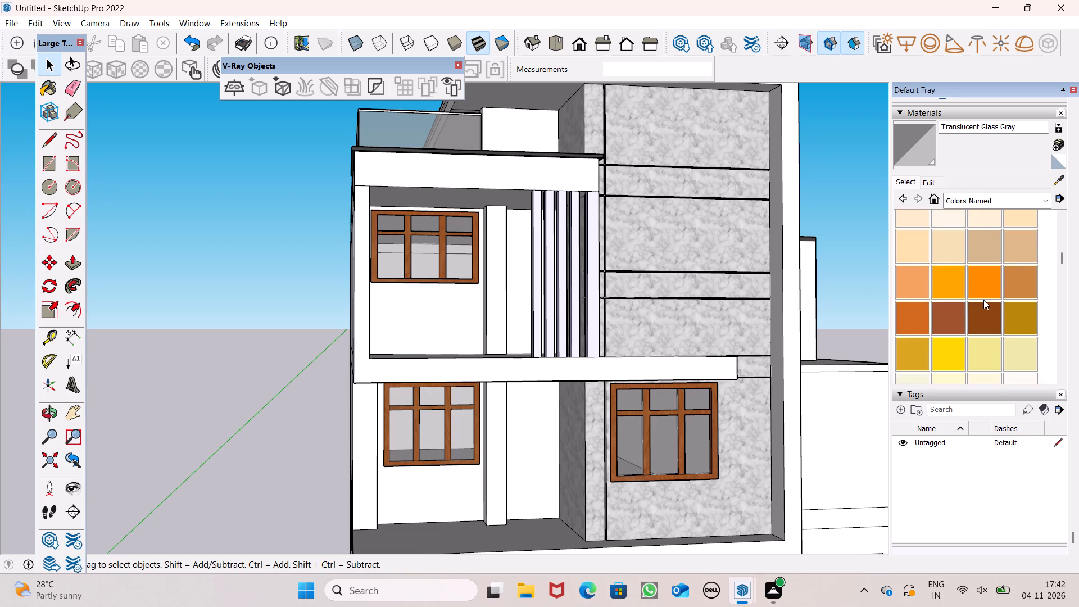
pyautogui.scroll(-7, 983, 300)
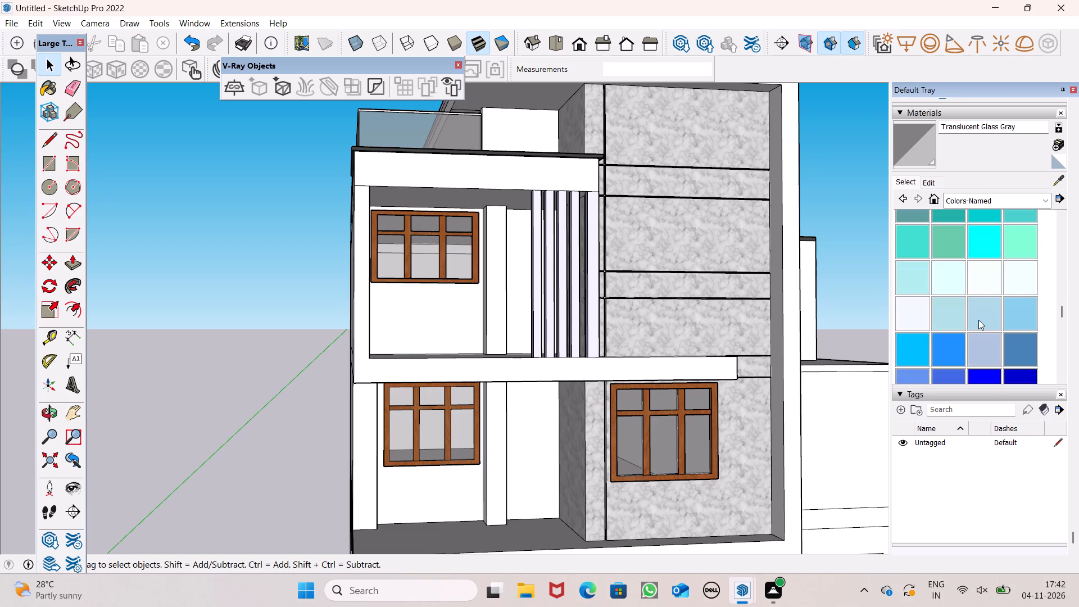
pyautogui.scroll(-4, 978, 320)
pyautogui.click(1020, 297)
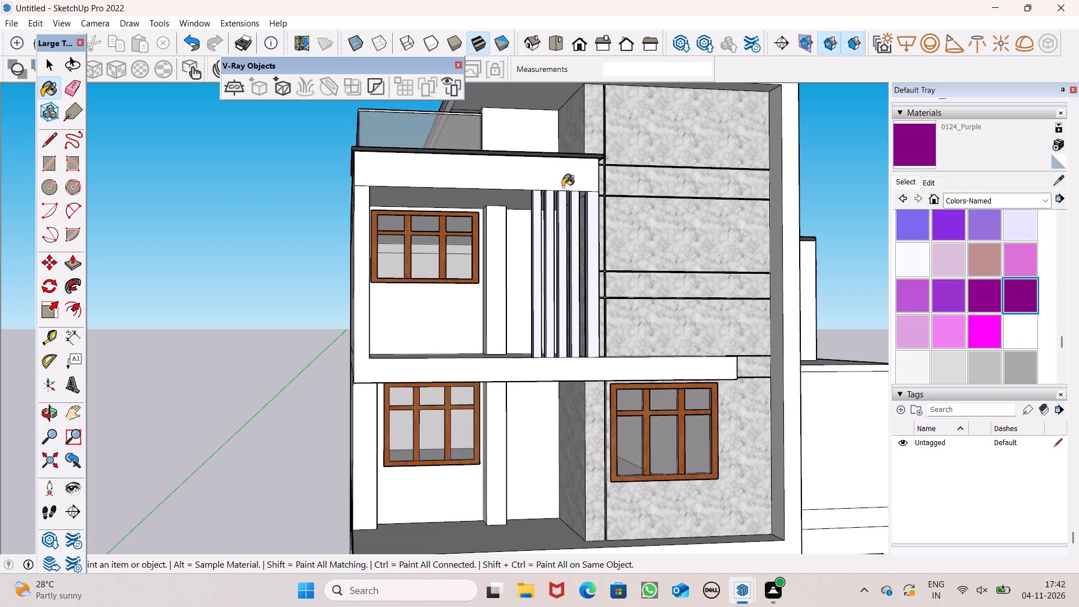
pyautogui.scroll(4, 513, 162)
pyautogui.click(515, 125)
pyautogui.moveTo(572, 211); pyautogui.dragTo(552, 371, button='middle')
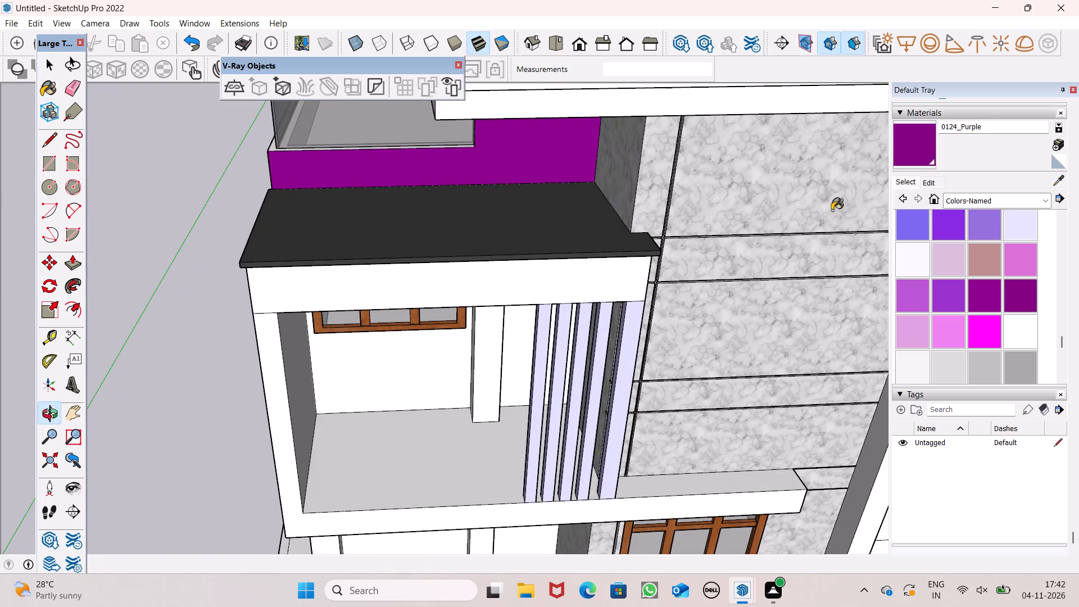
# Mute the purple material by raising its green colour value to 93.
pyautogui.click(935, 180)
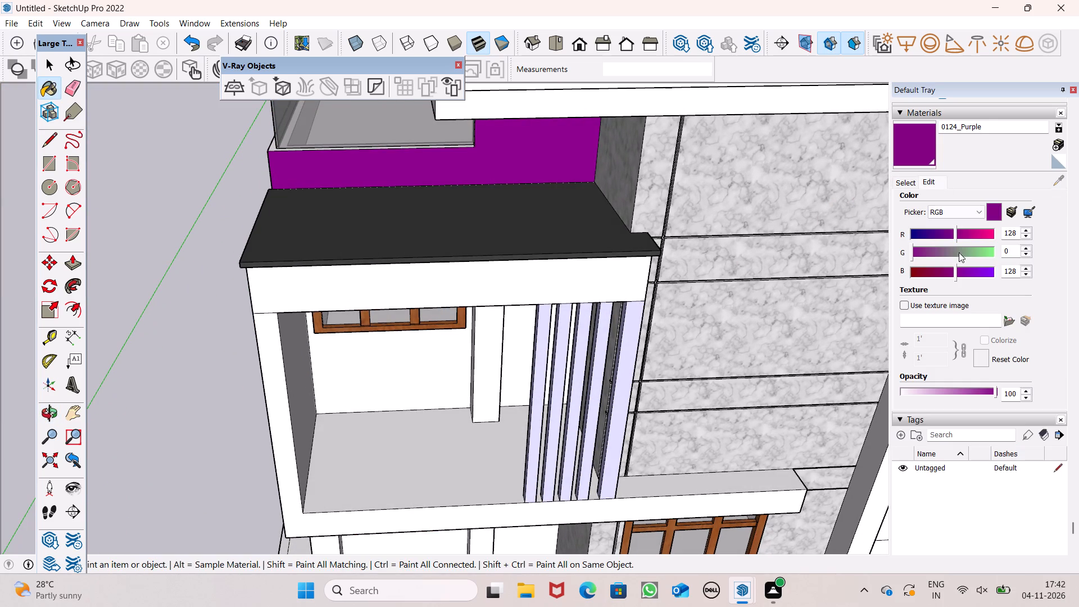
pyautogui.moveTo(933, 247); pyautogui.dragTo(941, 248)
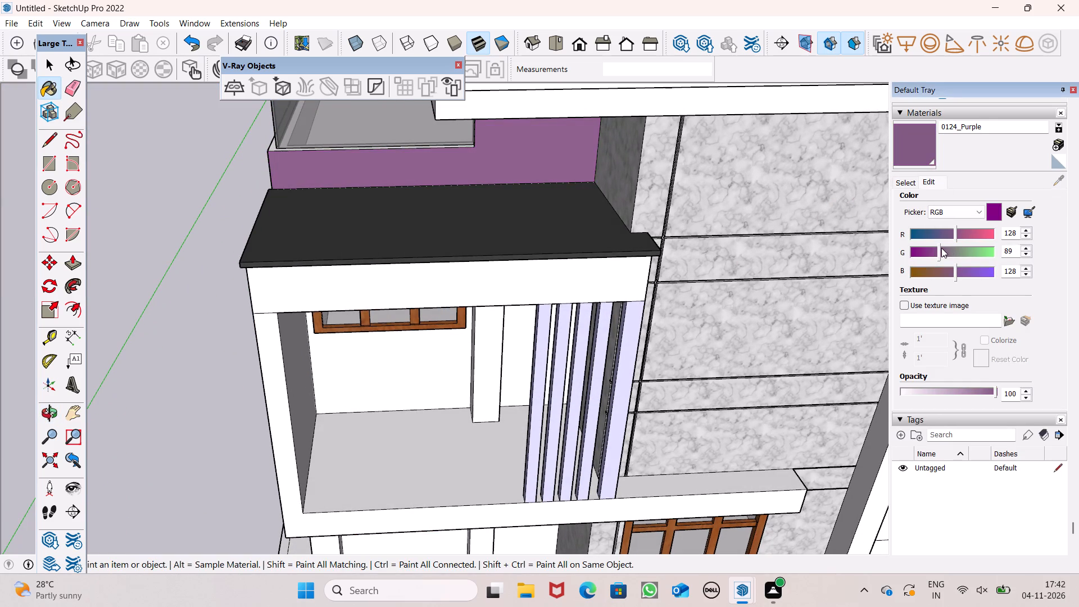
pyautogui.moveTo(941, 248); pyautogui.dragTo(942, 248)
# Paint the parapet's long side face and rear face with the muted purple material.
pyautogui.scroll(-4, 598, 192)
pyautogui.moveTo(609, 252); pyautogui.dragTo(514, 139, button='middle')
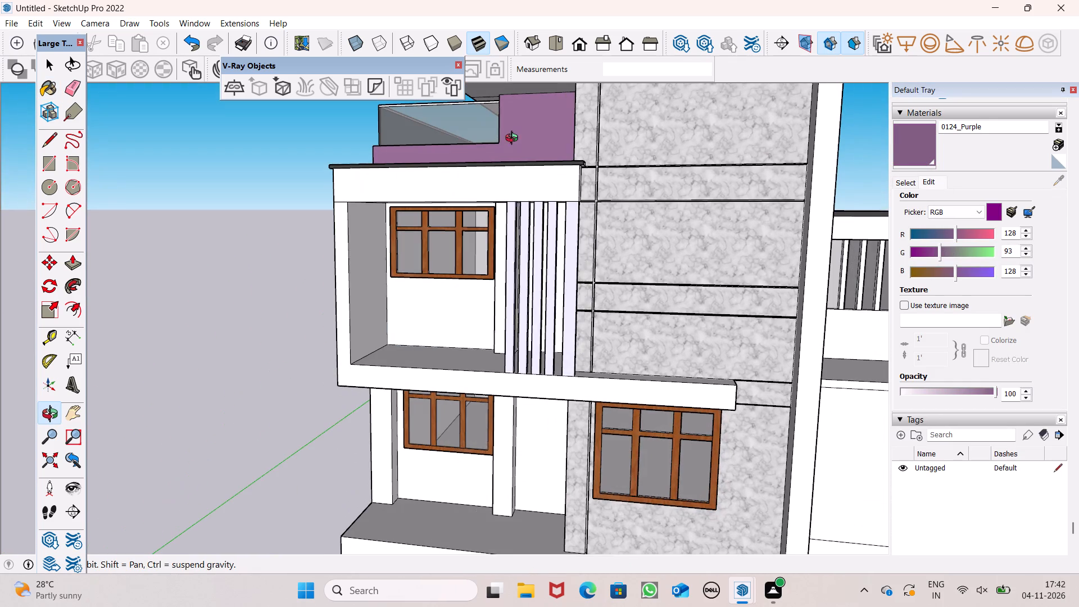
pyautogui.moveTo(514, 139); pyautogui.dragTo(514, 139, button='middle')
pyautogui.scroll(-3, 579, 155)
pyautogui.scroll(-3, 485, 129)
pyautogui.moveTo(575, 184); pyautogui.dragTo(602, 184, button='middle')
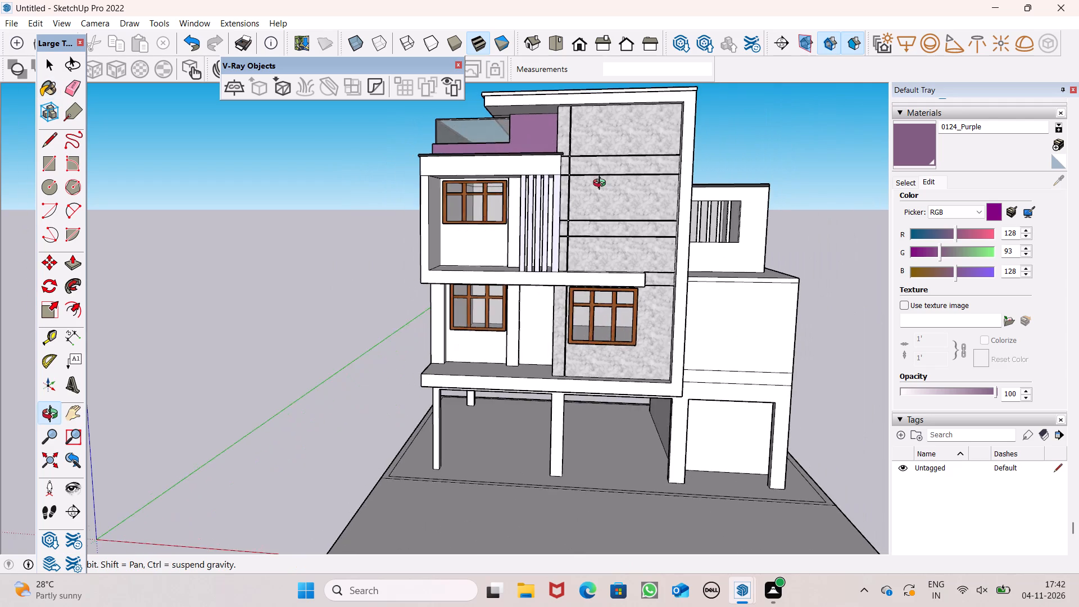
pyautogui.moveTo(602, 184); pyautogui.dragTo(886, 219, button='middle')
pyautogui.scroll(6, 325, 115)
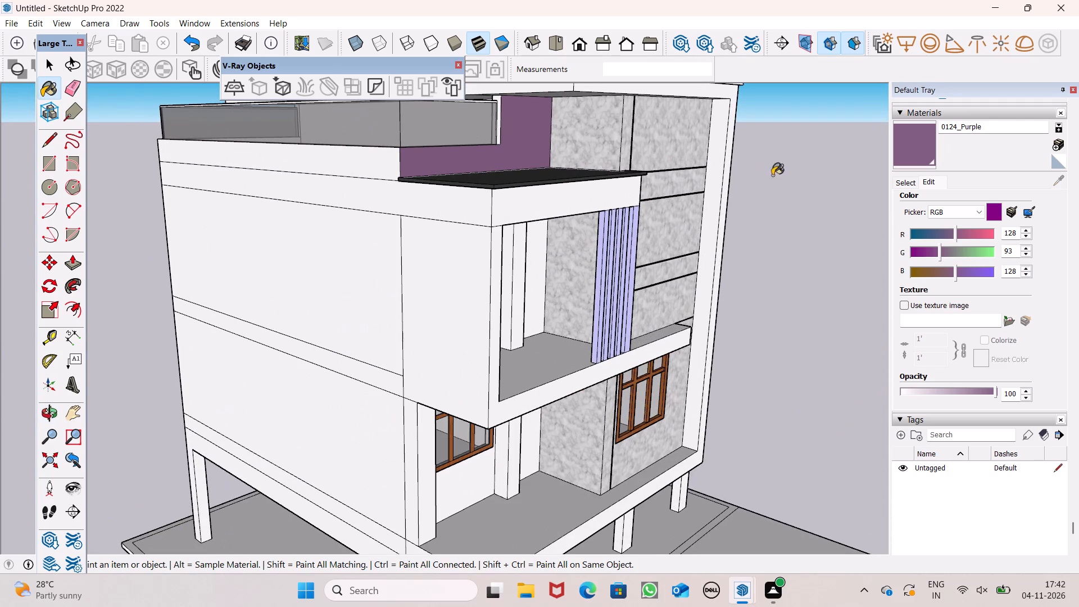
pyautogui.click(380, 155)
pyautogui.moveTo(439, 163); pyautogui.dragTo(958, 175, button='middle')
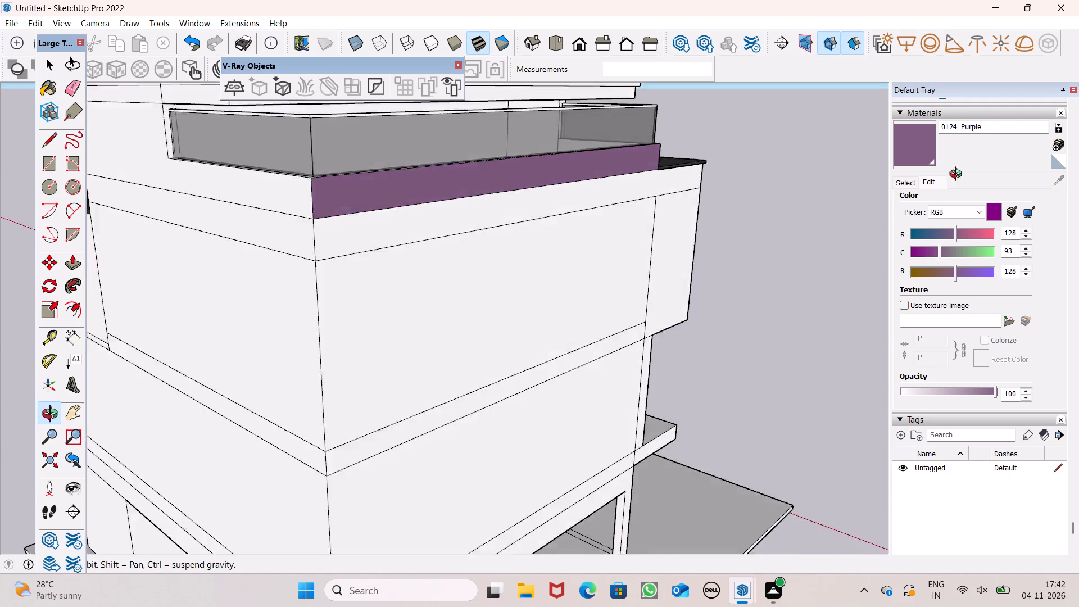
pyautogui.moveTo(958, 175); pyautogui.dragTo(995, 170, button='middle')
pyautogui.click(380, 182)
# Paint the narrow upright strip and ledge bordering the rear glass railing with the muted purple.
pyautogui.moveTo(592, 208); pyautogui.dragTo(645, 212, button='middle')
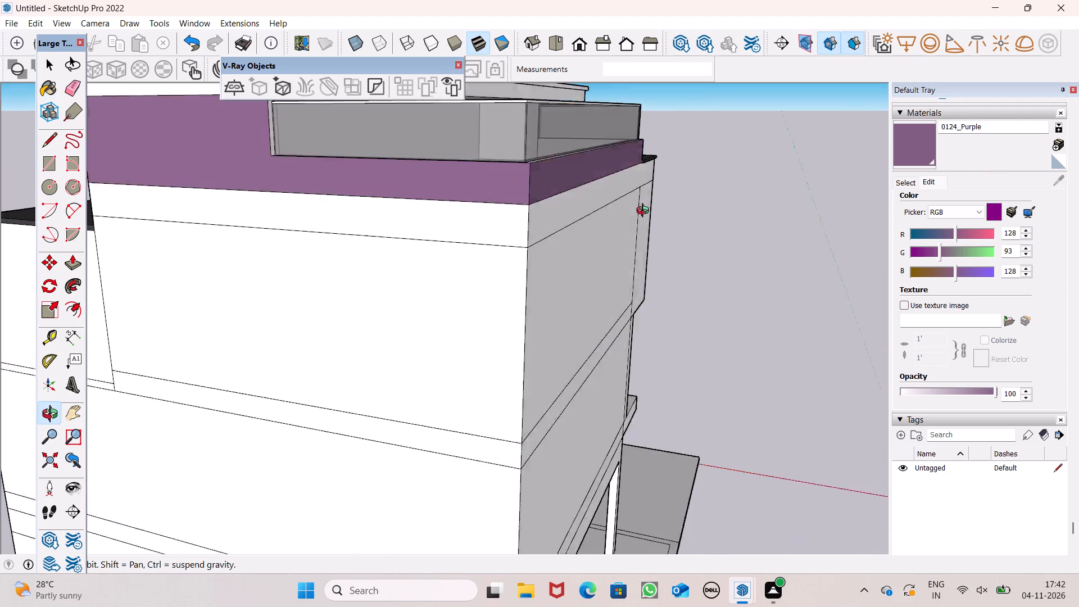
pyautogui.moveTo(645, 212); pyautogui.dragTo(642, 301, button='middle')
pyautogui.scroll(1, 314, 339)
pyautogui.scroll(-4, 568, 290)
pyautogui.scroll(2, 344, 374)
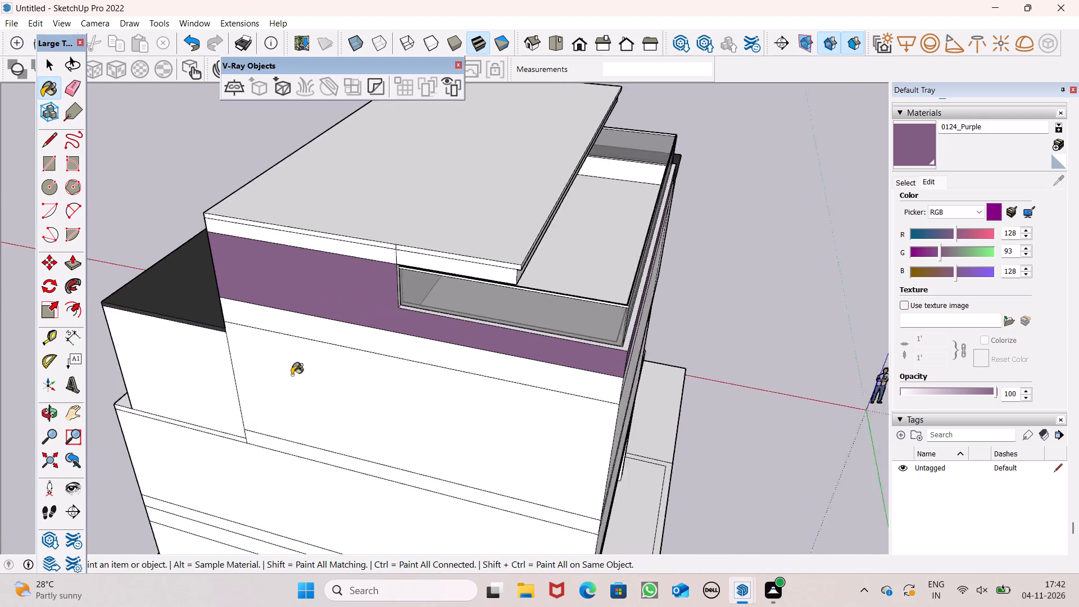
pyautogui.scroll(4, 292, 375)
pyautogui.scroll(2, 442, 251)
pyautogui.moveTo(636, 323); pyautogui.dragTo(486, 349, button='middle')
pyautogui.scroll(4, 473, 311)
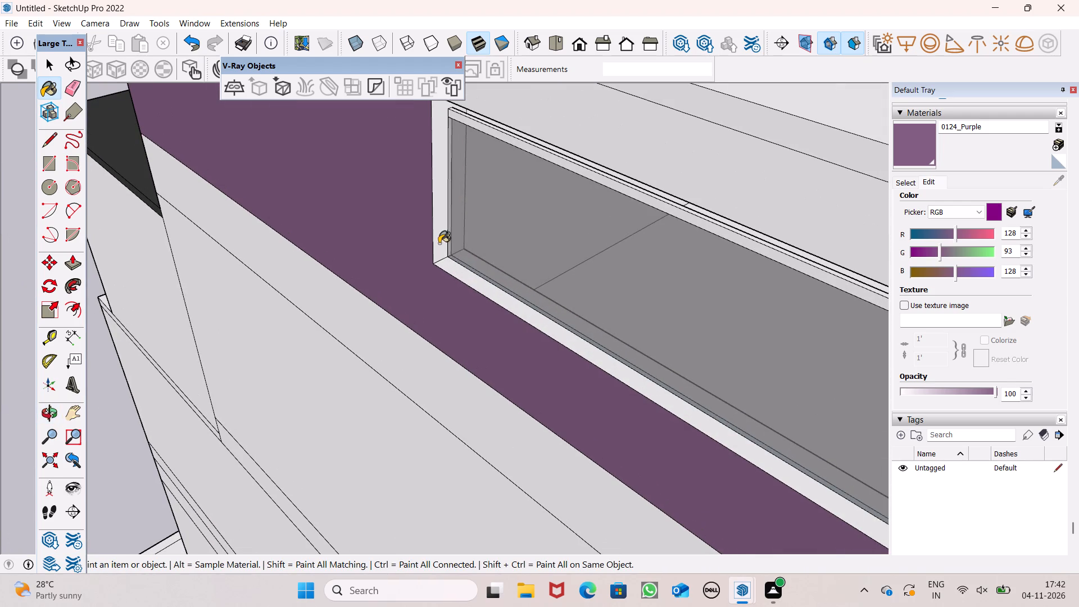
pyautogui.click(439, 243)
pyautogui.click(444, 271)
pyautogui.scroll(-2, 445, 262)
pyautogui.click(448, 262)
# Paint the ledge and narrow upright strip bordering the front glass railing with the muted purple.
pyautogui.scroll(-9, 397, 241)
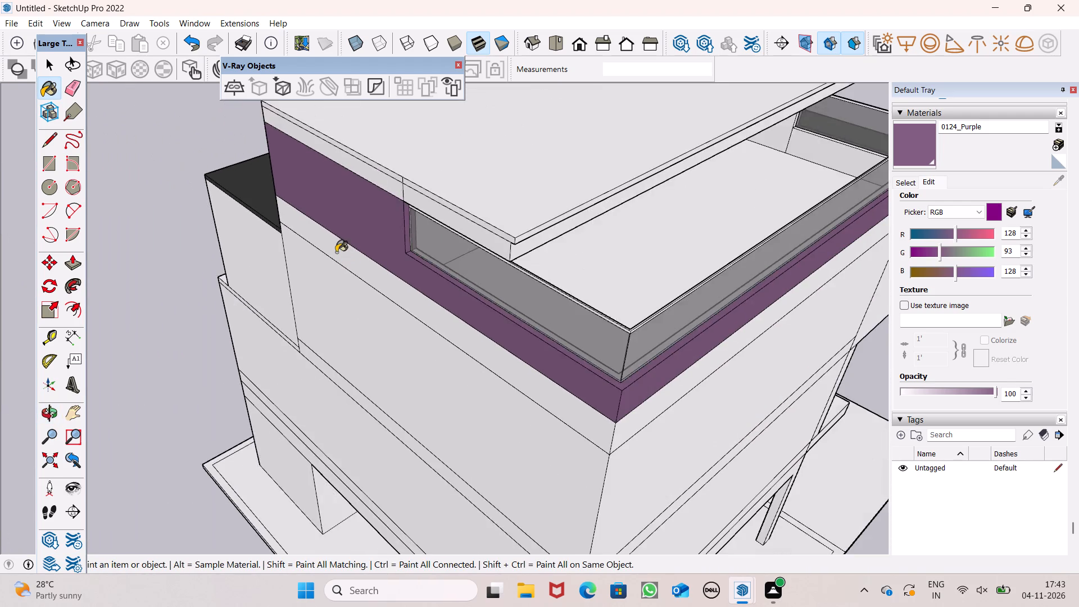
pyautogui.scroll(-2, 336, 252)
pyautogui.scroll(6, 562, 342)
pyautogui.scroll(-6, 655, 274)
pyautogui.moveTo(720, 258); pyautogui.dragTo(285, 306, button='middle')
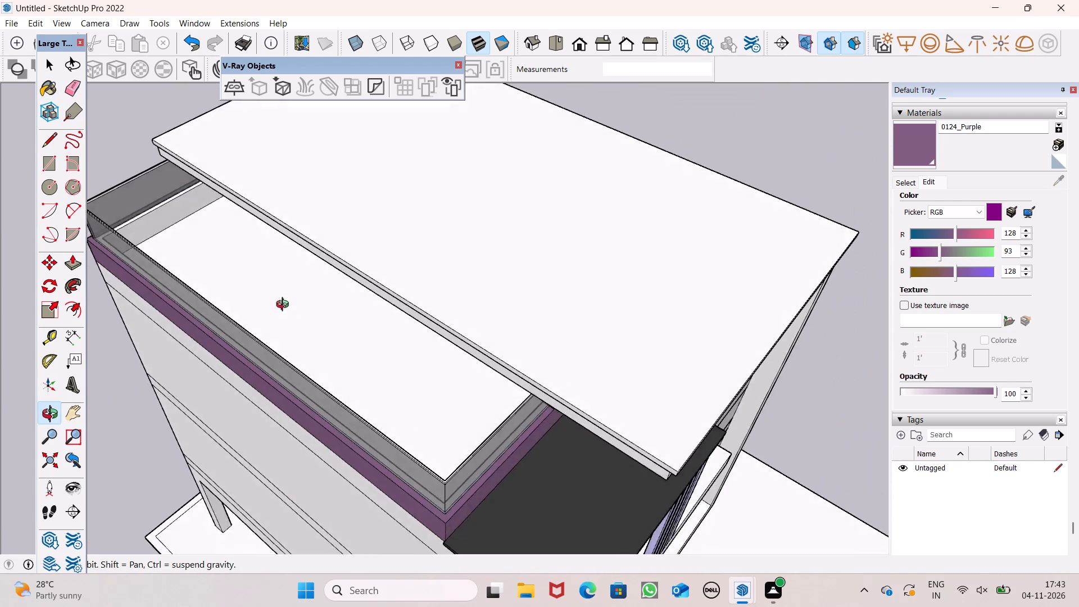
pyautogui.moveTo(285, 306); pyautogui.dragTo(567, 325, button='middle')
pyautogui.scroll(6, 811, 282)
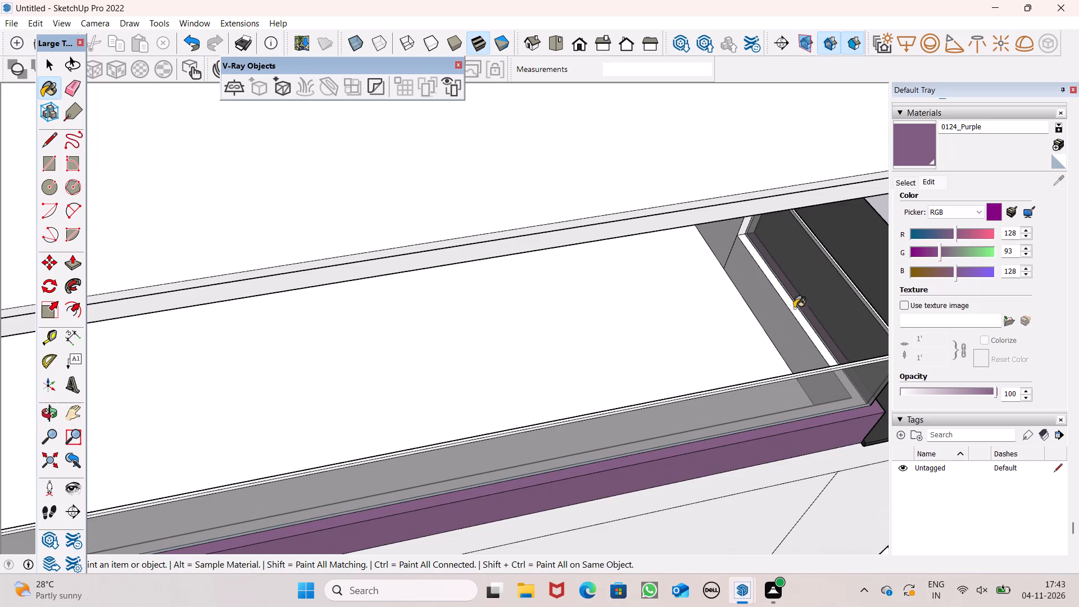
pyautogui.click(790, 305)
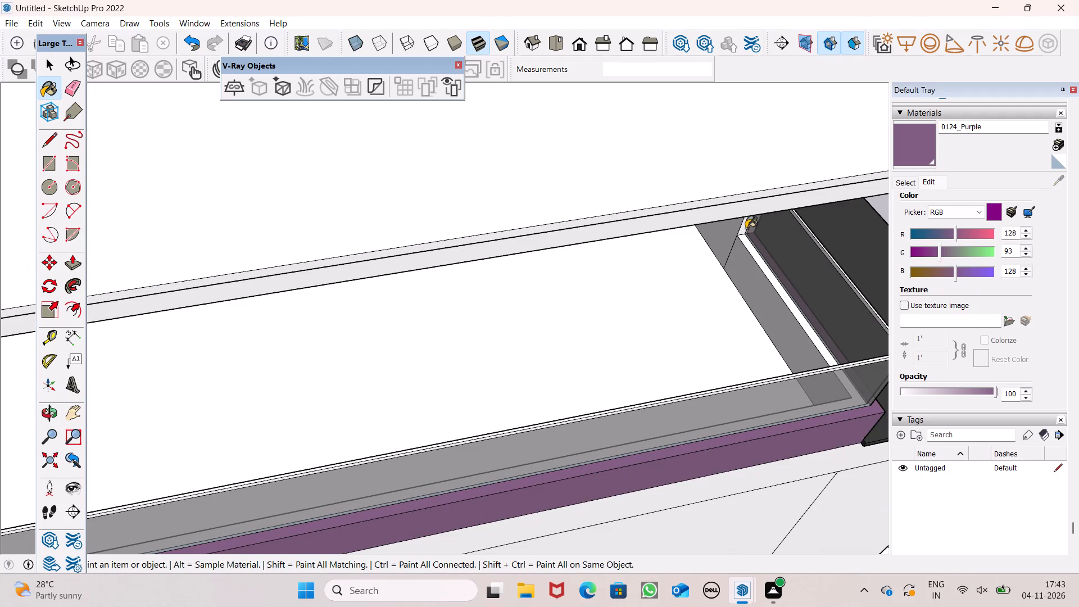
pyautogui.click(746, 228)
# Examine the painted parapet and the house's front facade from several angles.
pyautogui.moveTo(815, 360); pyautogui.dragTo(601, 229, button='middle')
pyautogui.scroll(-3, 763, 203)
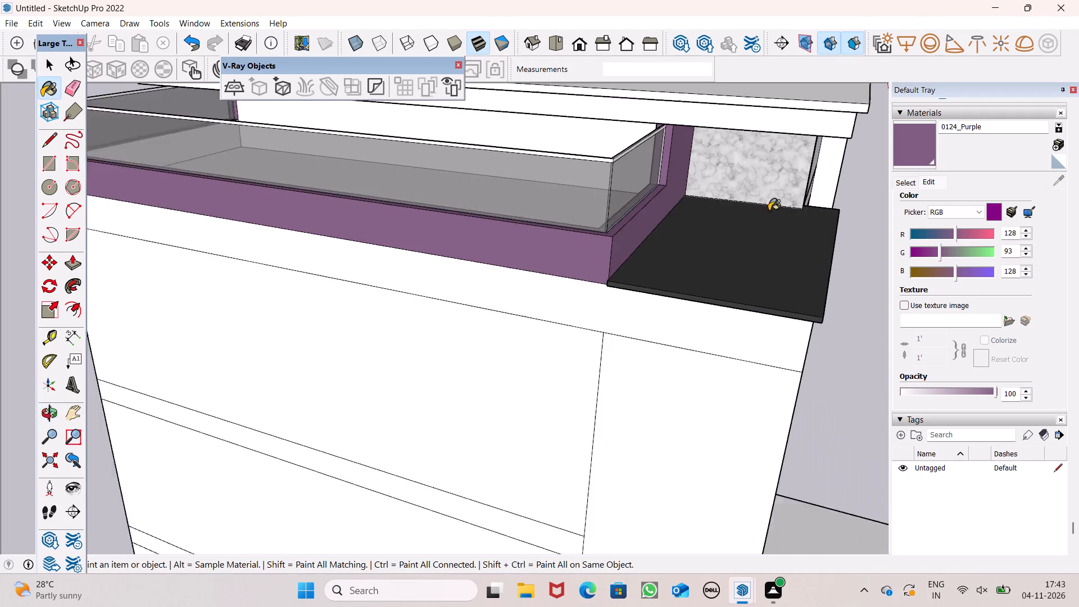
pyautogui.scroll(-5, 769, 211)
pyautogui.moveTo(700, 256); pyautogui.dragTo(496, 260, button='middle')
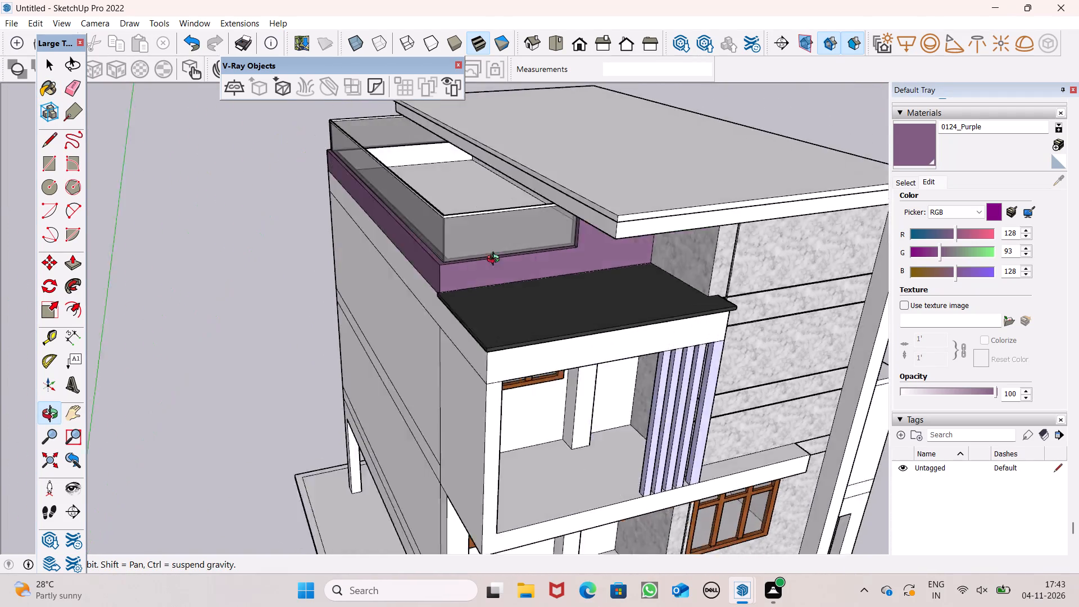
pyautogui.moveTo(496, 260); pyautogui.dragTo(502, 202, button='middle')
pyautogui.scroll(-4, 502, 202)
pyautogui.moveTo(545, 310); pyautogui.dragTo(461, 310, button='middle')
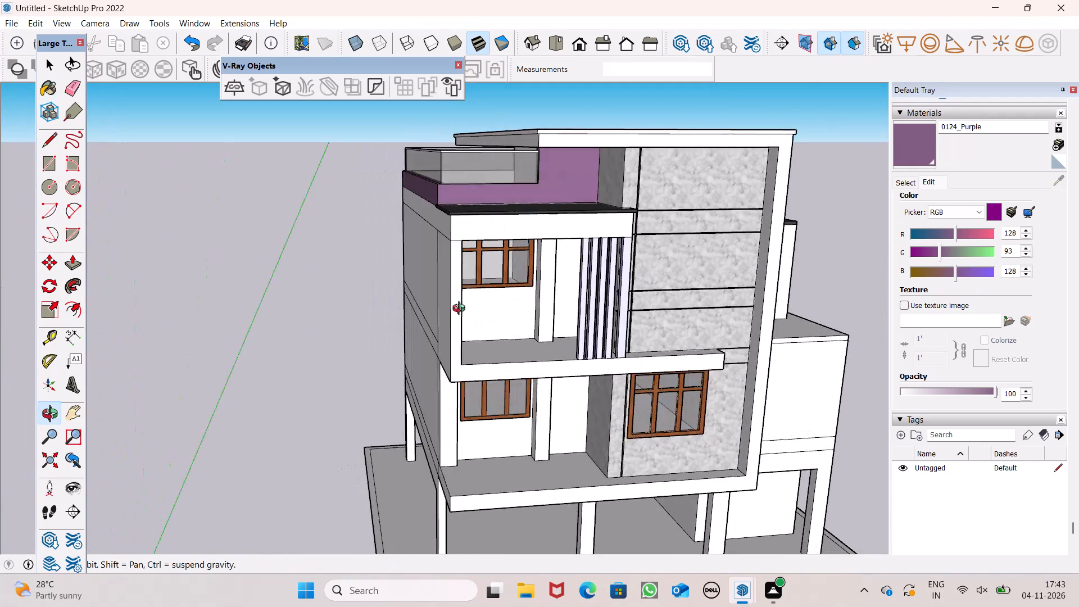
pyautogui.moveTo(461, 310); pyautogui.dragTo(464, 307, button='middle')
pyautogui.scroll(-2, 579, 271)
pyautogui.moveTo(664, 328); pyautogui.dragTo(643, 338, button='middle')
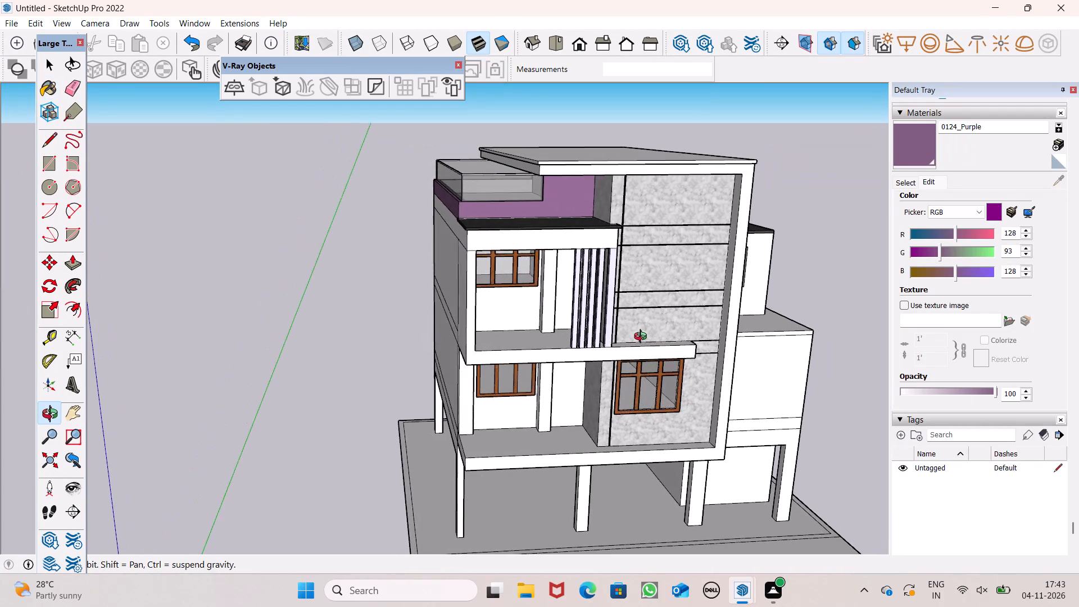
pyautogui.moveTo(643, 338); pyautogui.dragTo(535, 397, button='middle')
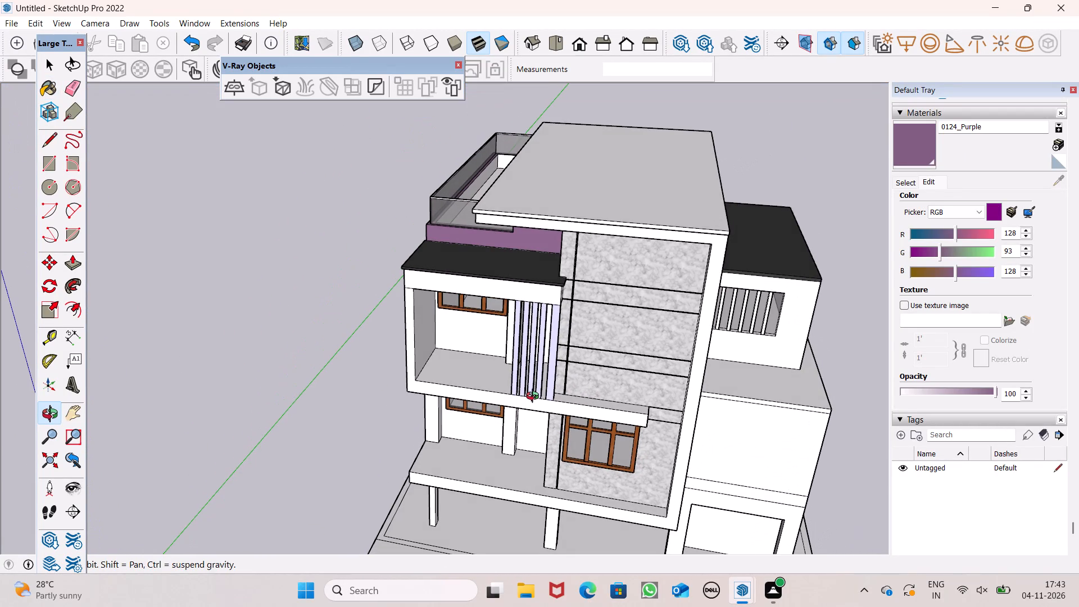
pyautogui.moveTo(535, 397); pyautogui.dragTo(601, 347, button='middle')
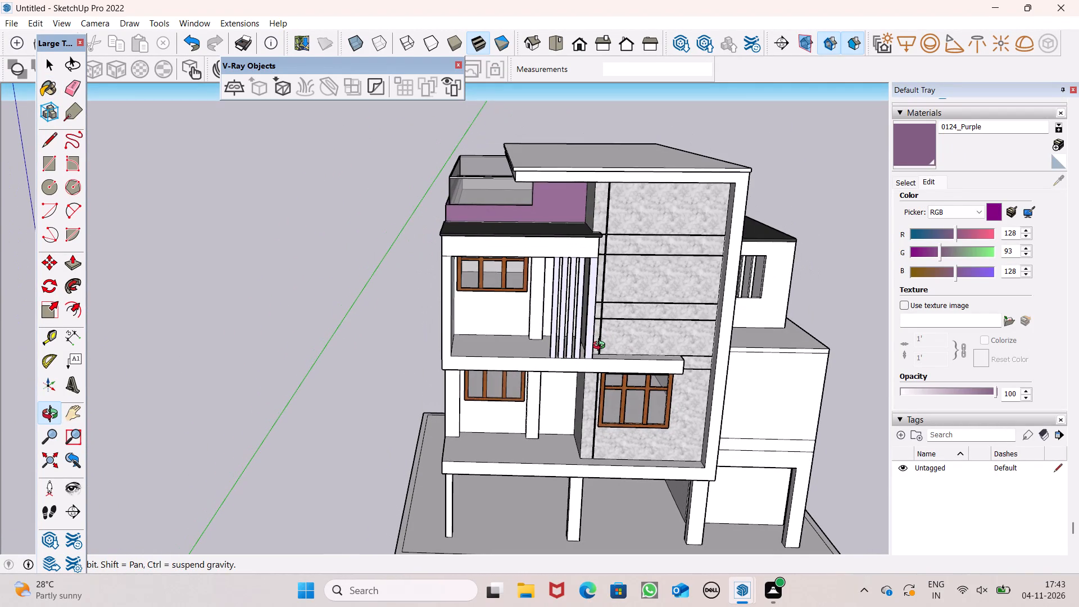
pyautogui.moveTo(601, 347); pyautogui.dragTo(602, 347, button='middle')
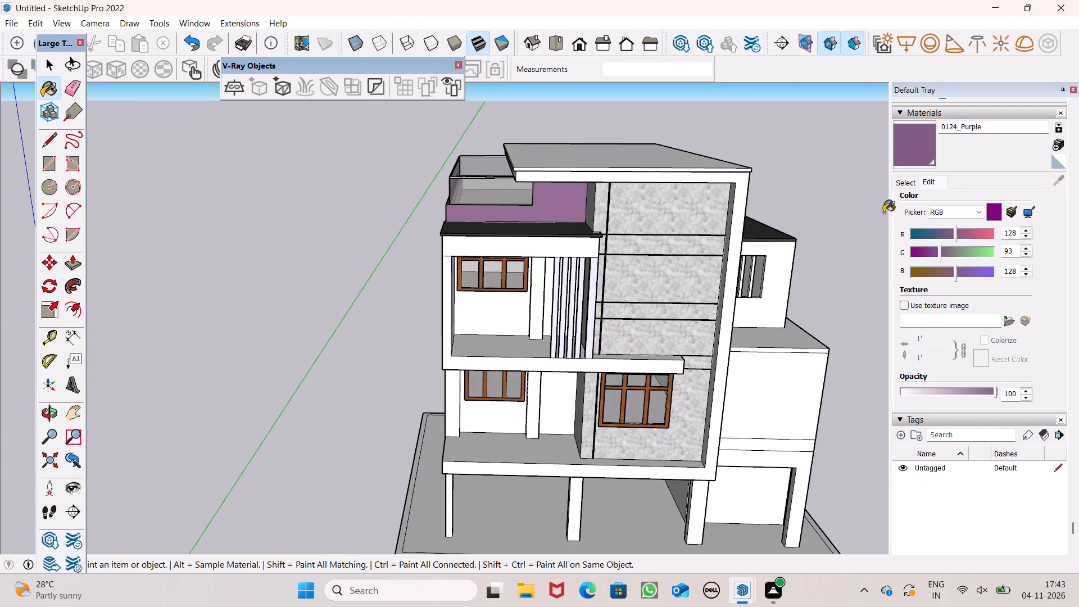
# Paint the top face of the upper roof slab with the 0136_Charcoal colour from the Colors-Named materials.
pyautogui.click(906, 182)
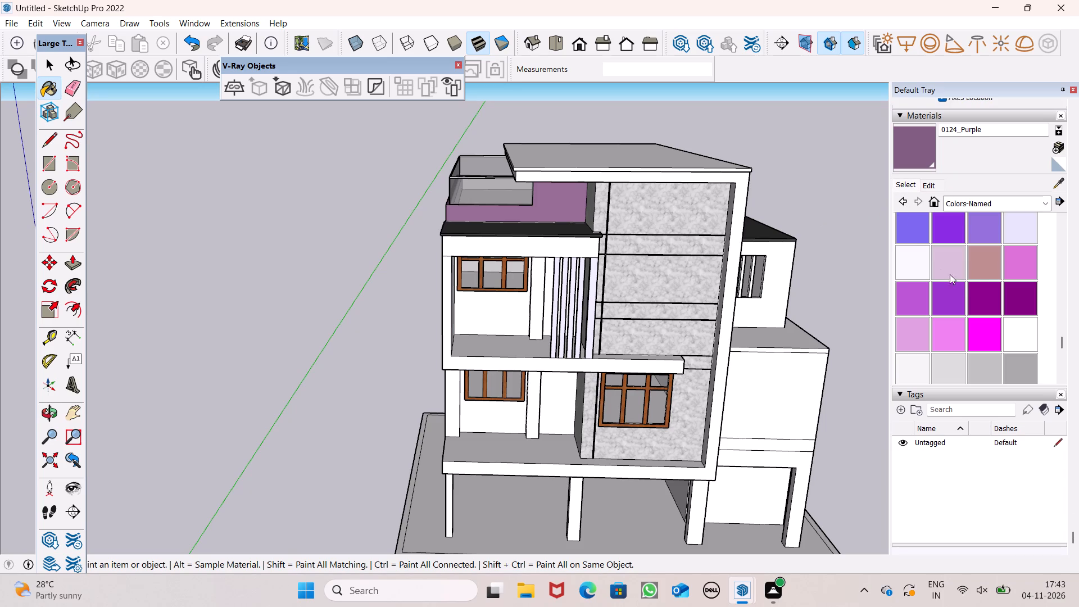
pyautogui.scroll(-3, 975, 286)
pyautogui.scroll(1, 980, 277)
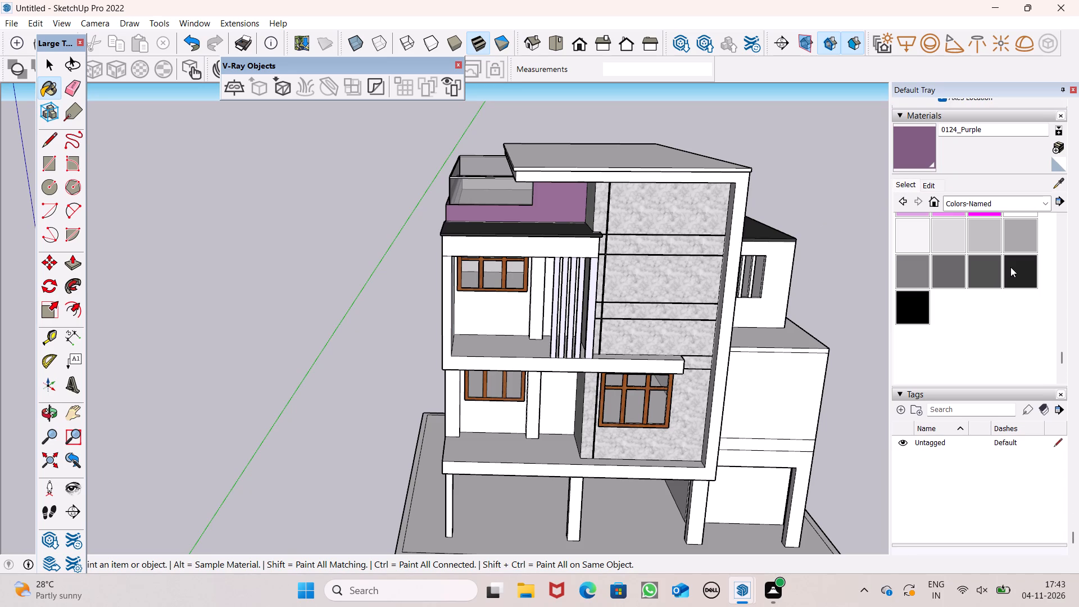
pyautogui.click(1014, 269)
pyautogui.scroll(2, 513, 111)
pyautogui.scroll(-1, 498, 90)
pyautogui.scroll(3, 498, 90)
pyautogui.click(574, 180)
# Paint the thin front edge faces of the upper roof slab with charcoal.
pyautogui.moveTo(565, 213); pyautogui.dragTo(661, 194, button='middle')
pyautogui.scroll(2, 553, 175)
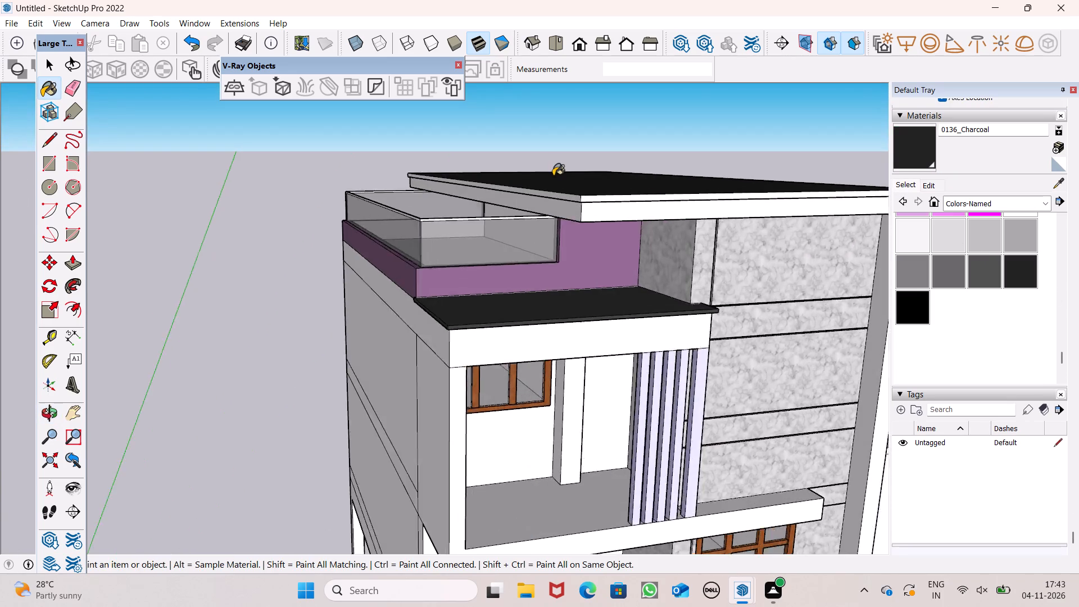
pyautogui.scroll(5, 553, 176)
pyautogui.moveTo(626, 265); pyautogui.dragTo(636, 265)
pyautogui.click(714, 270)
pyautogui.scroll(-6, 649, 246)
pyautogui.moveTo(673, 253); pyautogui.dragTo(625, 130, button='middle')
pyautogui.scroll(7, 620, 124)
pyautogui.moveTo(596, 138); pyautogui.dragTo(592, 146)
pyautogui.scroll(1, 524, 162)
pyautogui.scroll(-7, 523, 166)
# Paint the upper roof slab's thin edge on the annex side with charcoal.
pyautogui.scroll(-4, 491, 194)
pyautogui.moveTo(611, 243); pyautogui.dragTo(318, 319, button='middle')
pyautogui.scroll(2, 461, 323)
pyautogui.scroll(1, 528, 250)
pyautogui.click(528, 250)
pyautogui.scroll(-5, 526, 218)
pyautogui.scroll(6, 541, 231)
pyautogui.click(541, 231)
pyautogui.scroll(-7, 505, 181)
# Paint the small corner strip and the adjoining rear edge of the upper roof slab with charcoal.
pyautogui.moveTo(689, 307); pyautogui.dragTo(60, 275, button='middle')
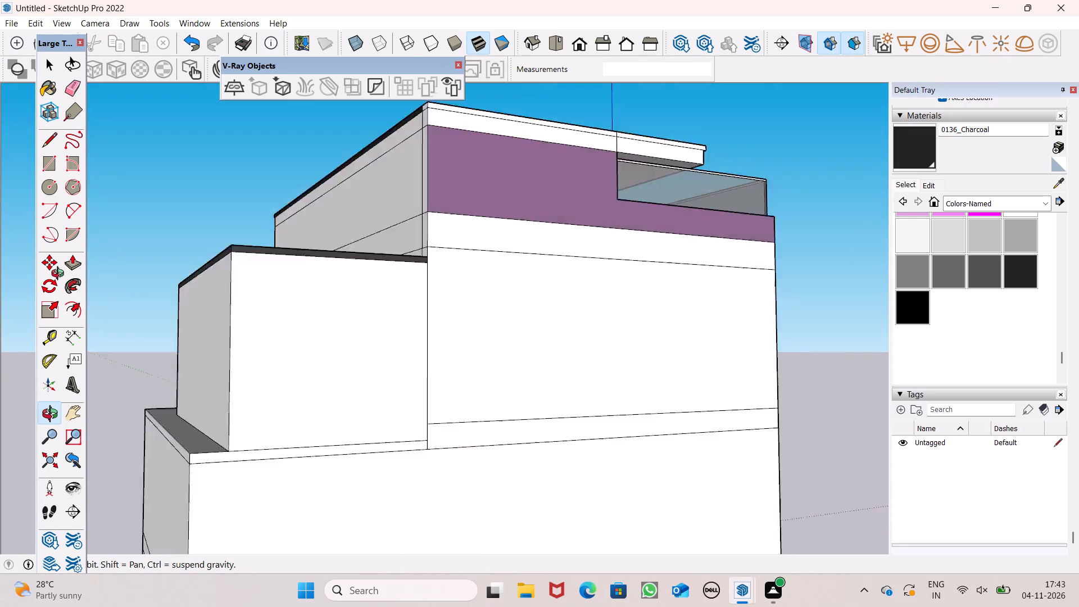
pyautogui.moveTo(60, 275); pyautogui.dragTo(202, 329, button='middle')
pyautogui.scroll(8, 192, 334)
pyautogui.scroll(-6, 564, 189)
pyautogui.scroll(2, 710, 270)
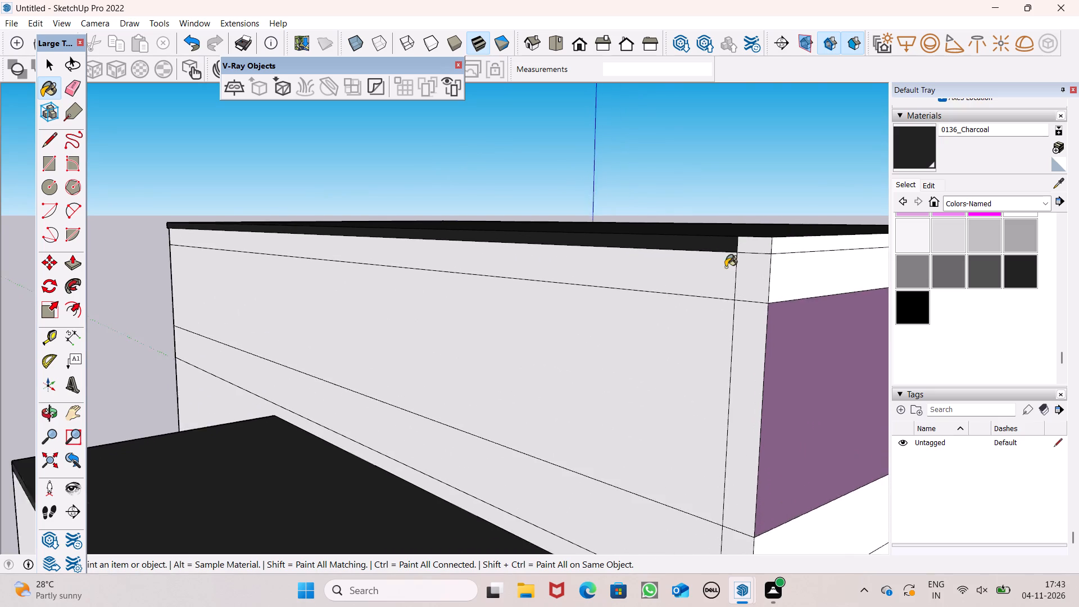
pyautogui.scroll(3, 726, 267)
pyautogui.click(770, 241)
pyautogui.click(791, 242)
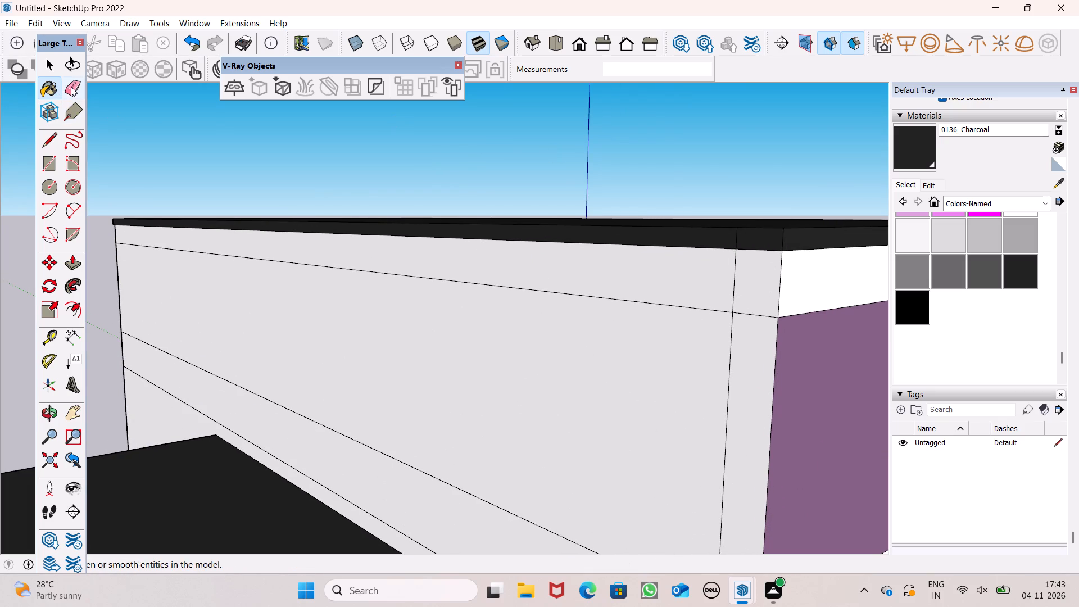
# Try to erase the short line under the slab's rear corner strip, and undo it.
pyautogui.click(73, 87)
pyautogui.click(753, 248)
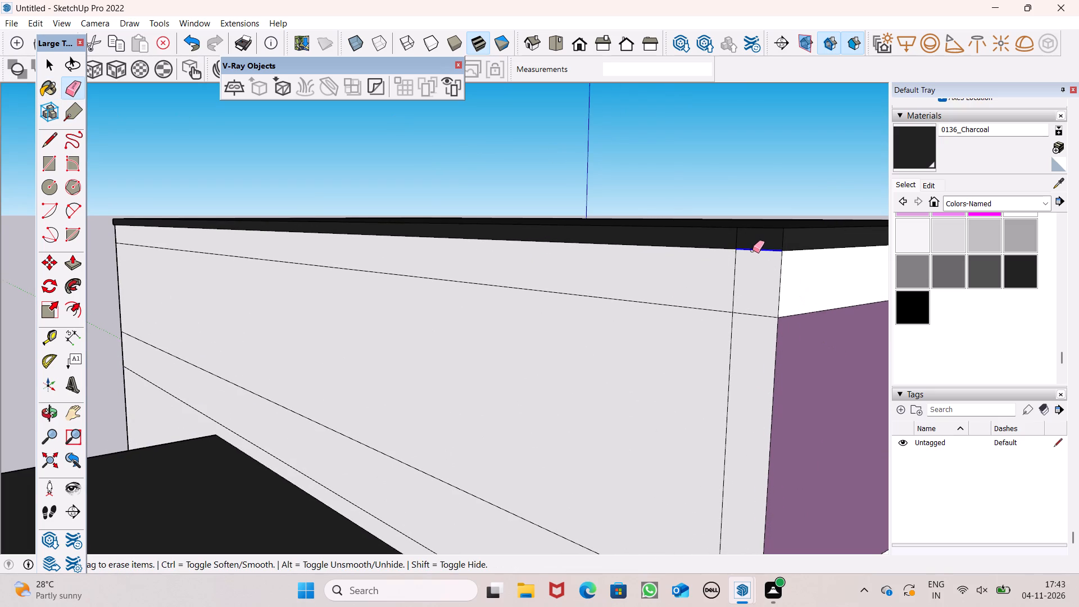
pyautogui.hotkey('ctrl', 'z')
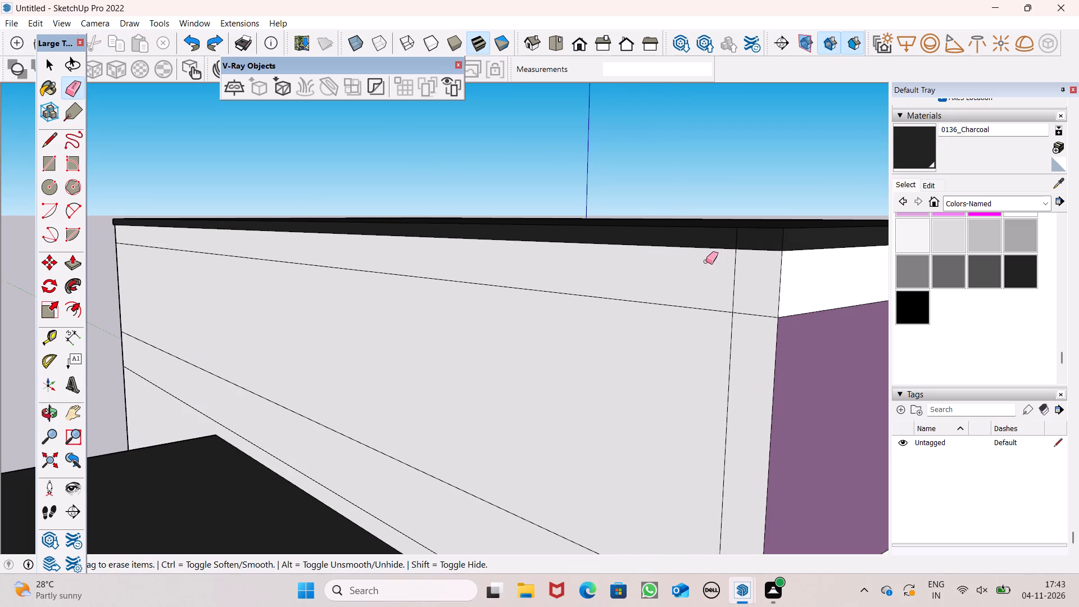
# Erase the short lines dividing the slab's thin edge band, at the rear corner and above the rear glass railing.
pyautogui.scroll(-3, 705, 261)
pyautogui.moveTo(770, 289); pyautogui.dragTo(826, 332, button='middle')
pyautogui.moveTo(738, 255); pyautogui.dragTo(731, 255)
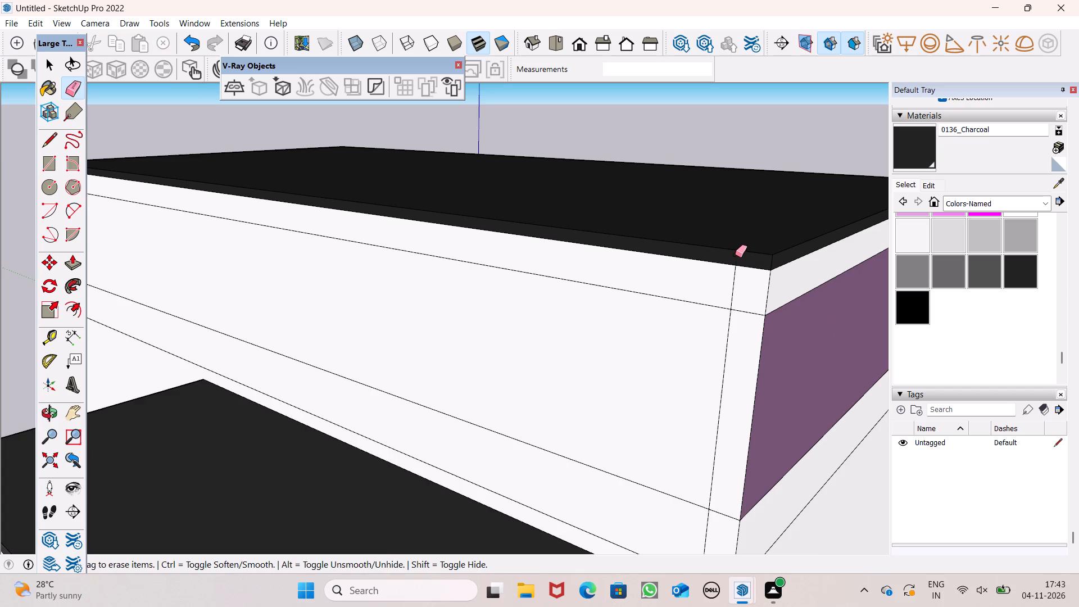
pyautogui.scroll(-5, 738, 266)
pyautogui.moveTo(771, 314); pyautogui.dragTo(461, 313, button='middle')
pyautogui.scroll(3, 709, 309)
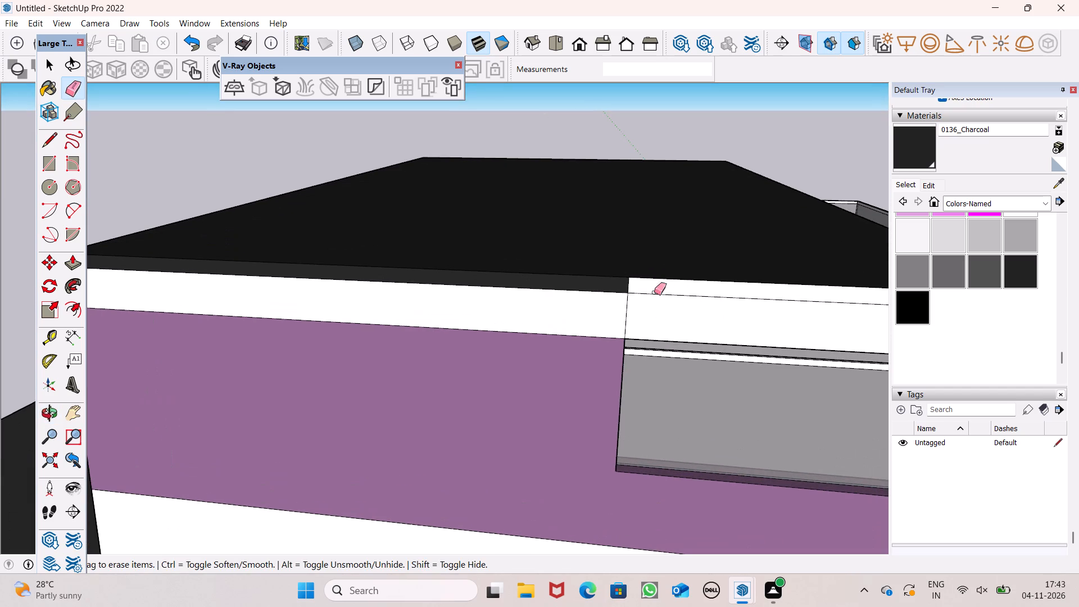
pyautogui.click(628, 288)
pyautogui.scroll(-5, 395, 239)
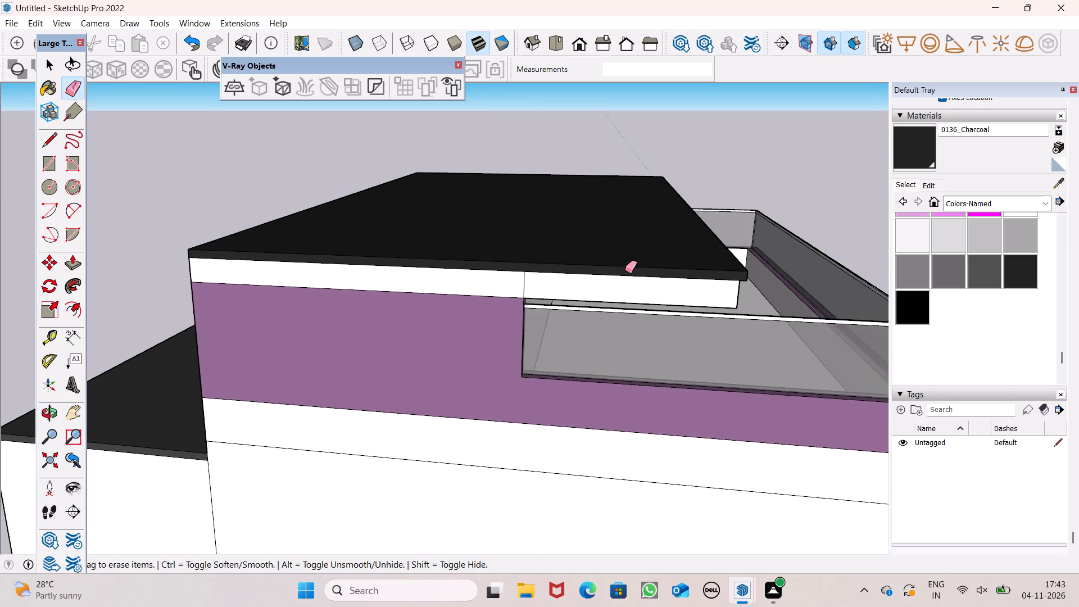
# Erase the short vertical lines crossing the white band under the roof slab, on the rear face and near the rear corner.
pyautogui.moveTo(662, 280); pyautogui.dragTo(553, 78, button='middle')
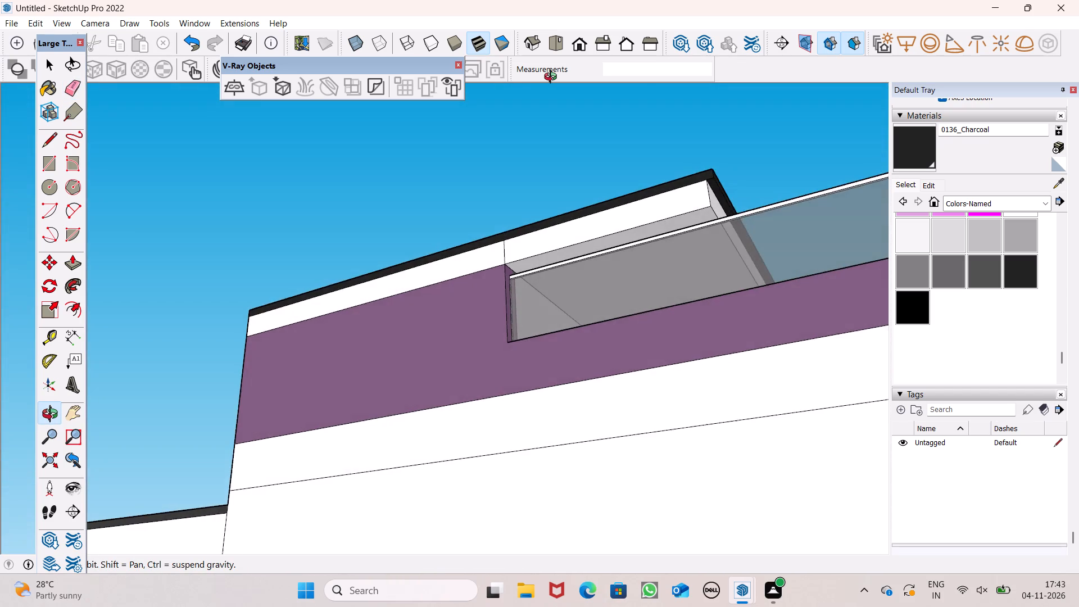
pyautogui.moveTo(553, 78); pyautogui.dragTo(851, 243, button='middle')
pyautogui.moveTo(529, 275); pyautogui.dragTo(526, 275)
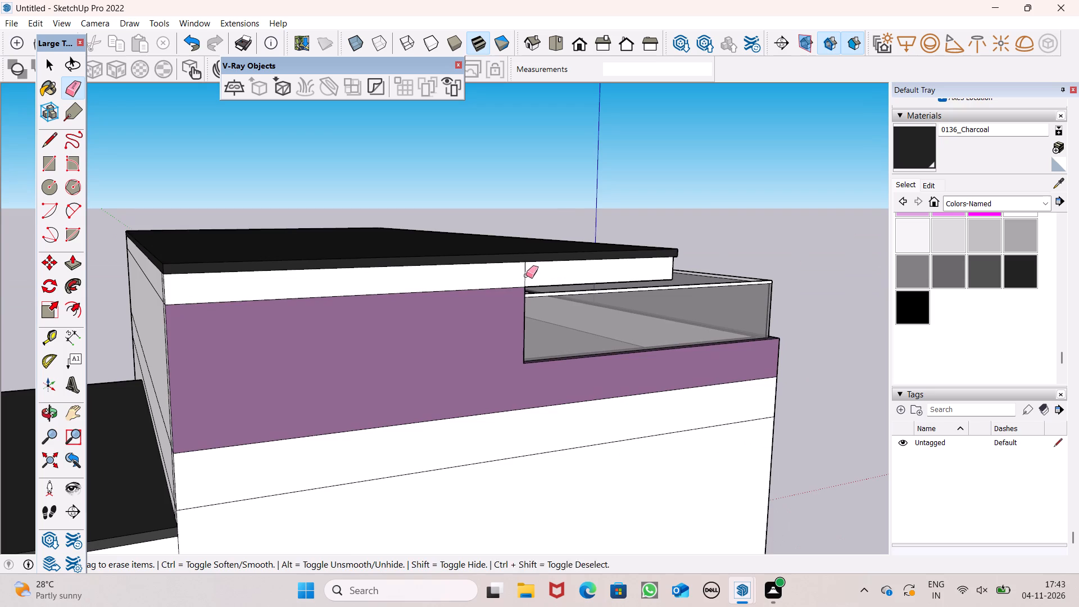
pyautogui.moveTo(526, 275); pyautogui.dragTo(519, 275)
pyautogui.scroll(-4, 567, 225)
pyautogui.moveTo(531, 283); pyautogui.dragTo(729, 285, button='middle')
pyautogui.scroll(5, 667, 270)
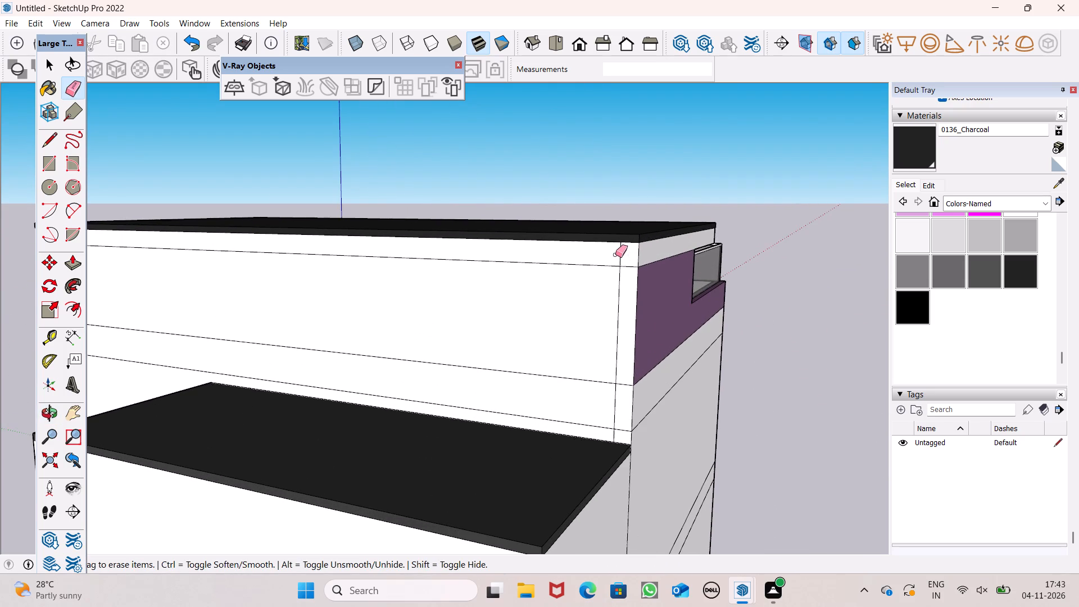
pyautogui.click(615, 255)
pyautogui.click(620, 252)
# Examine the charcoal roof edges and the house's annex side and front facade from several angles.
pyautogui.scroll(-4, 691, 266)
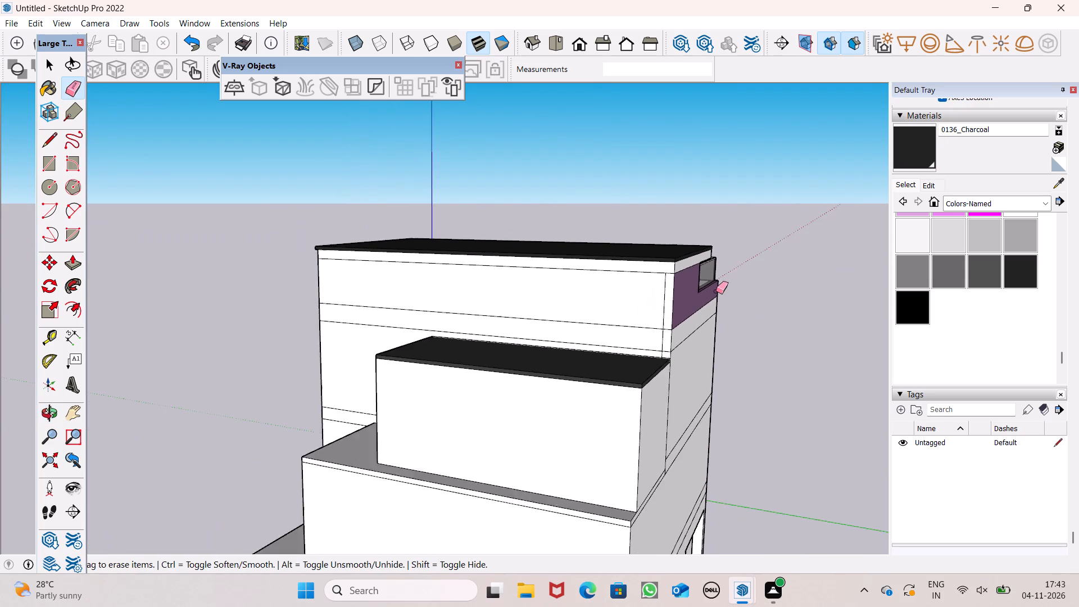
pyautogui.scroll(-6, 716, 291)
pyautogui.moveTo(586, 348); pyautogui.dragTo(1014, 312, button='middle')
pyautogui.moveTo(423, 365); pyautogui.dragTo(485, 352, button='middle')
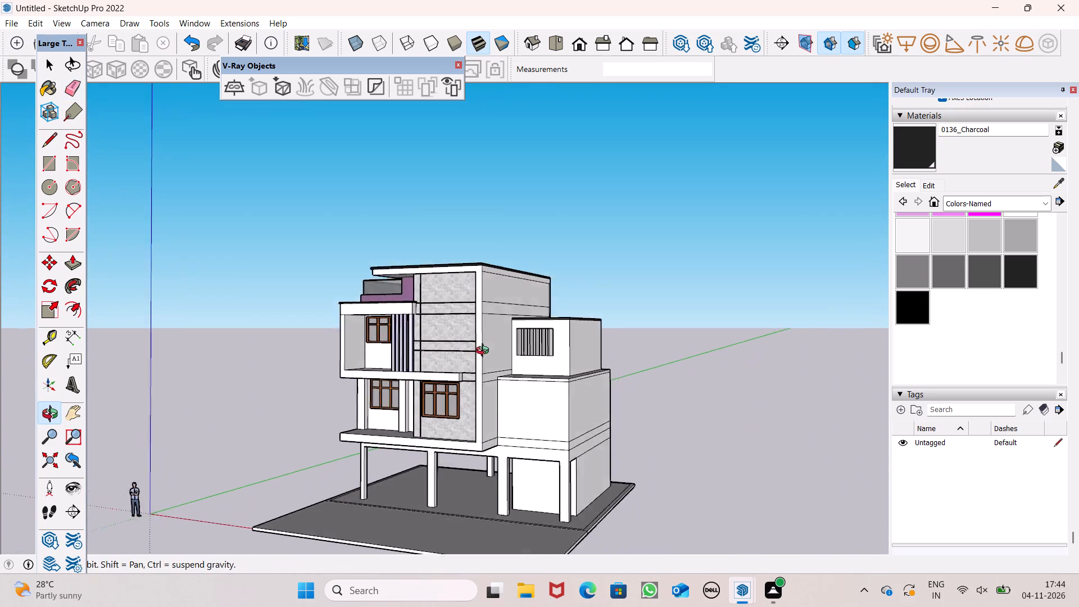
pyautogui.moveTo(485, 352); pyautogui.dragTo(272, 377, button='middle')
pyautogui.scroll(5, 399, 271)
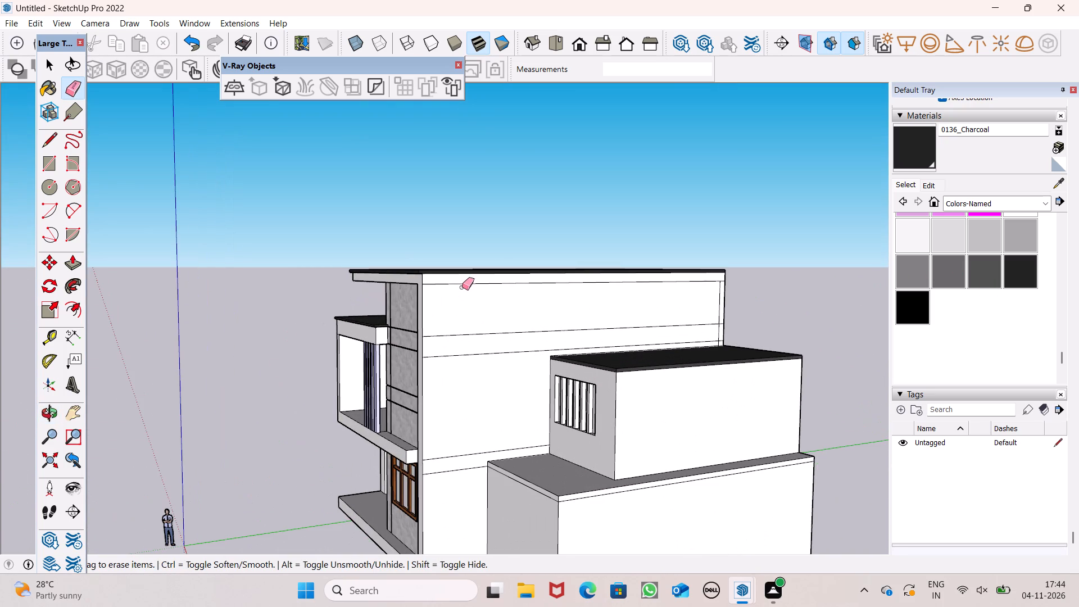
pyautogui.scroll(-3, 463, 325)
pyautogui.moveTo(329, 397); pyautogui.dragTo(487, 377, button='middle')
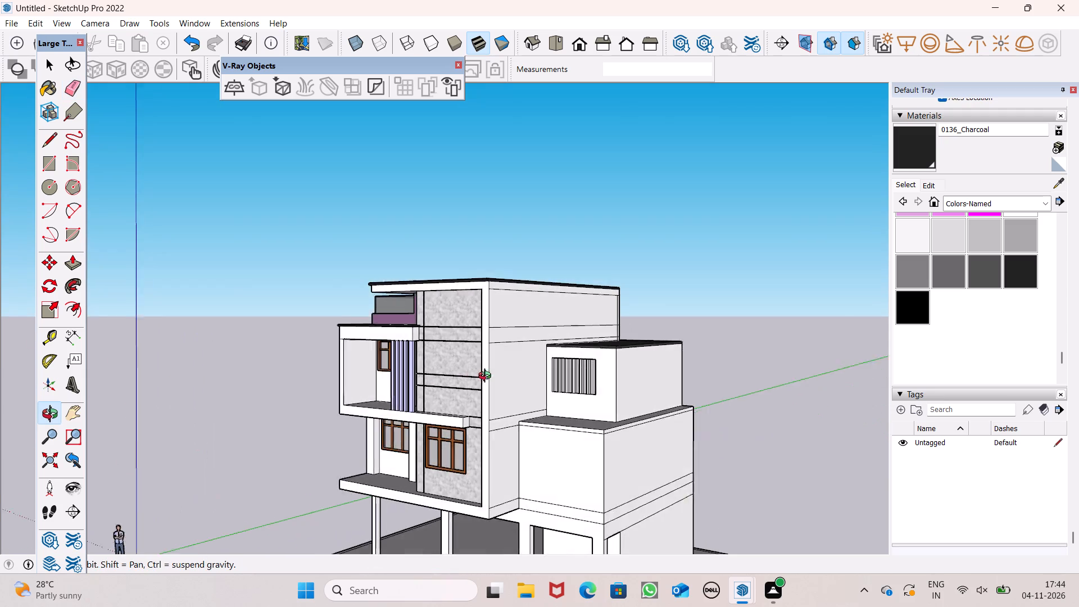
pyautogui.moveTo(487, 377); pyautogui.dragTo(602, 282, button='middle')
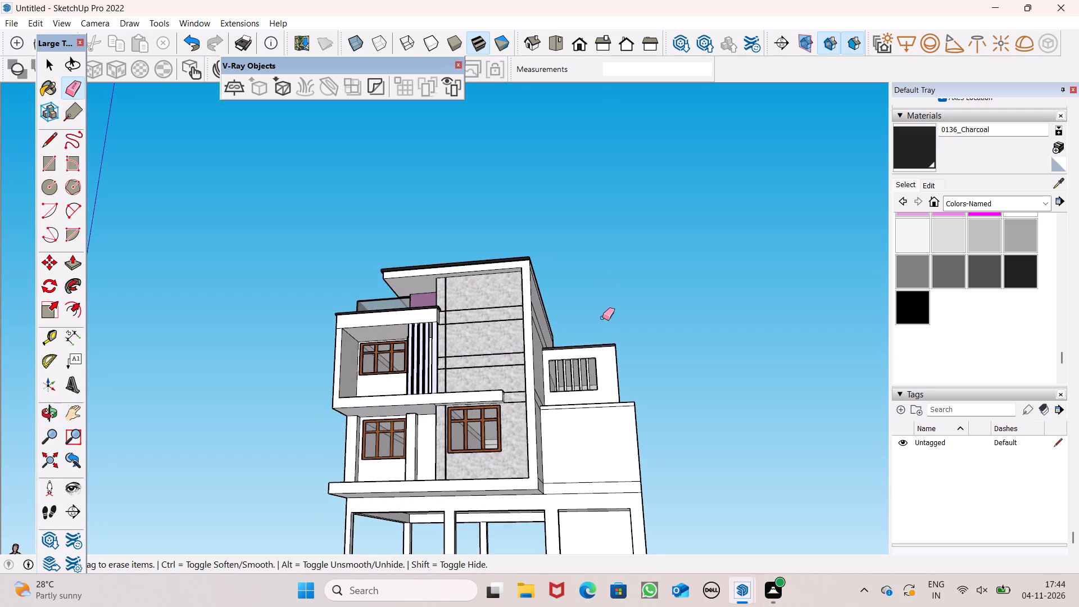
pyautogui.scroll(-2, 601, 368)
pyautogui.moveTo(604, 427); pyautogui.dragTo(618, 501, button='middle')
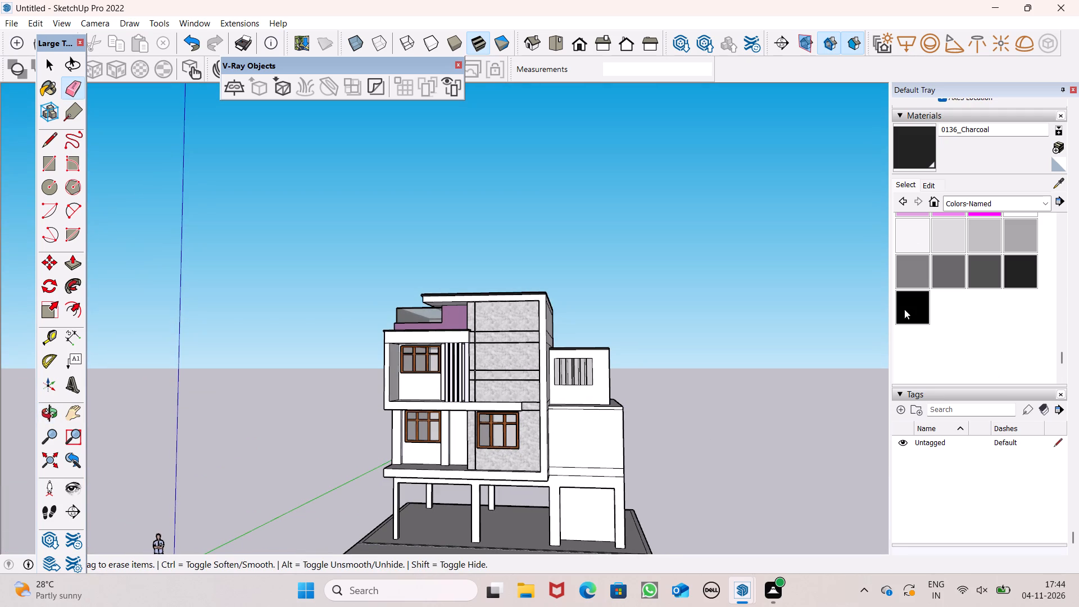
# Paint the top reveal of the annex's barred opening with charcoal in the three gaps nearest the main house.
pyautogui.click(901, 133)
pyautogui.scroll(8, 305, 472)
pyautogui.scroll(-4, 267, 474)
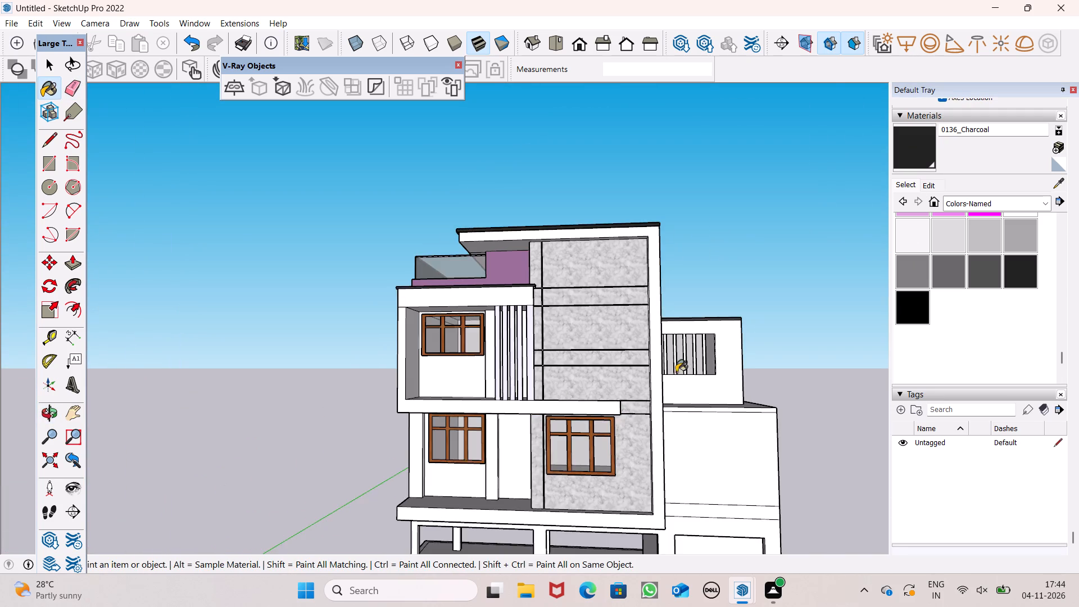
pyautogui.scroll(8, 636, 353)
pyautogui.moveTo(796, 333); pyautogui.dragTo(735, 207, button='middle')
pyautogui.scroll(1, 796, 333)
pyautogui.scroll(2, 747, 235)
pyautogui.scroll(4, 724, 288)
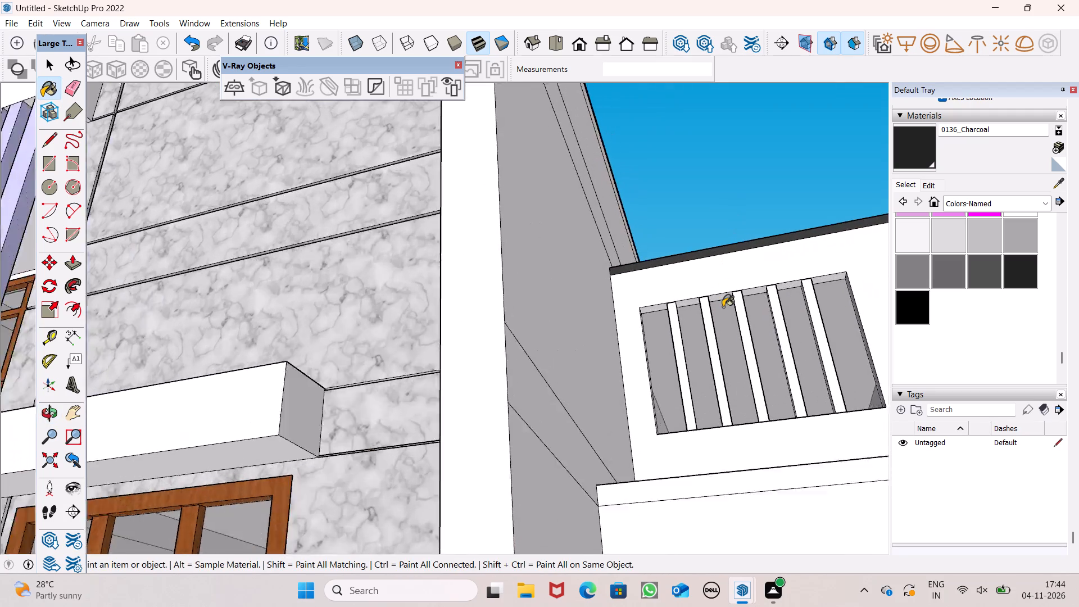
pyautogui.scroll(3, 723, 307)
pyautogui.click(721, 290)
pyautogui.scroll(-4, 721, 293)
pyautogui.click(693, 293)
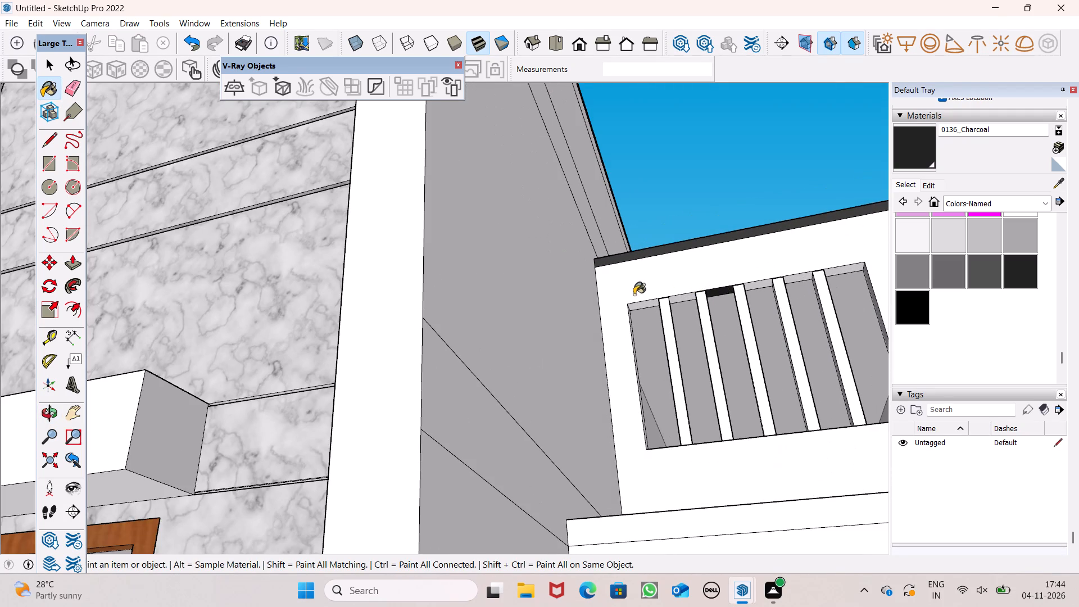
pyautogui.moveTo(645, 306); pyautogui.dragTo(652, 307)
pyautogui.click(676, 301)
pyautogui.scroll(3, 682, 300)
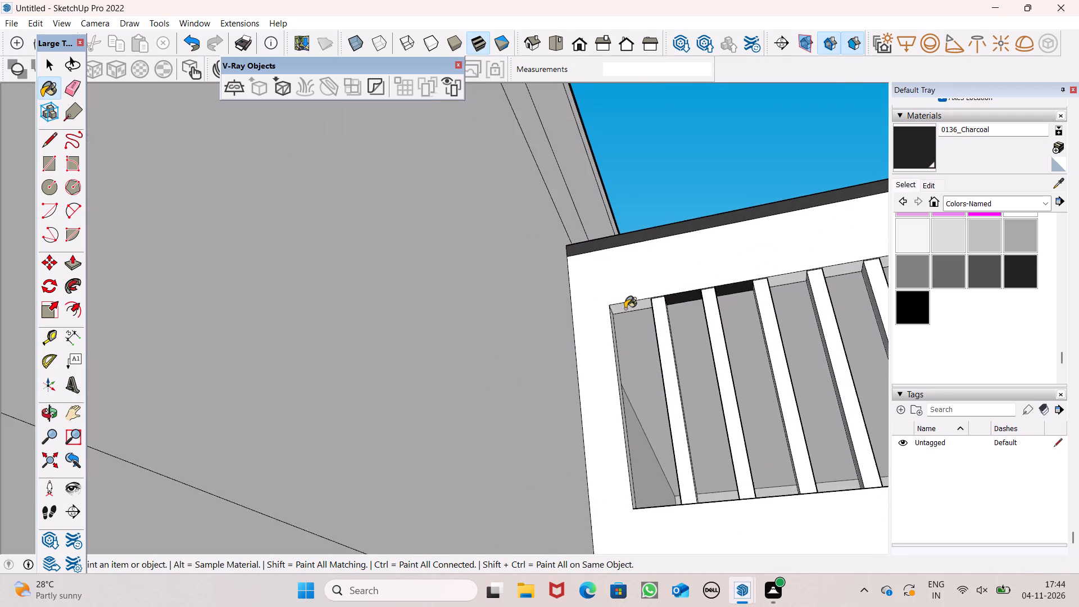
pyautogui.scroll(2, 625, 309)
pyautogui.click(622, 306)
pyautogui.click(606, 338)
pyautogui.scroll(-5, 583, 293)
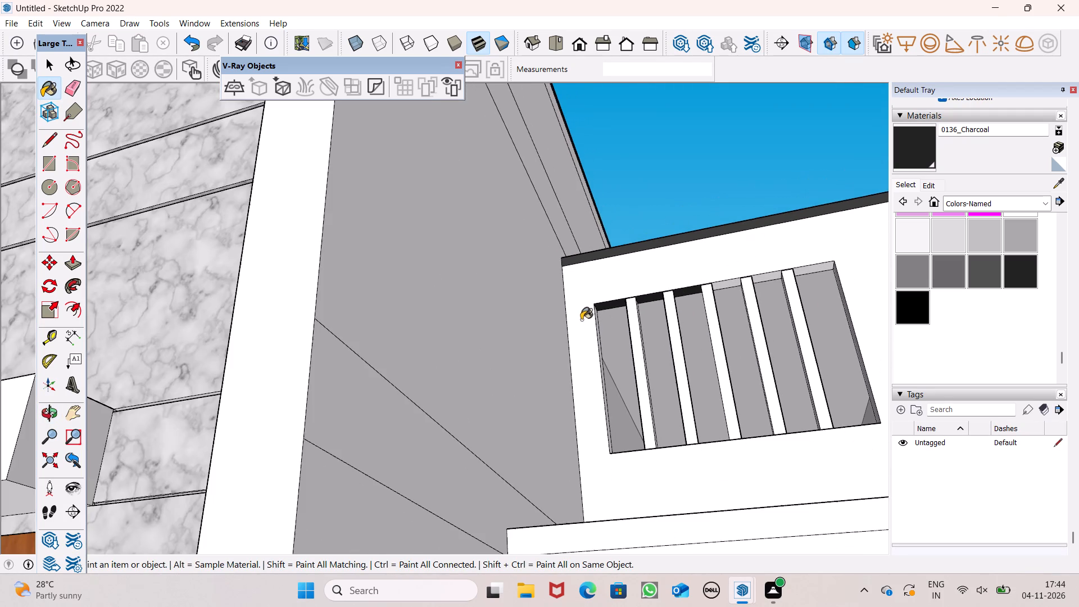
# Paint the side reveal of the barred opening nearest the main house with charcoal.
pyautogui.moveTo(584, 445); pyautogui.dragTo(515, 501, button='middle')
pyautogui.scroll(-1, 633, 415)
pyautogui.scroll(5, 633, 415)
pyautogui.click(633, 415)
pyautogui.scroll(-4, 627, 428)
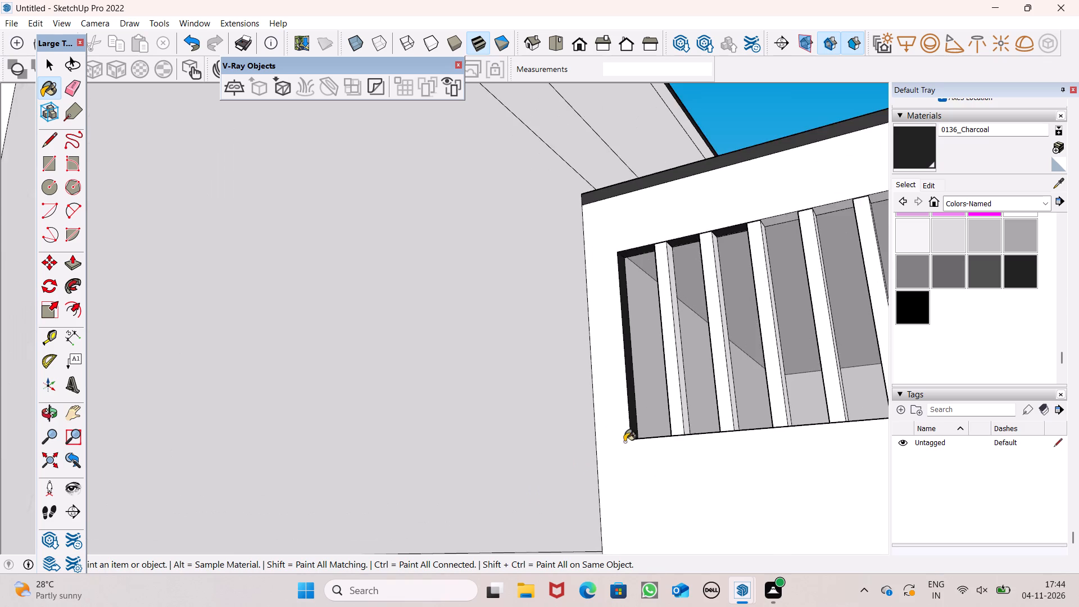
# Paint the barred opening's remaining top reveal sections and its outer side reveal with charcoal.
pyautogui.moveTo(624, 445); pyautogui.dragTo(717, 484, button='middle')
pyautogui.scroll(7, 850, 325)
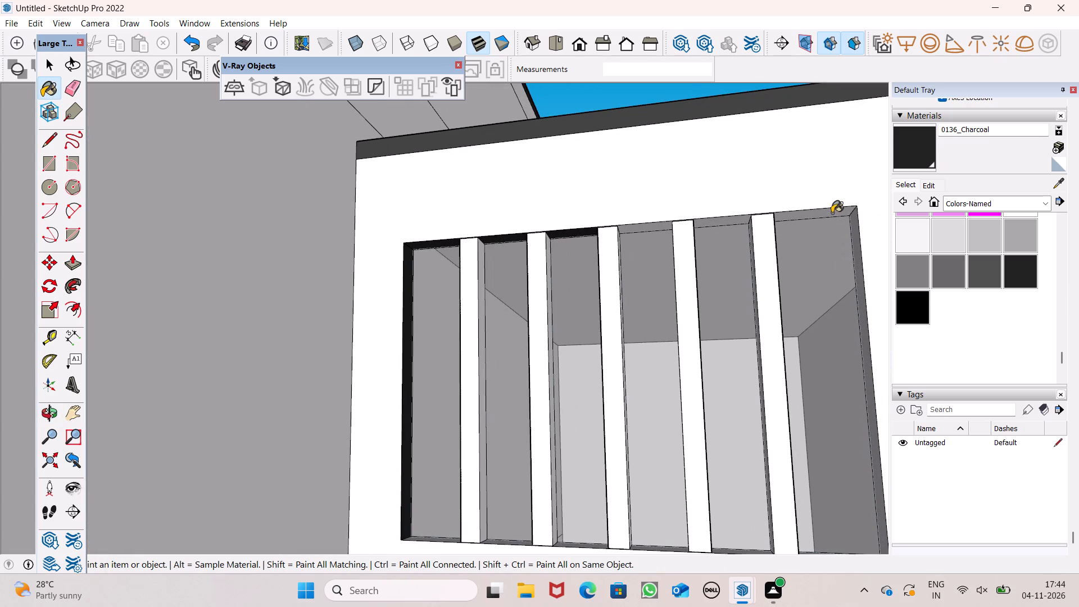
pyautogui.click(832, 213)
pyautogui.click(853, 218)
pyautogui.click(717, 219)
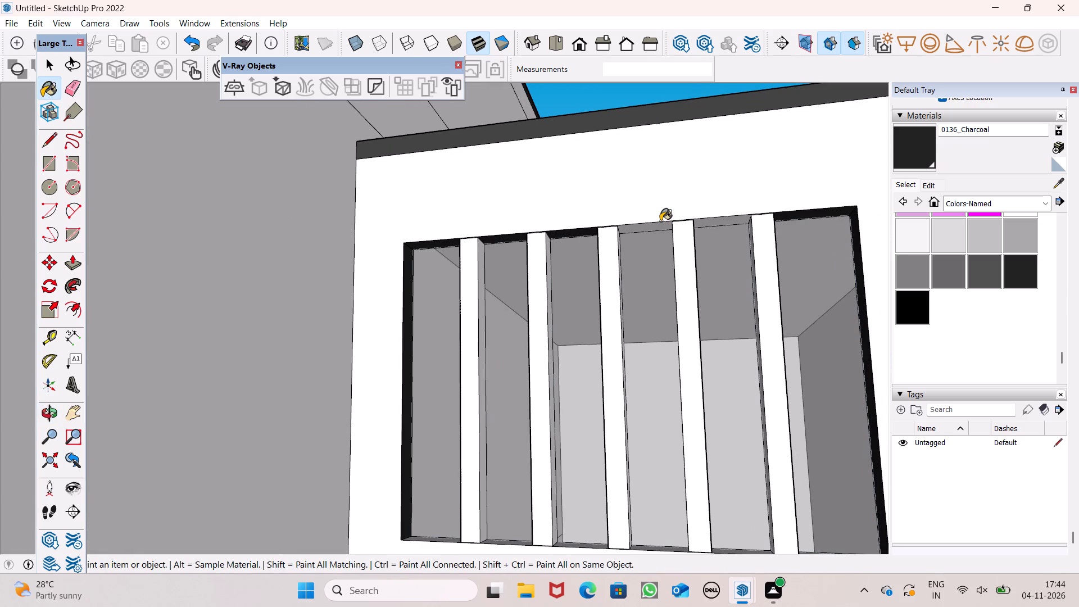
pyautogui.click(652, 225)
pyautogui.scroll(-6, 619, 201)
# Paint the bottom reveal of the annex's barred opening with charcoal.
pyautogui.moveTo(631, 305); pyautogui.dragTo(653, 552, button='middle')
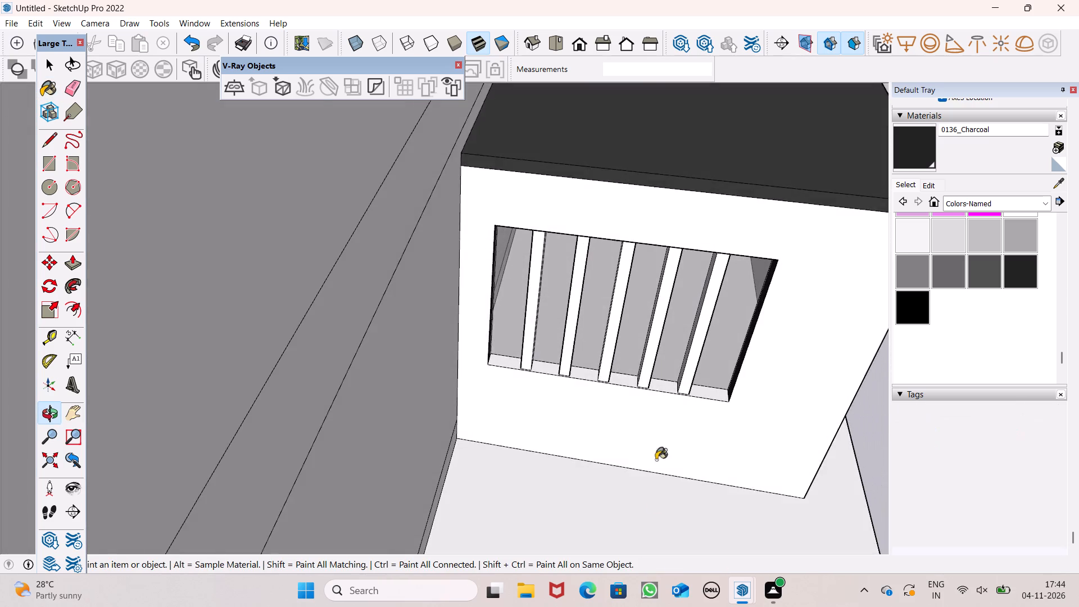
pyautogui.scroll(5, 723, 377)
pyautogui.click(701, 408)
# Examine the painted barred opening and the whole front facade from farther away.
pyautogui.scroll(-6, 615, 370)
pyautogui.moveTo(629, 402); pyautogui.dragTo(628, 402, button='middle')
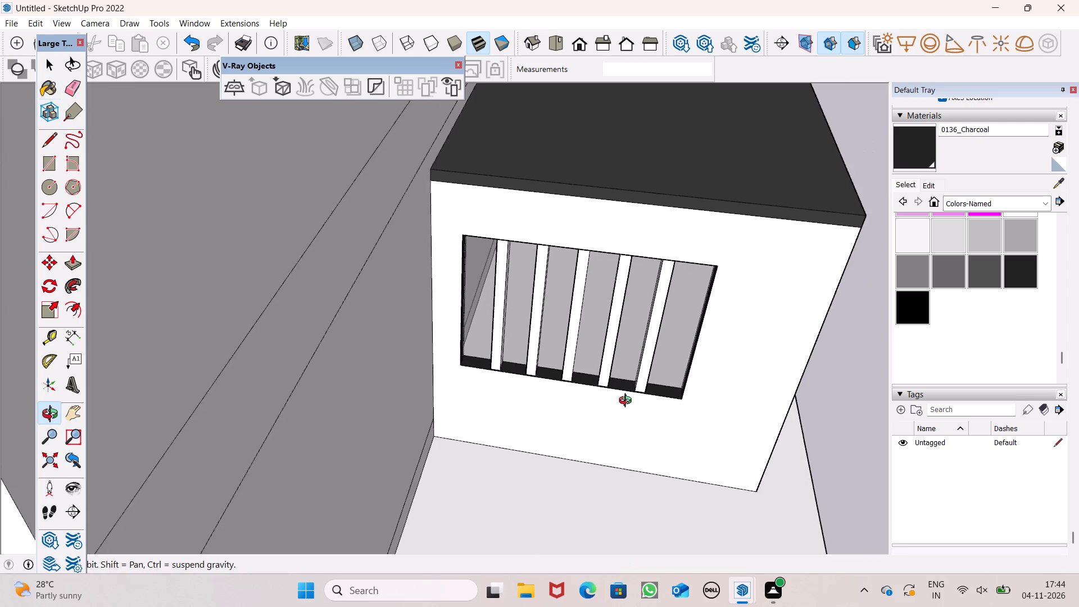
pyautogui.moveTo(628, 402); pyautogui.dragTo(622, 194, button='middle')
pyautogui.scroll(-4, 617, 310)
pyautogui.moveTo(617, 330); pyautogui.dragTo(693, 375, button='middle')
pyautogui.press('space')
pyautogui.scroll(-4, 674, 323)
pyautogui.scroll(-6, 741, 301)
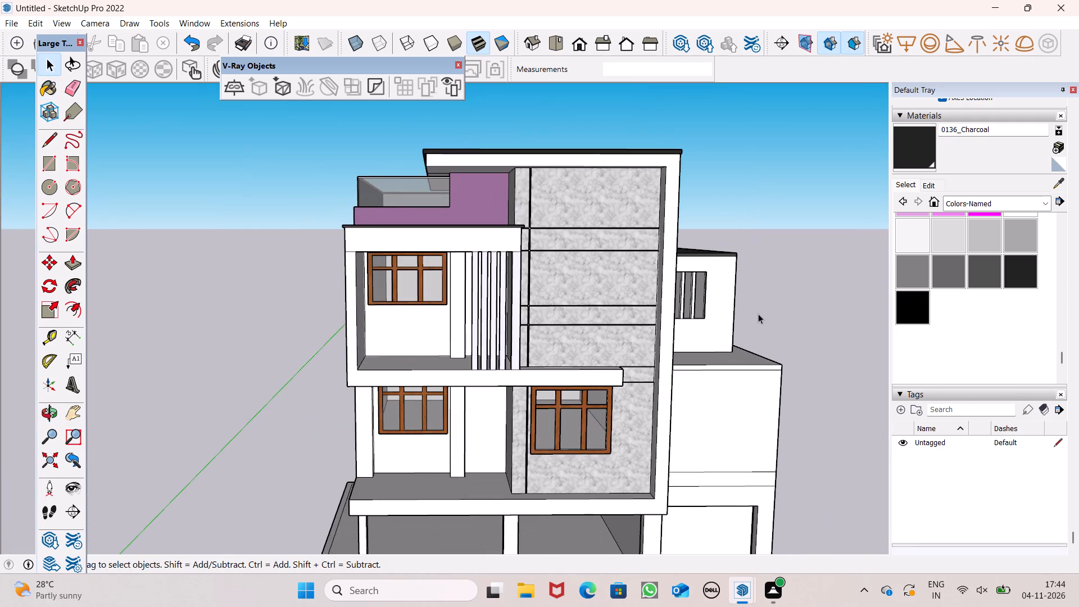
pyautogui.scroll(-4, 758, 314)
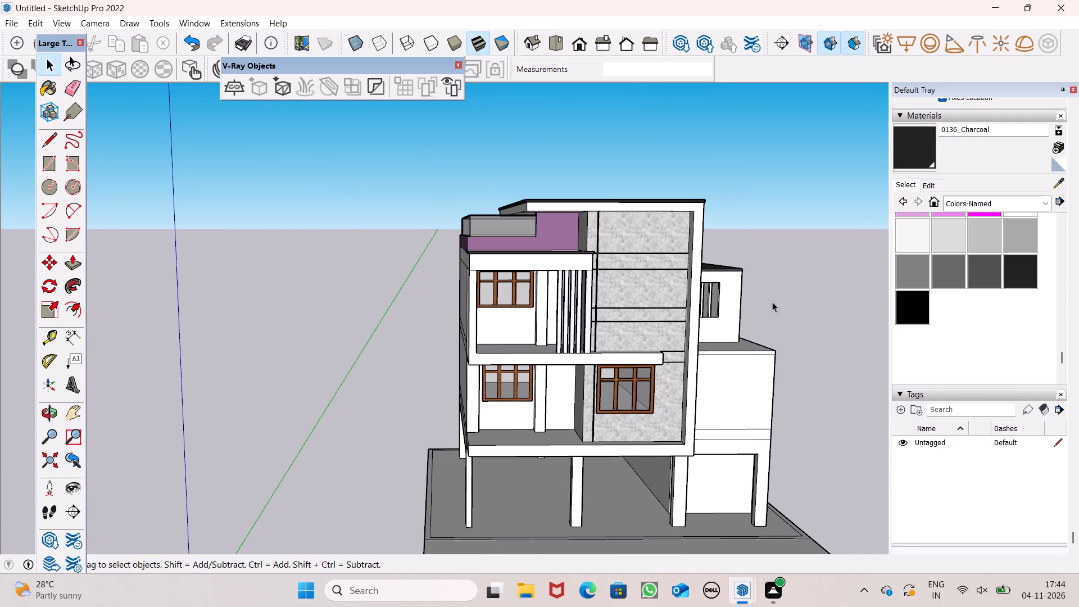
# Paint the front face of the slab band below the upper balcony with 0131_Silver.
pyautogui.click(968, 205)
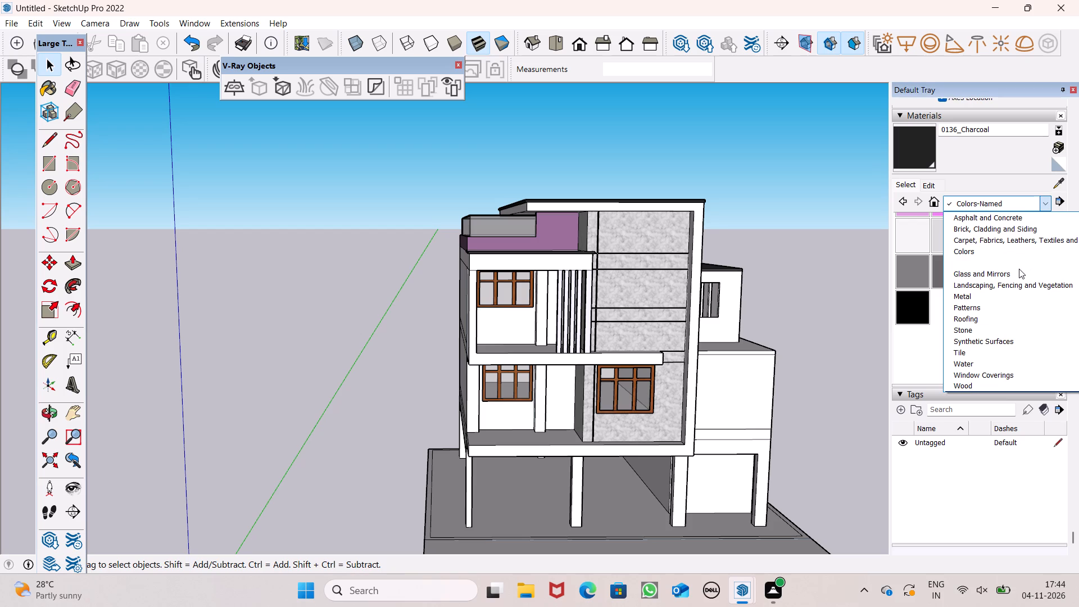
pyautogui.click(938, 230)
pyautogui.click(990, 231)
pyautogui.scroll(-4, 1041, 285)
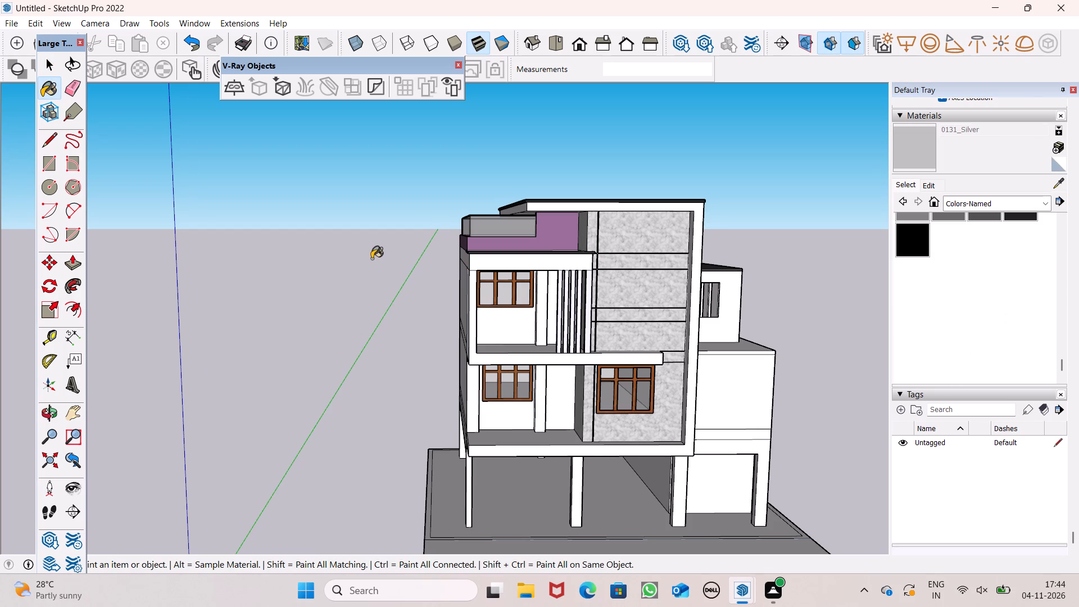
pyautogui.scroll(-1, 370, 265)
pyautogui.scroll(6, 370, 269)
pyautogui.scroll(-3, 623, 304)
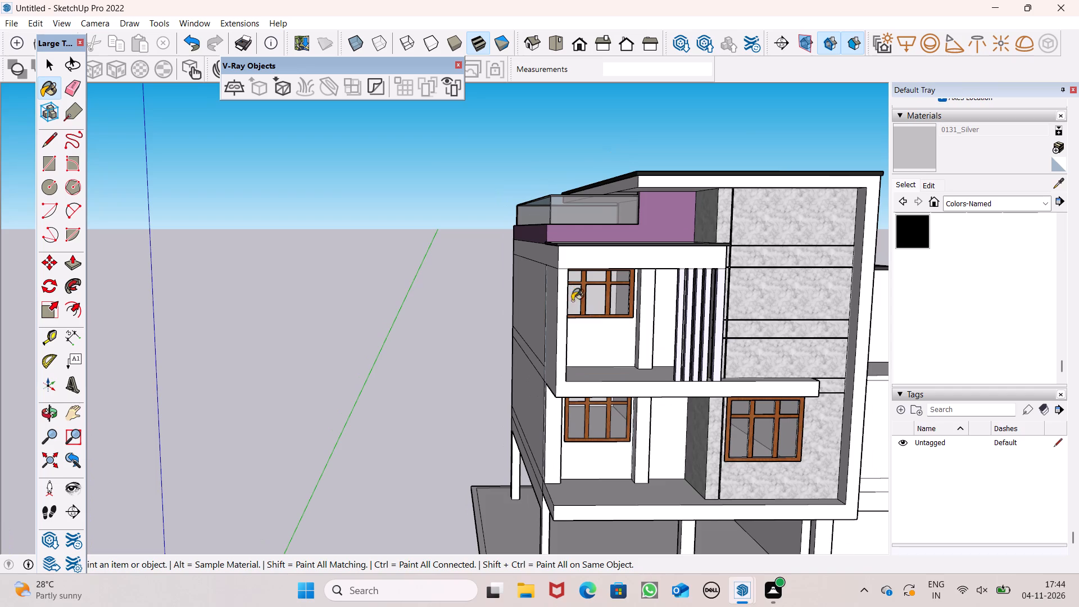
pyautogui.moveTo(595, 391); pyautogui.dragTo(593, 425, button='middle')
pyautogui.click(596, 392)
pyautogui.moveTo(596, 395); pyautogui.dragTo(596, 405)
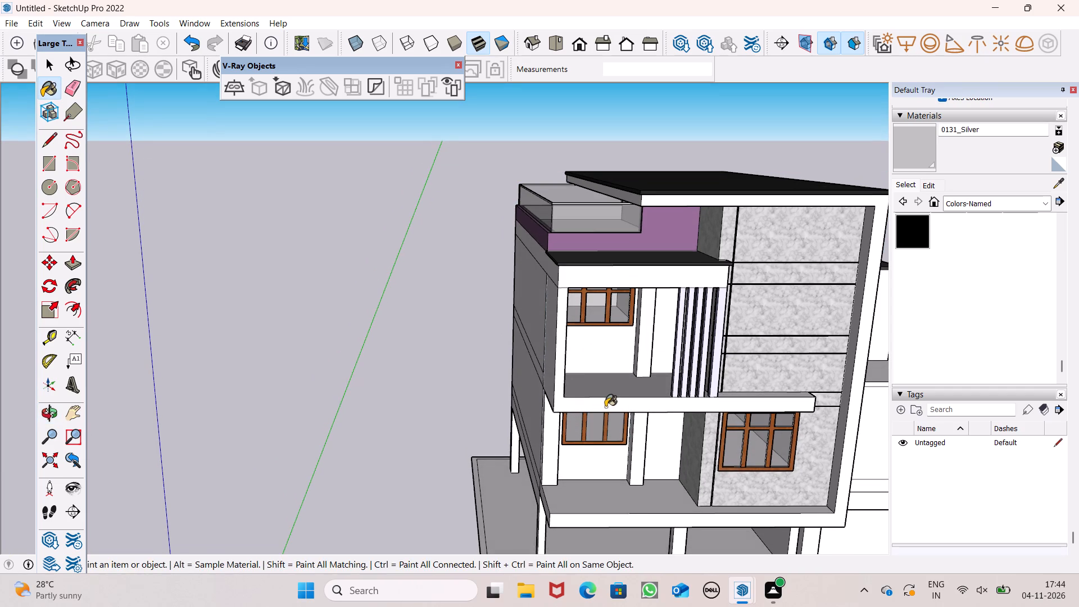
# Paint the ceilings of the lower and upper front balconies with 0131_Silver.
pyautogui.moveTo(614, 414); pyautogui.dragTo(636, 175, button='middle')
pyautogui.scroll(1, 636, 174)
pyautogui.click(632, 329)
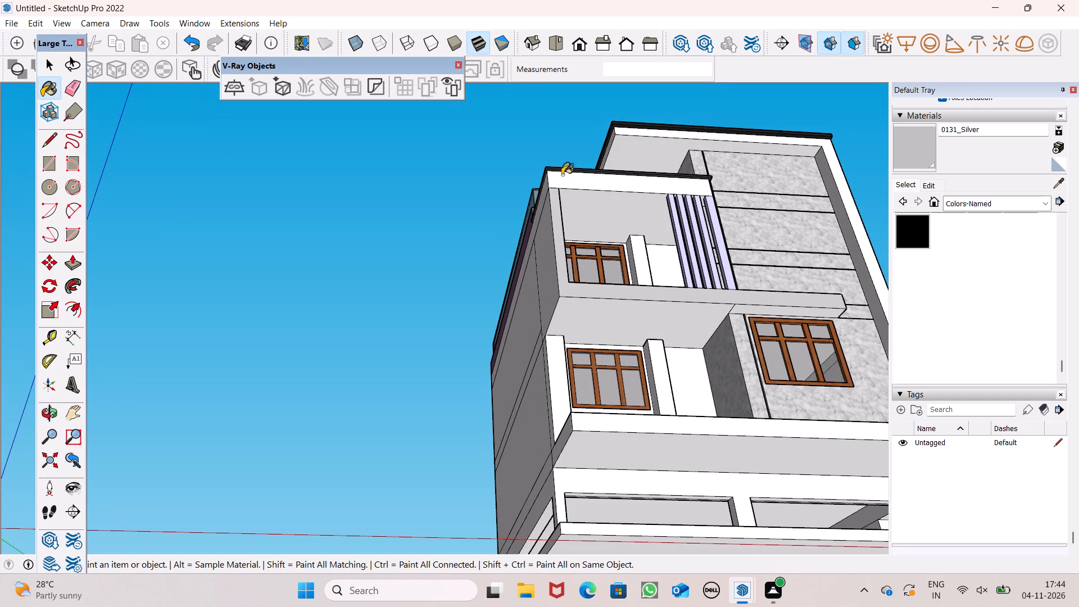
pyautogui.moveTo(606, 238); pyautogui.dragTo(569, 262, button='middle')
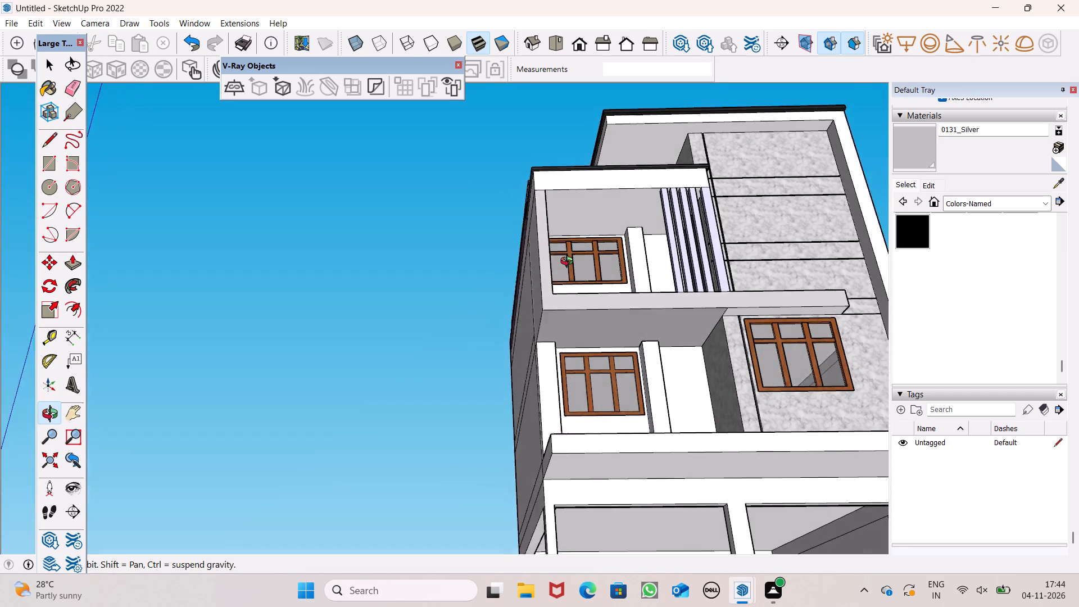
pyautogui.moveTo(569, 262); pyautogui.dragTo(560, 251, button='middle')
pyautogui.click(569, 211)
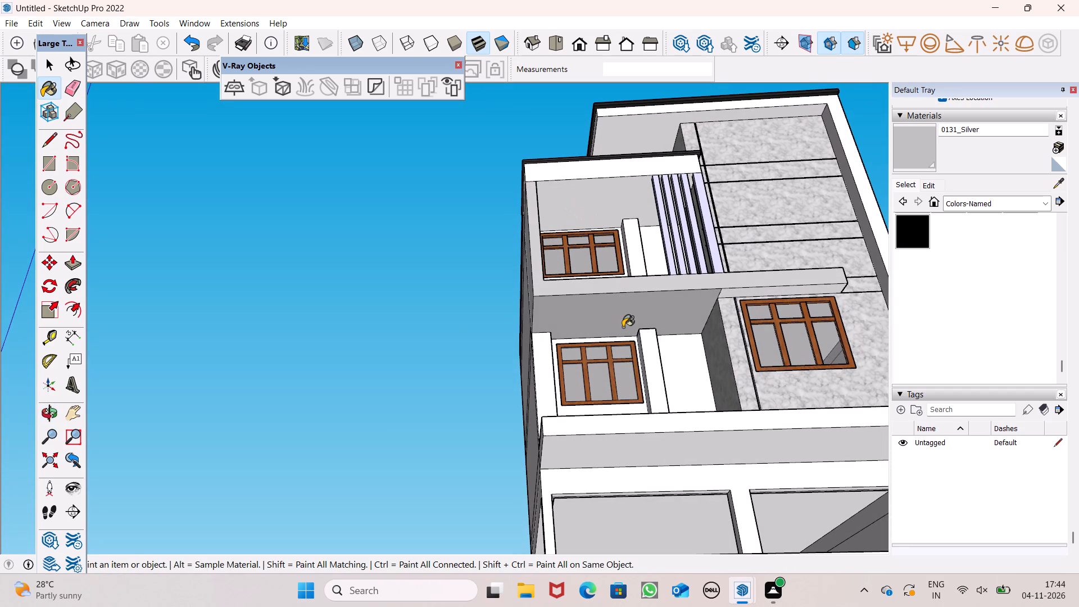
# Paint the front face, underside and end face of the lower balcony's floor slab with 0131_Silver.
pyautogui.scroll(-2, 645, 351)
pyautogui.moveTo(654, 387); pyautogui.dragTo(652, 424, button='middle')
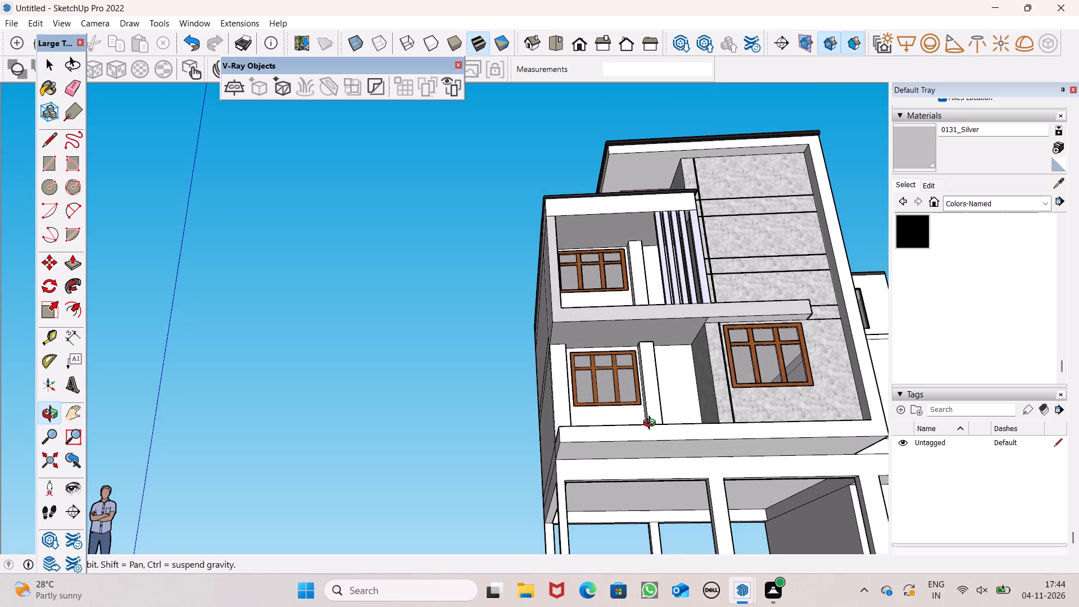
pyautogui.moveTo(652, 424); pyautogui.dragTo(640, 404, button='middle')
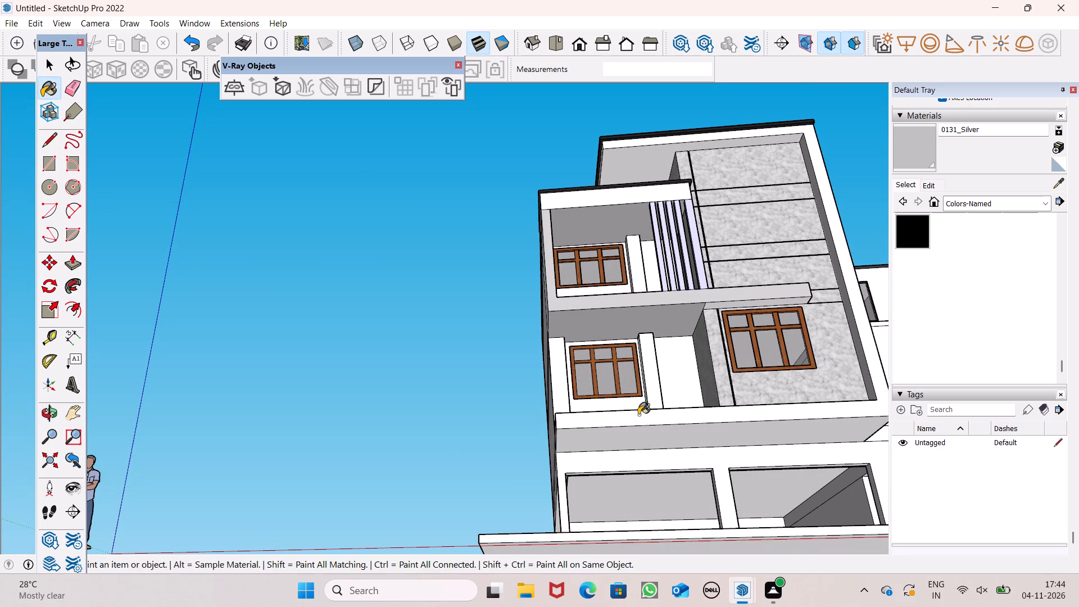
pyautogui.click(635, 421)
pyautogui.click(635, 428)
pyautogui.scroll(-3, 605, 302)
pyautogui.moveTo(583, 354); pyautogui.dragTo(737, 417, button='middle')
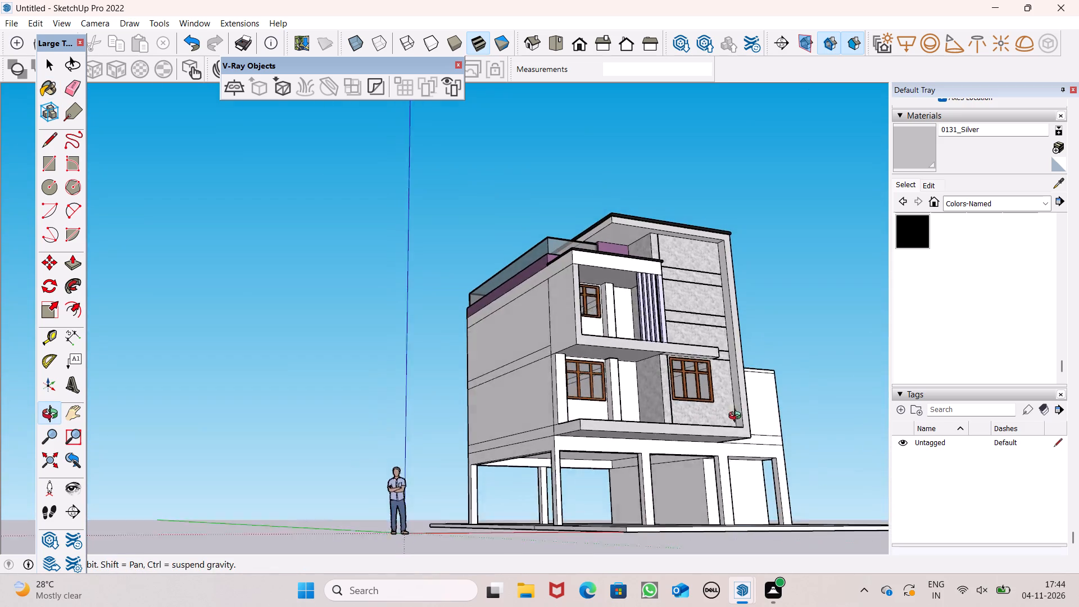
pyautogui.moveTo(737, 417); pyautogui.dragTo(752, 422, button='middle')
pyautogui.scroll(4, 596, 423)
pyautogui.click(564, 427)
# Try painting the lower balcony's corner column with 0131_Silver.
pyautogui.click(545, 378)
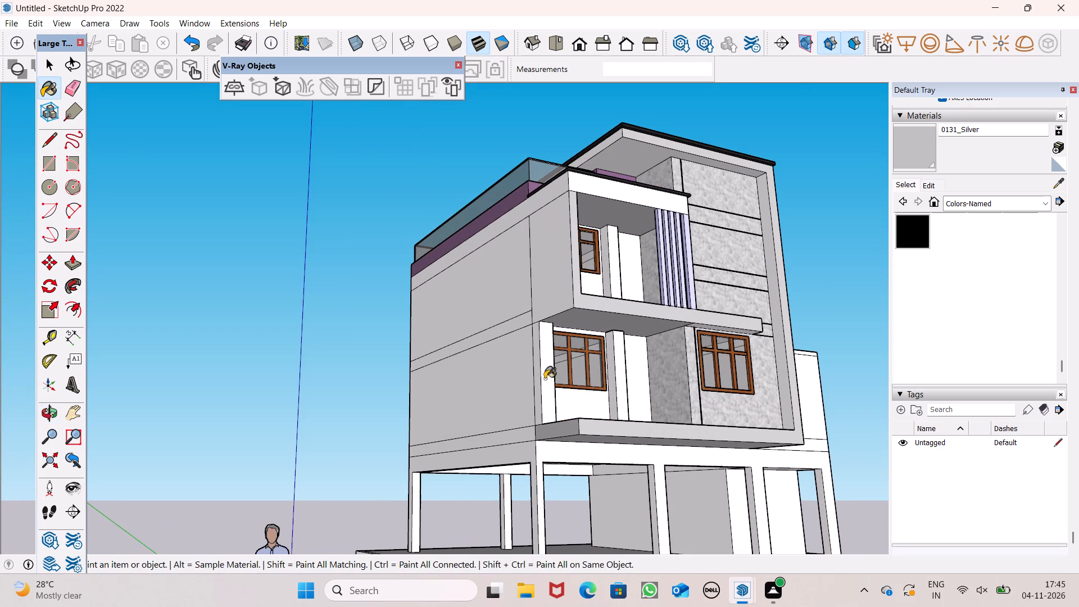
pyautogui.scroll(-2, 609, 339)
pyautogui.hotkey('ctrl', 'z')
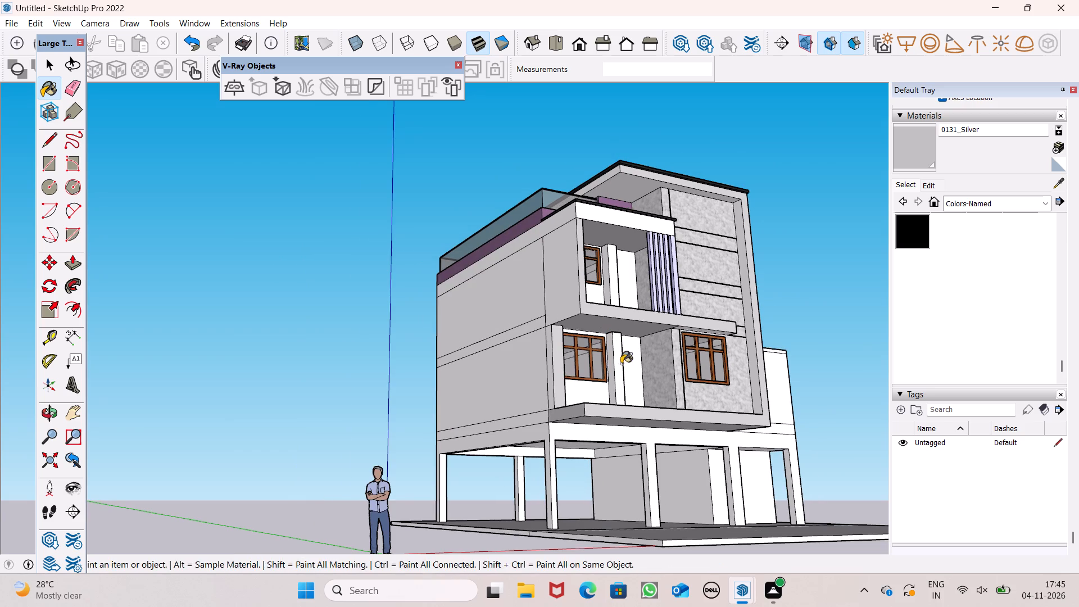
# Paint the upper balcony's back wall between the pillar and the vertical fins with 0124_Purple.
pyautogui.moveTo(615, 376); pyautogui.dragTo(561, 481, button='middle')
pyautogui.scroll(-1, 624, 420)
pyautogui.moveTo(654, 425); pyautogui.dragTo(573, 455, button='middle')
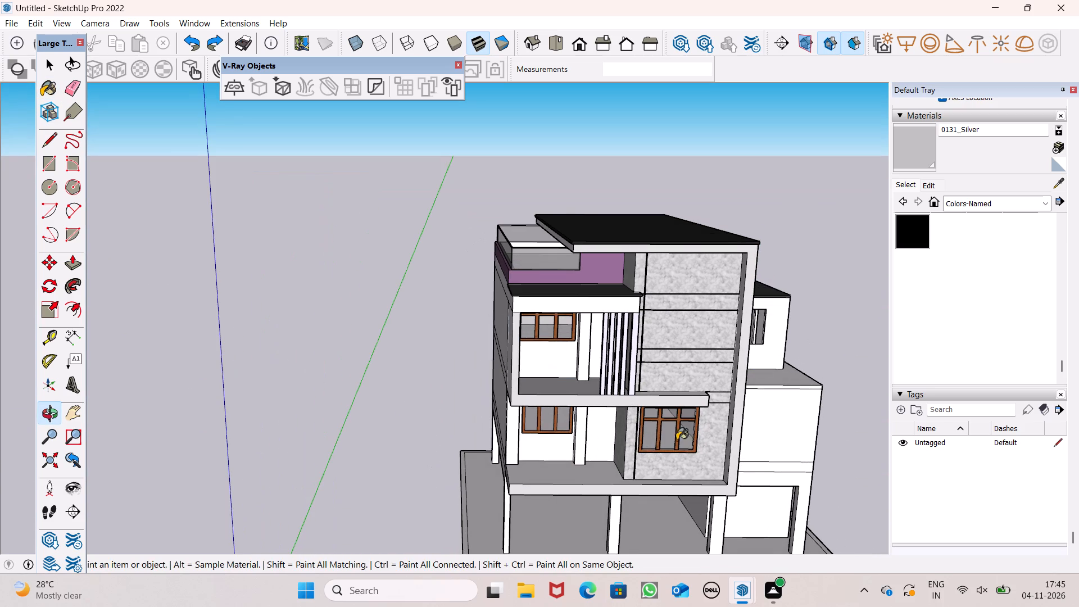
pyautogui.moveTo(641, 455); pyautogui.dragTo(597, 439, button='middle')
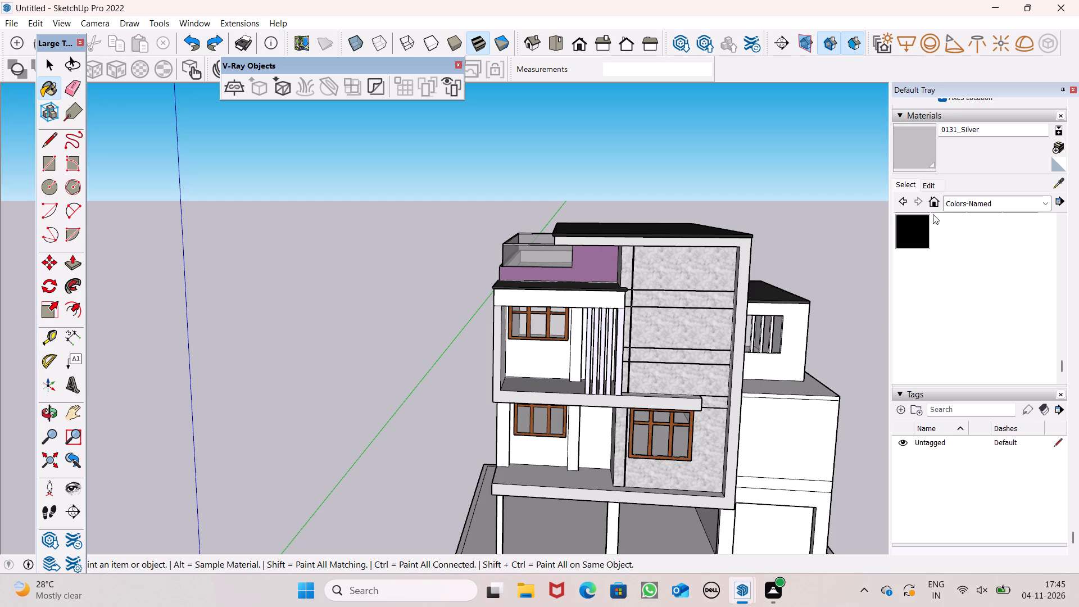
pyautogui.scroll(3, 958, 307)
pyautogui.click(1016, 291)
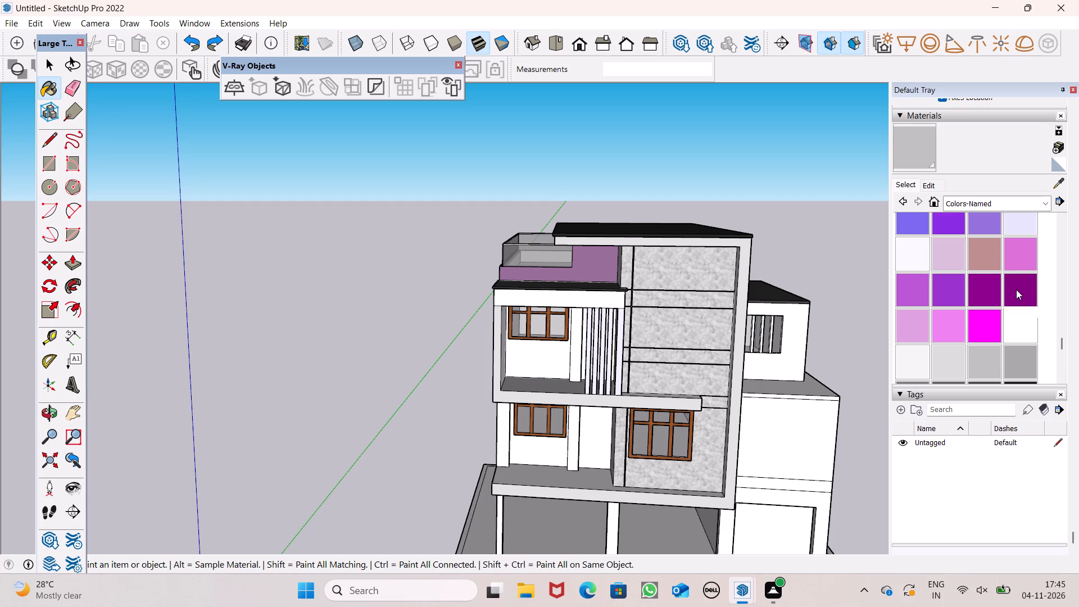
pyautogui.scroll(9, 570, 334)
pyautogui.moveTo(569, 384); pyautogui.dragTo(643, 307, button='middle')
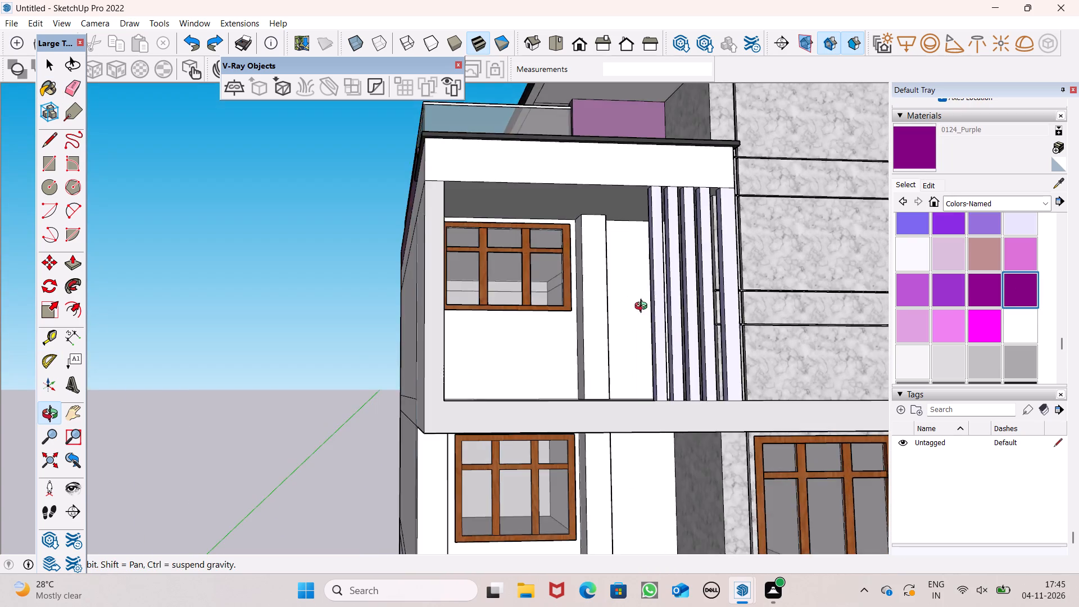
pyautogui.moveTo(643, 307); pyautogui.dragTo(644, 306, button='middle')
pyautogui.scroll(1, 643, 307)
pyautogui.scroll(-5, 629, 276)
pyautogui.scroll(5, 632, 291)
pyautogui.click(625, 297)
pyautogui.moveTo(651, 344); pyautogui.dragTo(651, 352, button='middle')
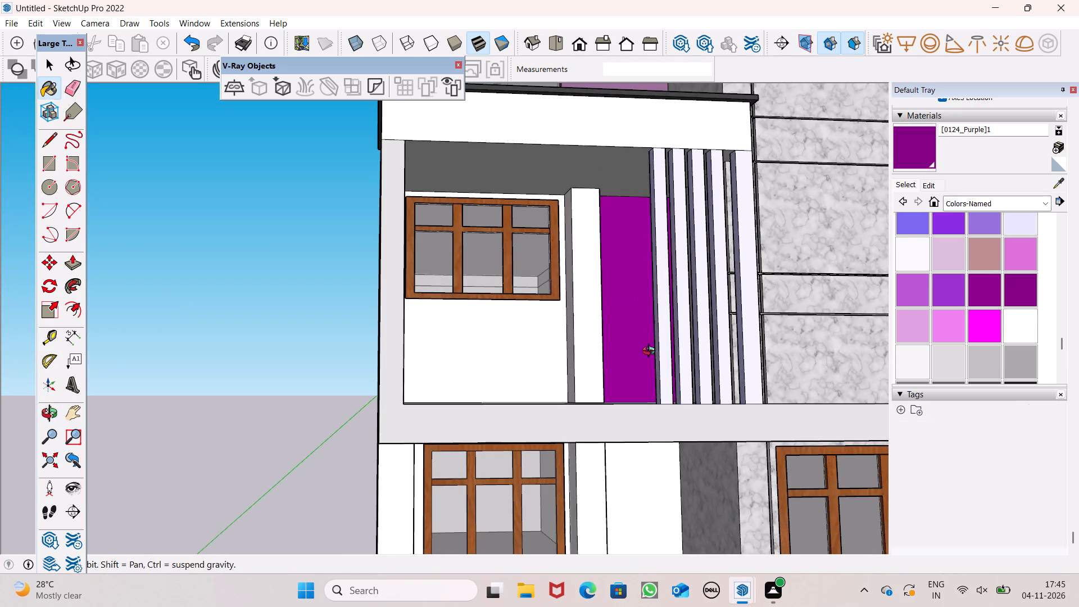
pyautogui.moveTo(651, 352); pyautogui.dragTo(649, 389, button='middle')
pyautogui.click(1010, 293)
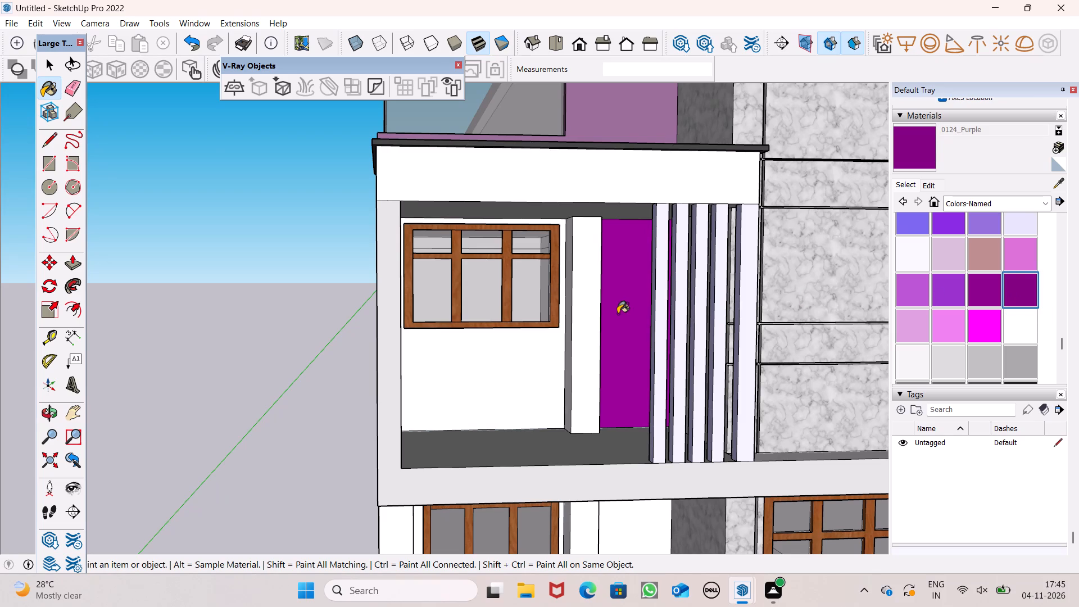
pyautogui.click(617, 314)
# Paint the upper balcony's back wall between the pillar and the vertical fins with 0123_DarkMagenta.
pyautogui.click(973, 287)
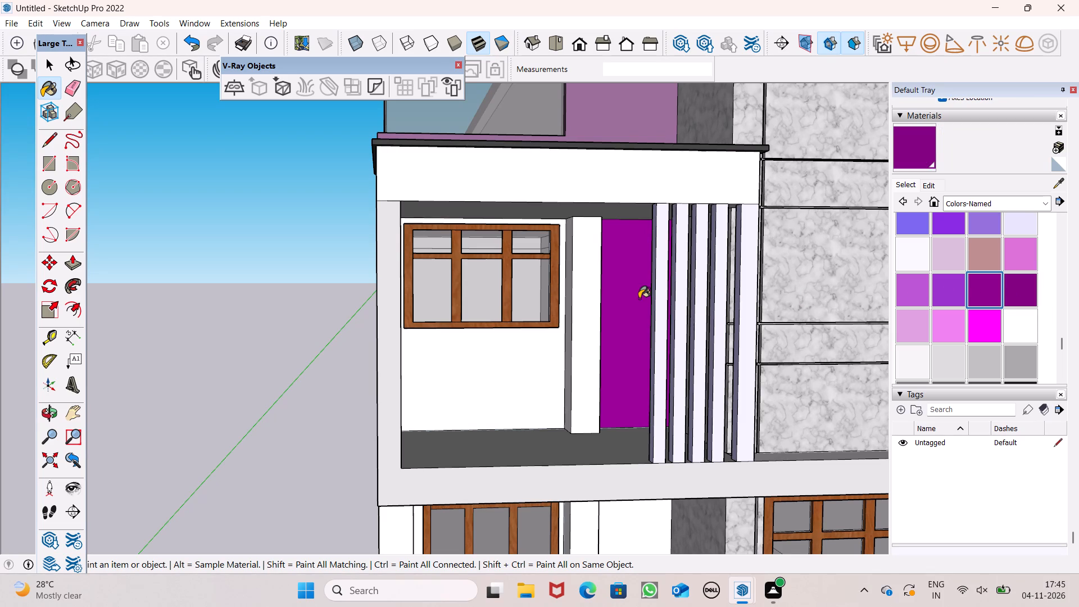
pyautogui.click(639, 298)
# Mute the 0123_DarkMagenta wall colour by setting its green value to 96.
pyautogui.click(932, 181)
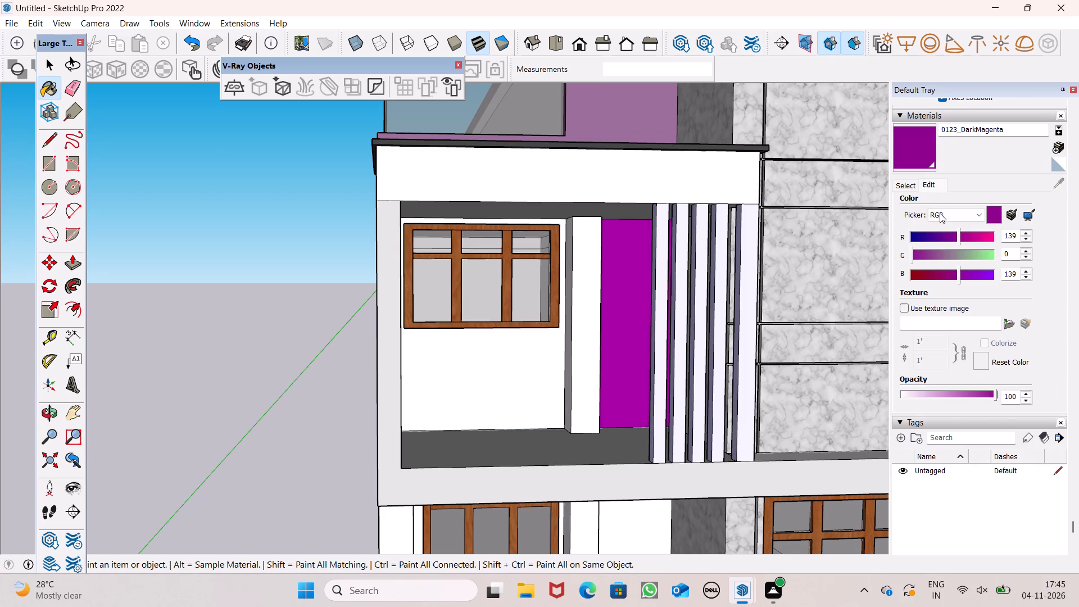
pyautogui.click(941, 257)
pyautogui.scroll(-4, 548, 278)
pyautogui.moveTo(575, 311); pyautogui.dragTo(574, 329, button='middle')
pyautogui.click(943, 252)
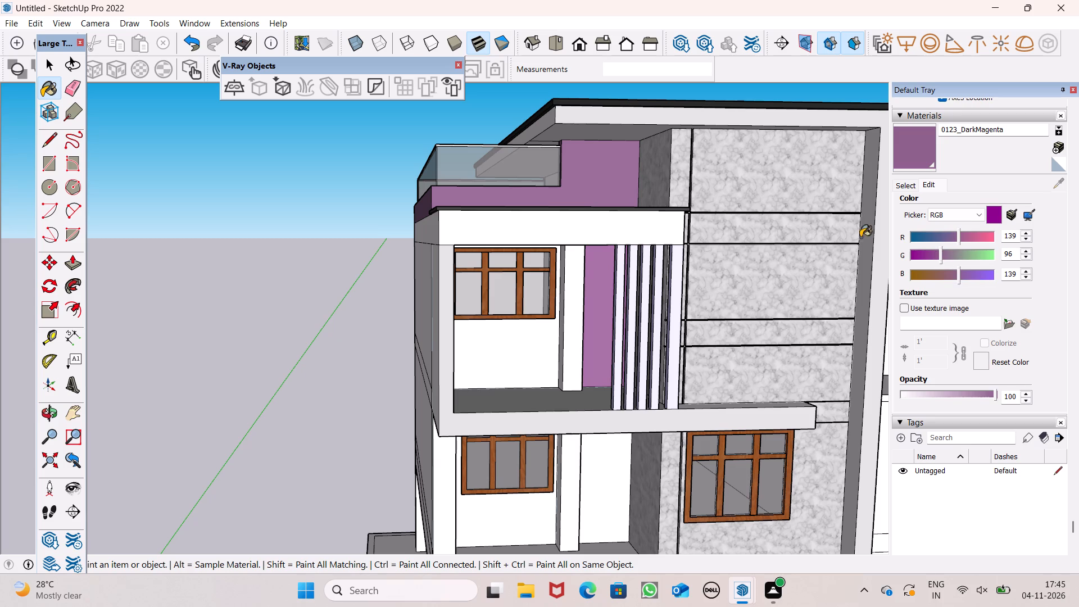
pyautogui.scroll(-6, 595, 208)
pyautogui.press('space')
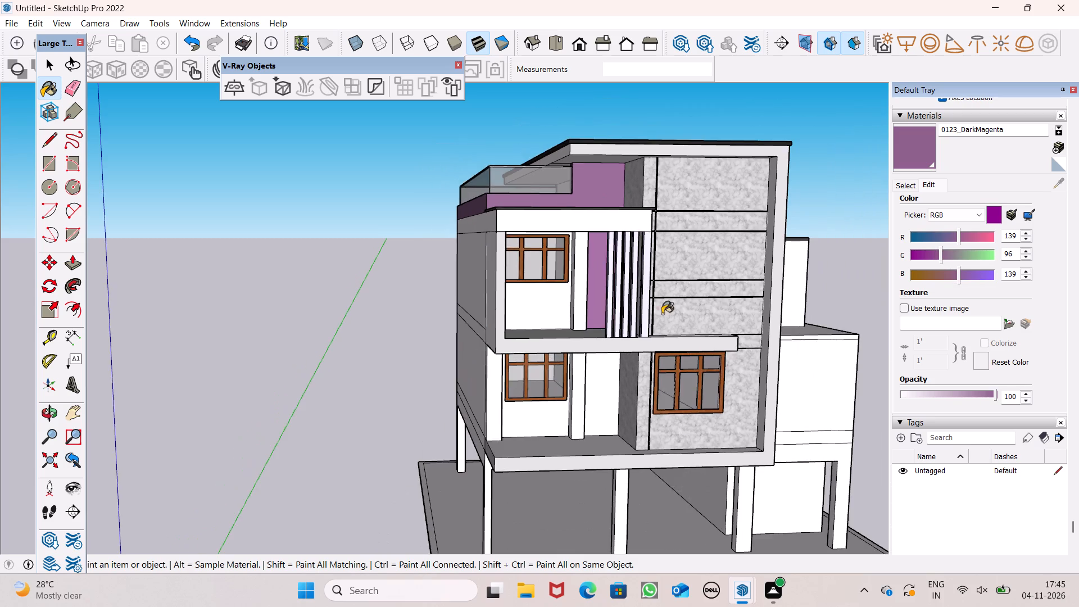
pyautogui.moveTo(661, 313); pyautogui.dragTo(634, 306, button='middle')
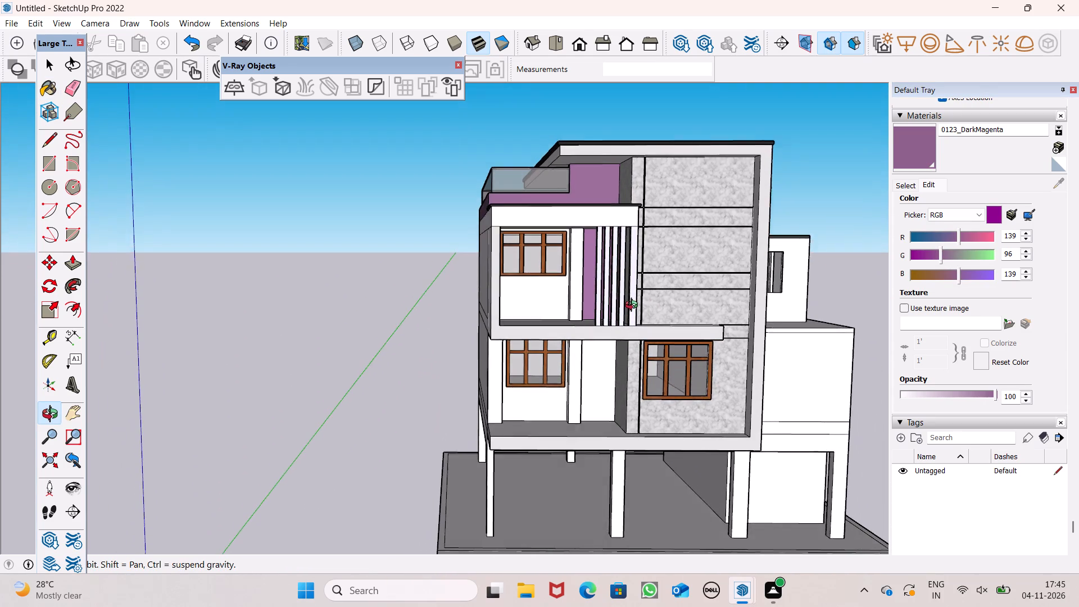
pyautogui.moveTo(634, 306); pyautogui.dragTo(620, 305, button='middle')
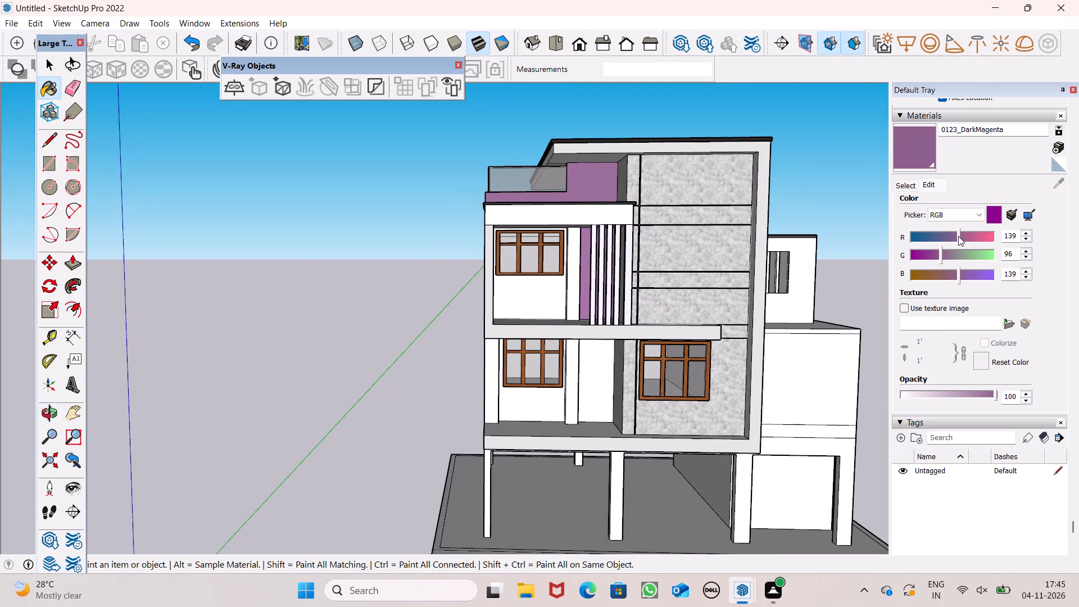